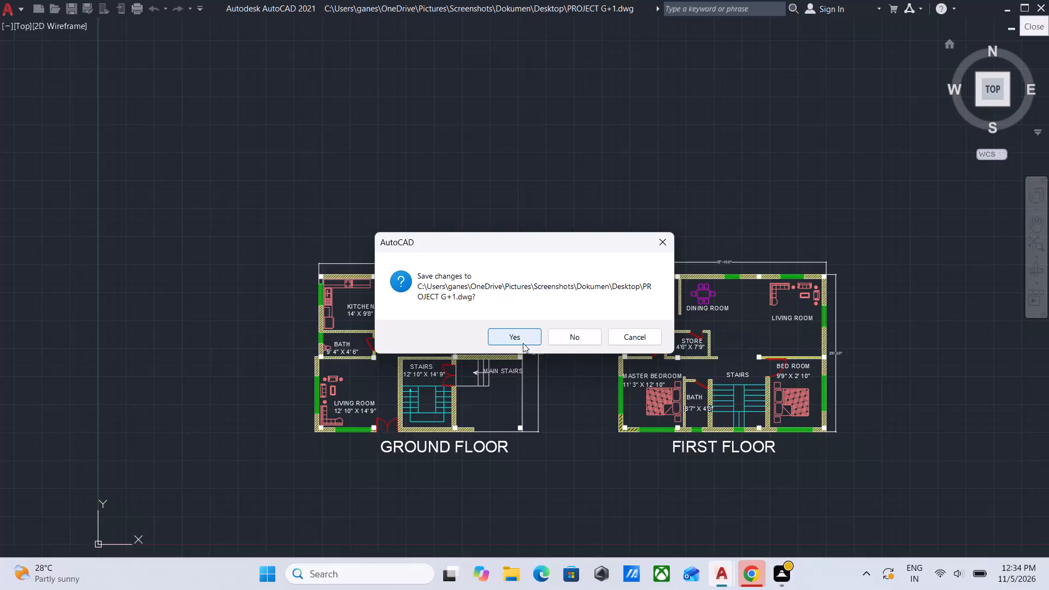
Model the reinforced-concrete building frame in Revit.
Close the PROJECT G+1 drawing without saving its changes.
{"action": "double_click", "coordinate": [568, 335]}
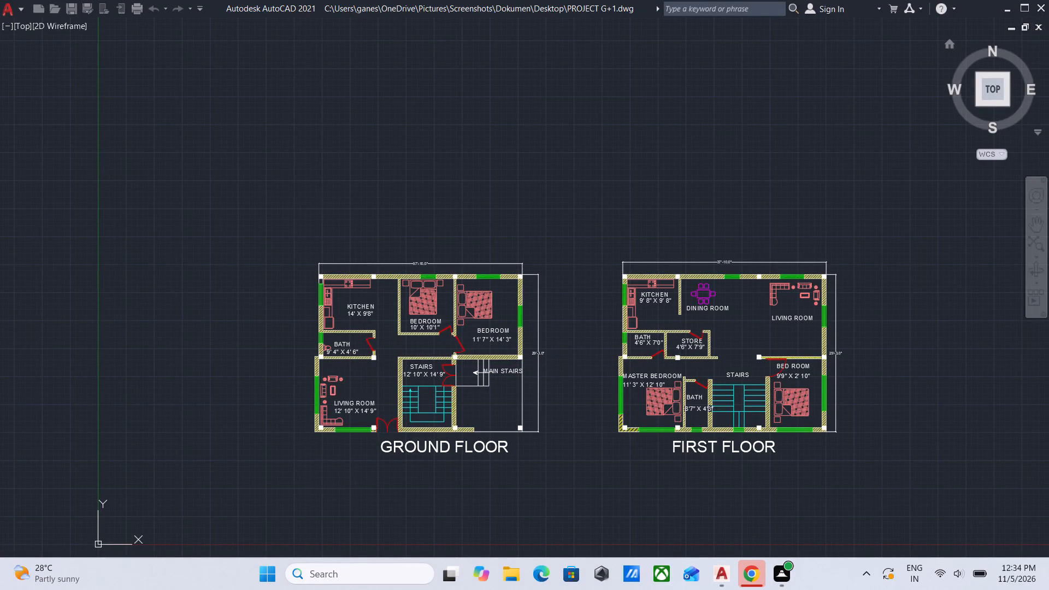
{"action": "scroll", "coordinate": [618, 237], "scroll_direction": "down", "scroll_amount": 2}
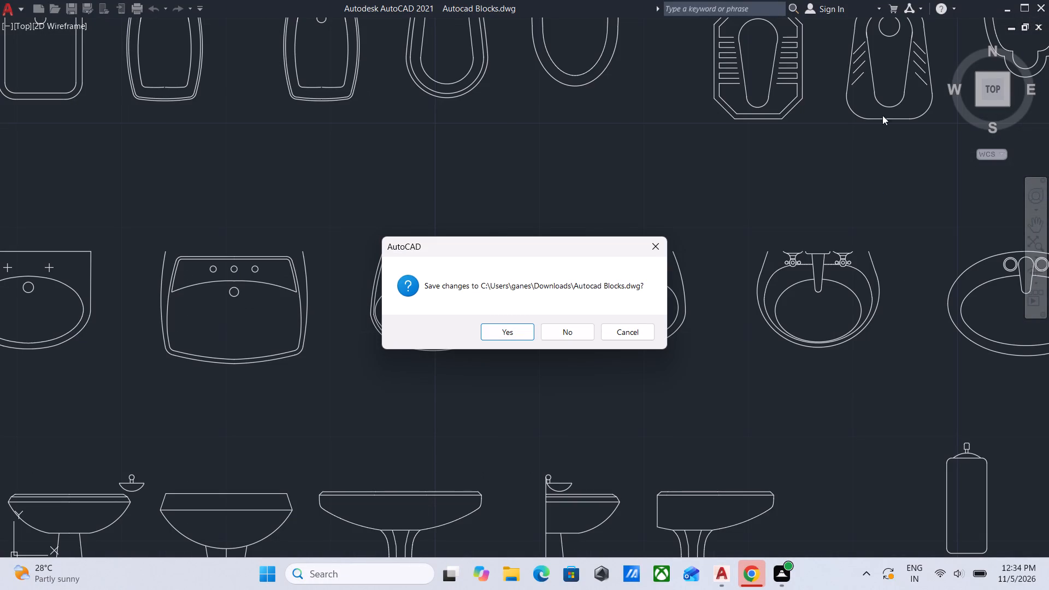
Close the Autocad Blocks drawing and discard its changes.
{"action": "left_click", "coordinate": [562, 338]}
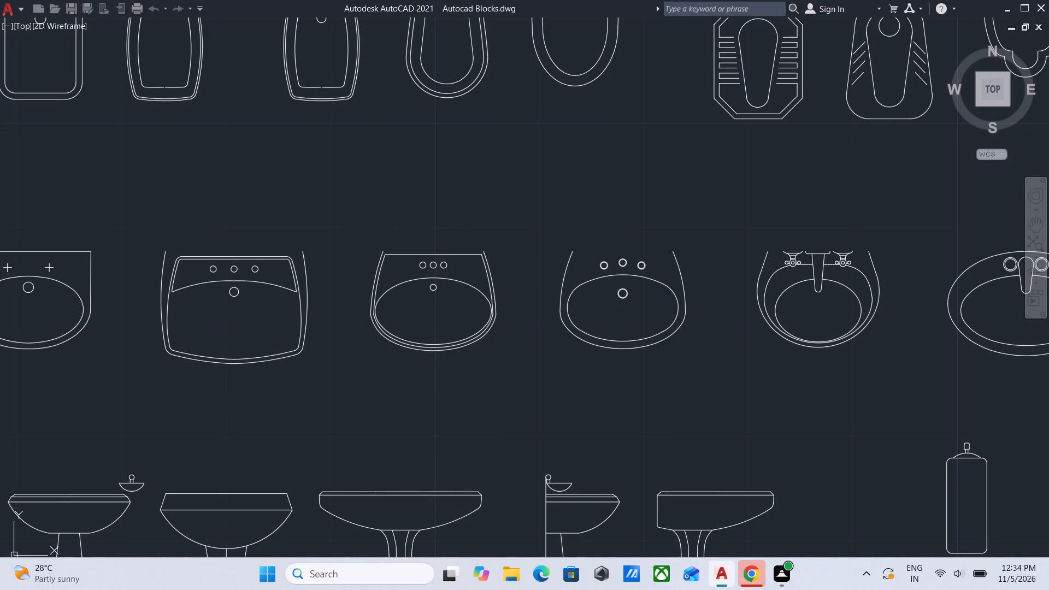
{"action": "scroll", "coordinate": [976, 37], "scroll_direction": "down", "scroll_amount": 1}
{"action": "left_click", "coordinate": [898, 119]}
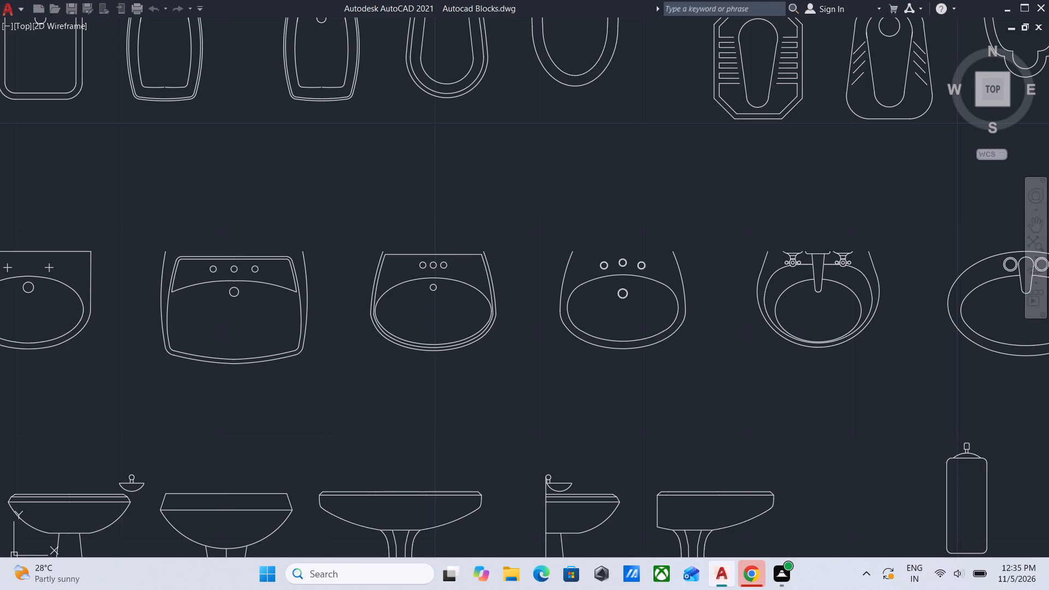
Exit the CAD application.
{"action": "double_click", "coordinate": [1044, 0]}
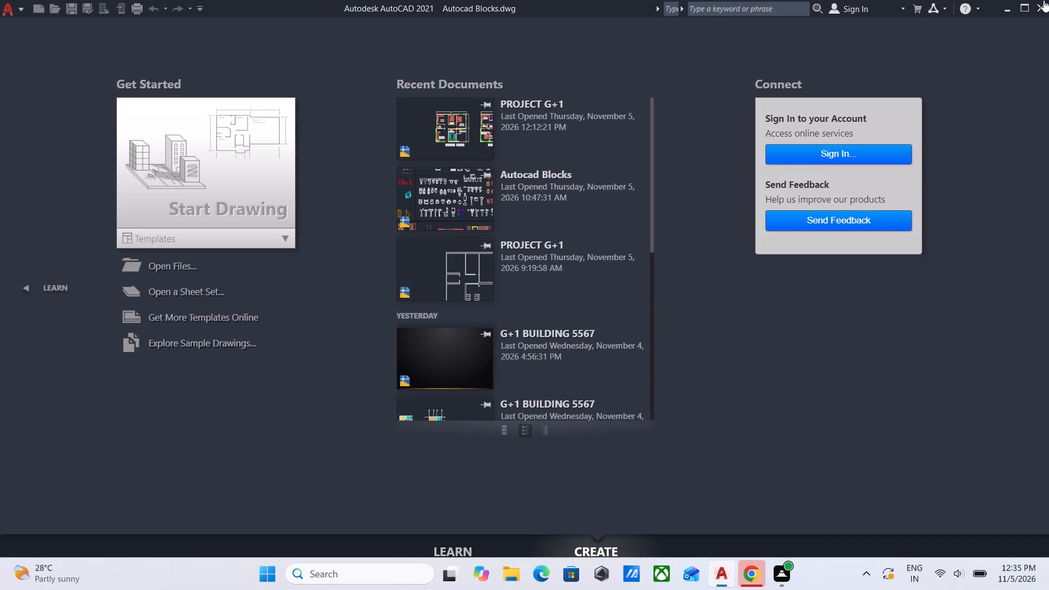
{"action": "left_click", "coordinate": [1044, 0]}
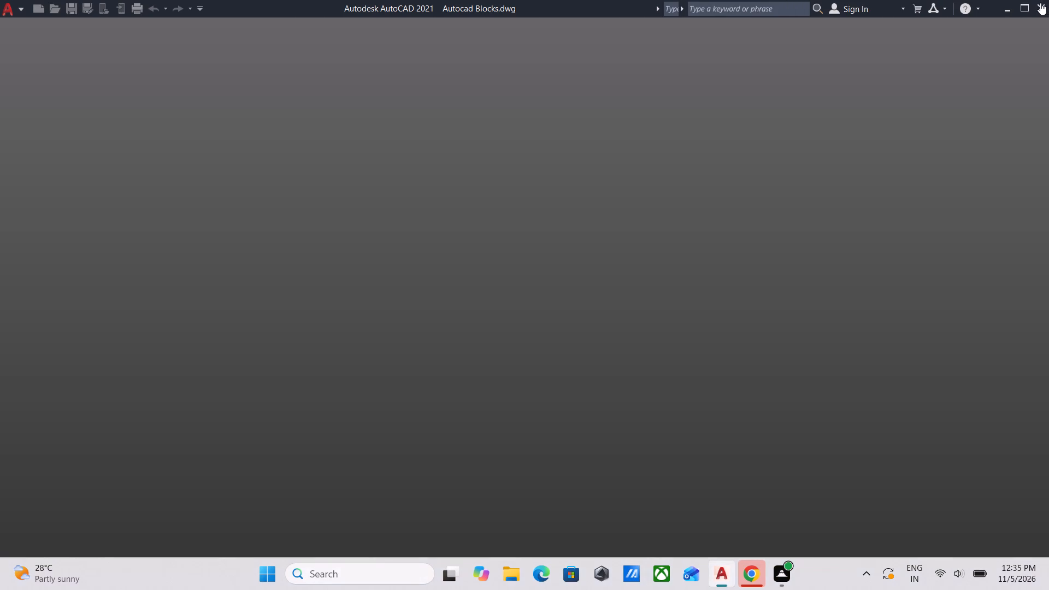
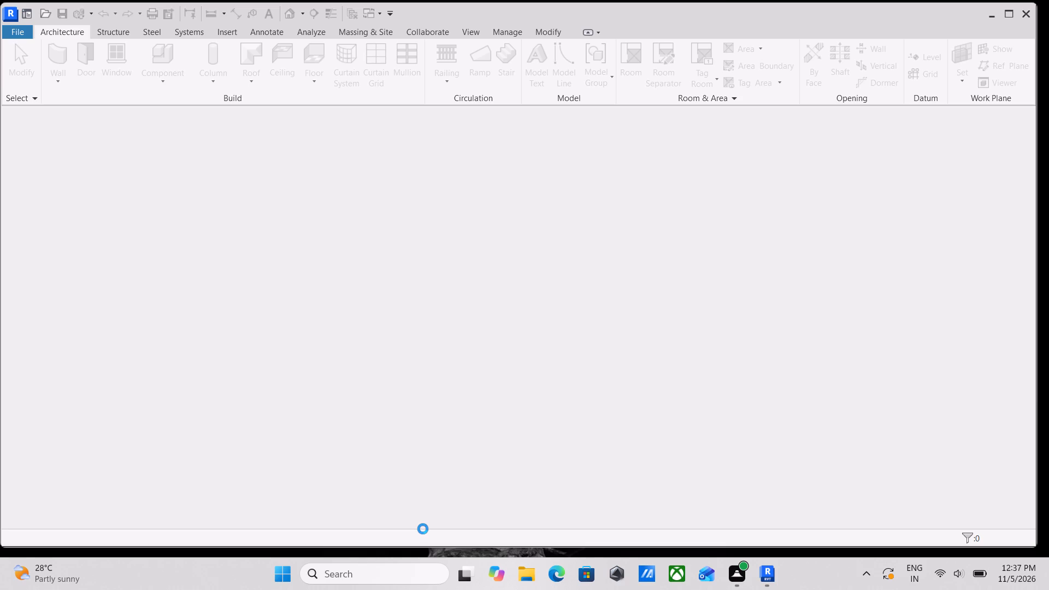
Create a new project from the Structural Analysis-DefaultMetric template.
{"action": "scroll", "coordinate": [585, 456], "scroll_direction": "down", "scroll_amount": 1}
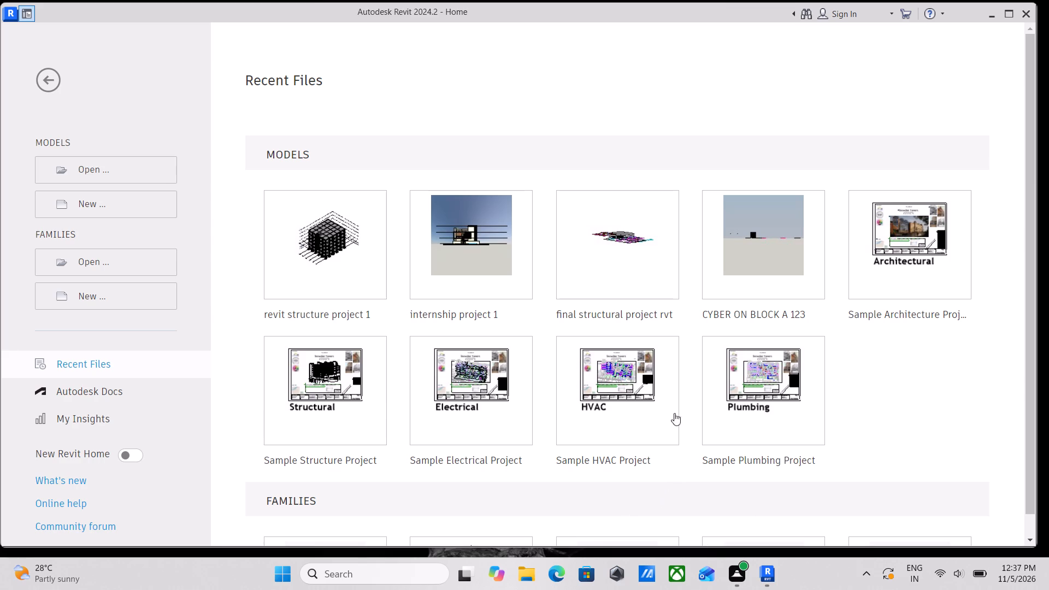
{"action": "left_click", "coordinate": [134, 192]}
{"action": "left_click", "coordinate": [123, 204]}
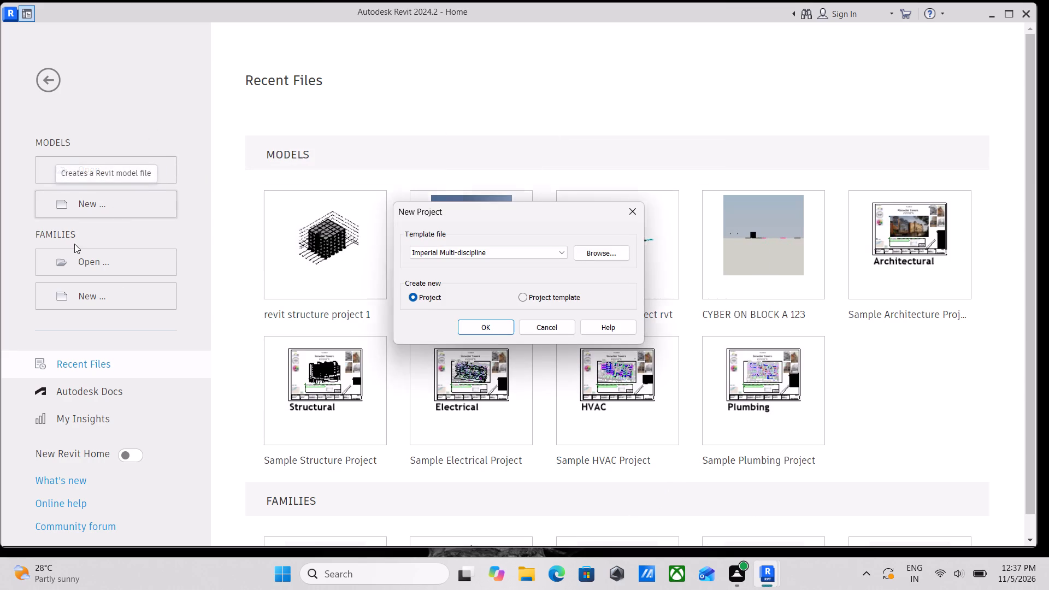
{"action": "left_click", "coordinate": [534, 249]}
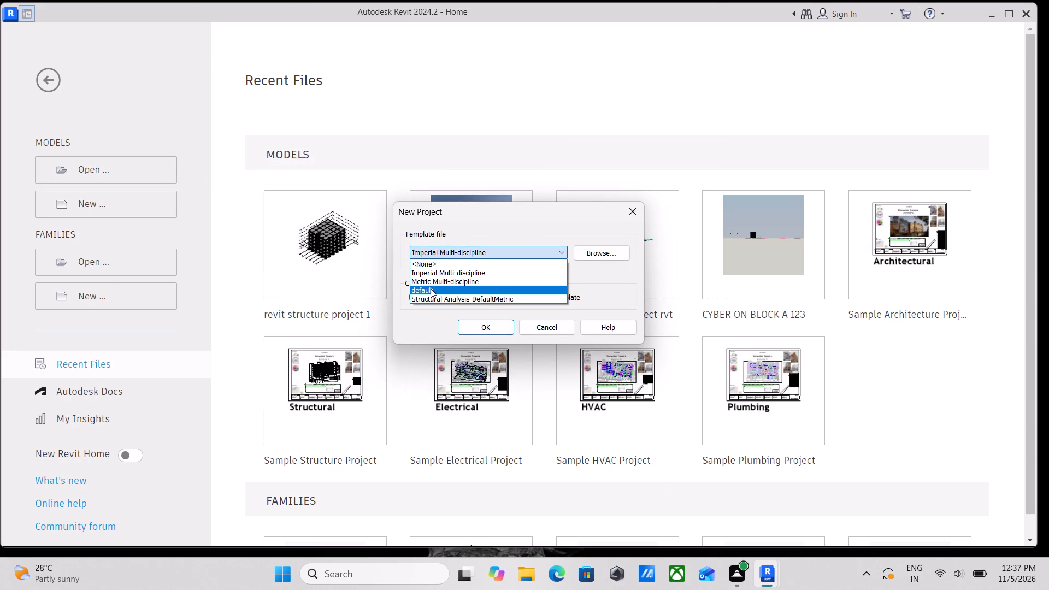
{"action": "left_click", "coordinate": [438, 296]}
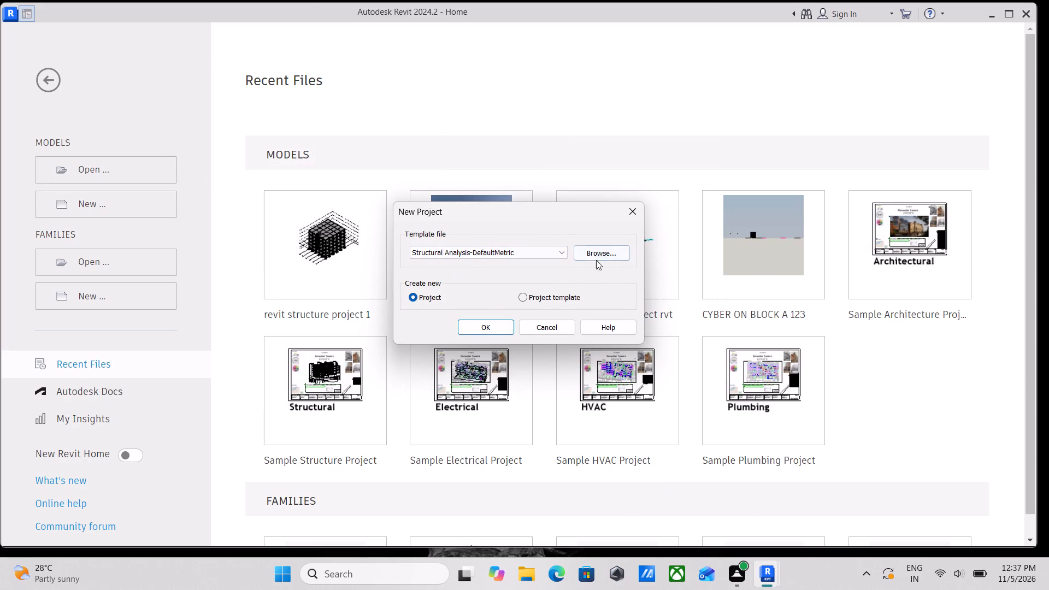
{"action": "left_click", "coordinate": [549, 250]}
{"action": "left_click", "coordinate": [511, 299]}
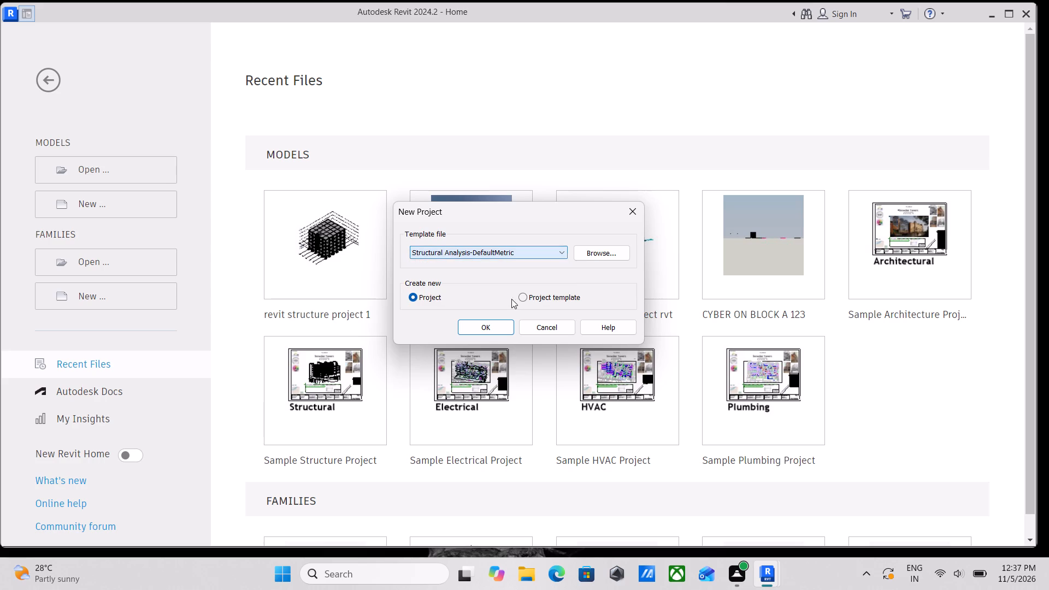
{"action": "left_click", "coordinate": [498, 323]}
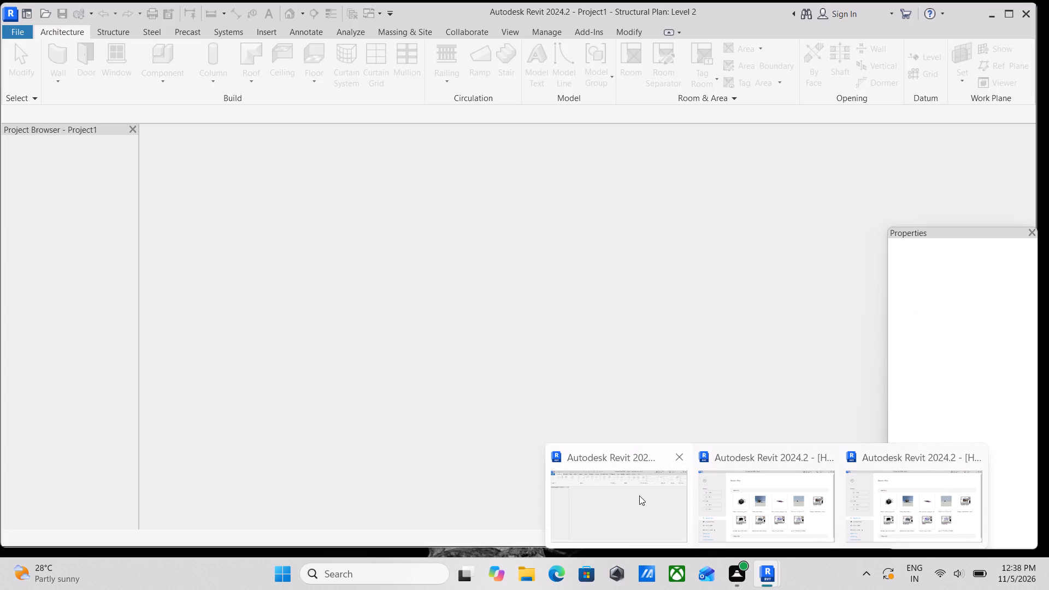
Close the Project1 window and one of the duplicate Revit home windows, leaving a single Revit home window open.
{"action": "left_click", "coordinate": [673, 452]}
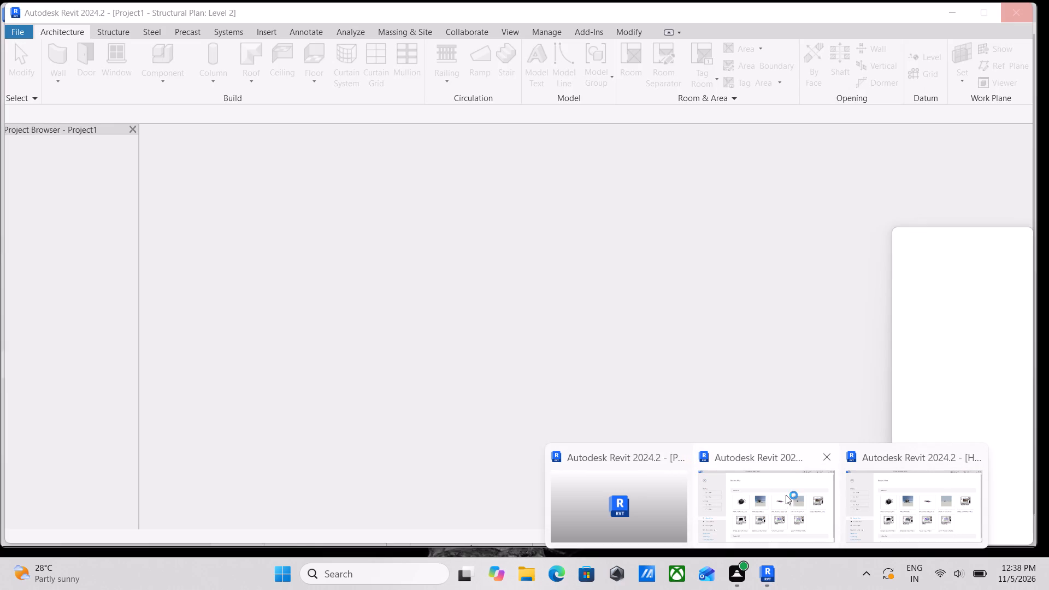
{"action": "left_click", "coordinate": [679, 456]}
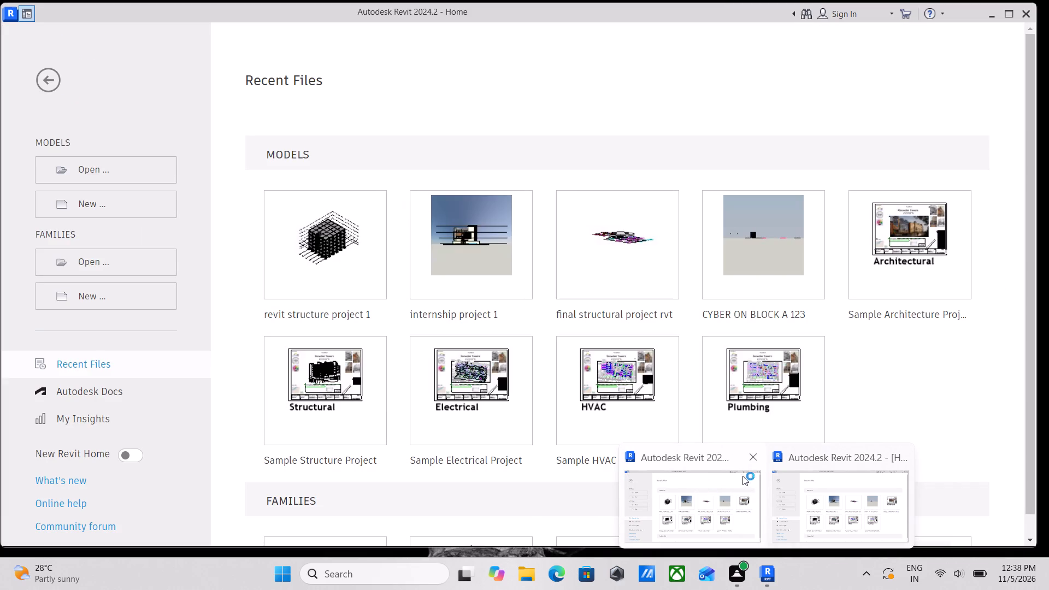
{"action": "left_click", "coordinate": [750, 461]}
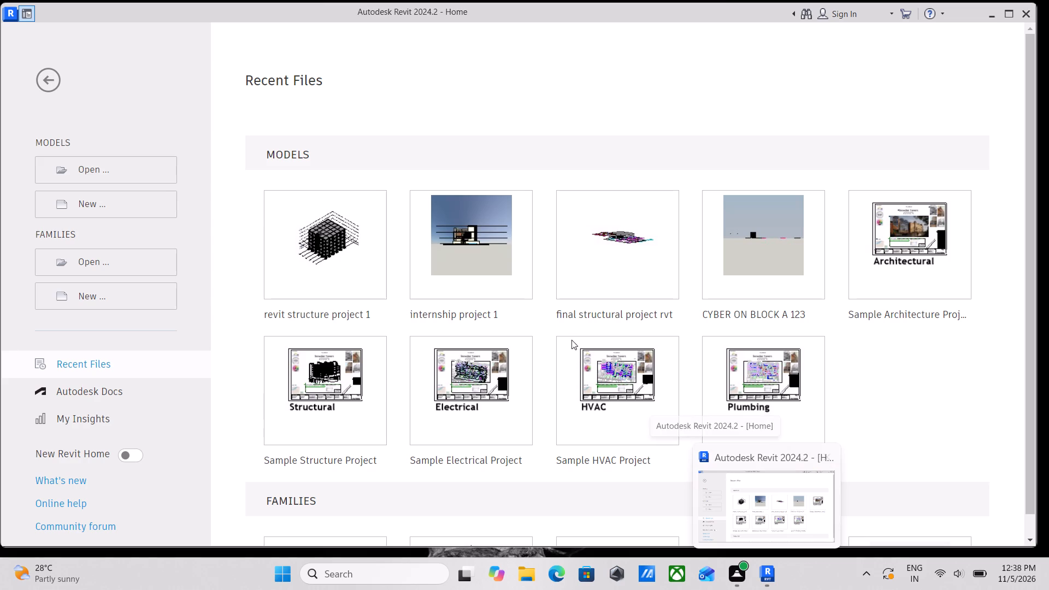
Create a new project using the Structural Analysis-DefaultMetric template.
{"action": "left_click", "coordinate": [91, 206]}
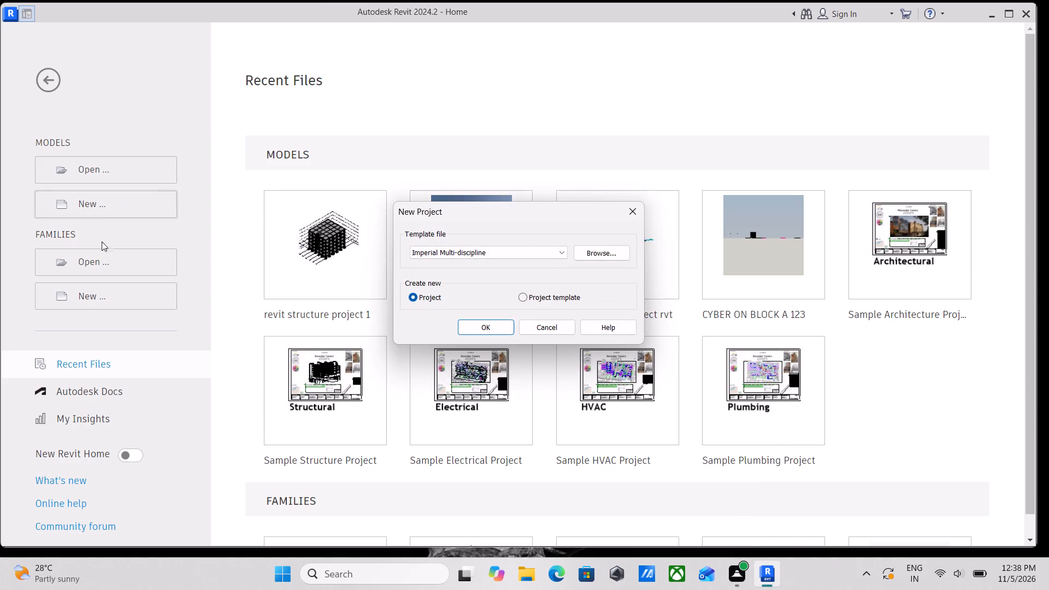
{"action": "left_click", "coordinate": [509, 252]}
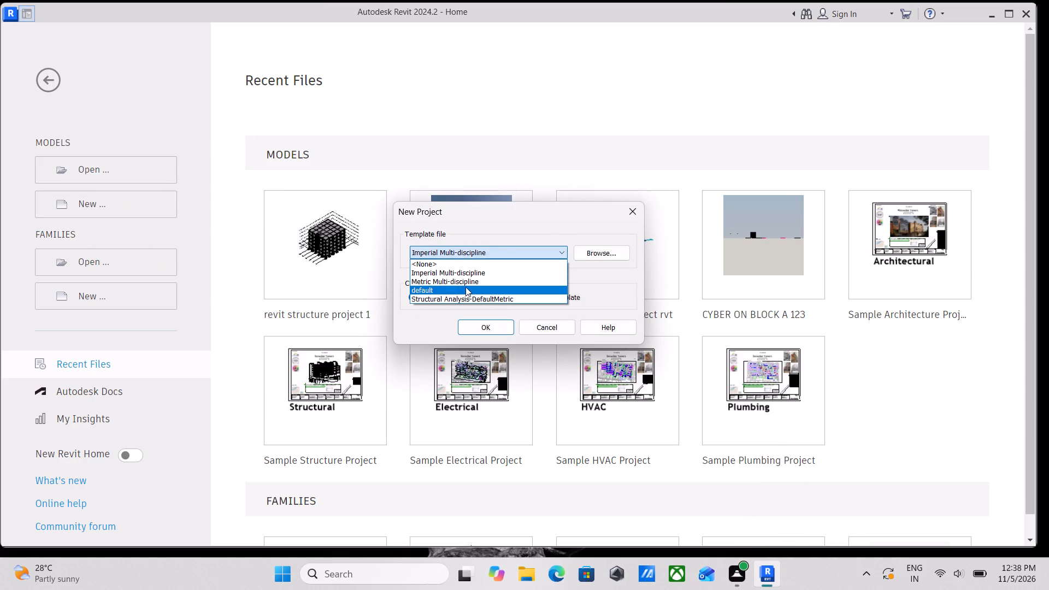
{"action": "left_click", "coordinate": [456, 285]}
{"action": "left_click", "coordinate": [481, 251]}
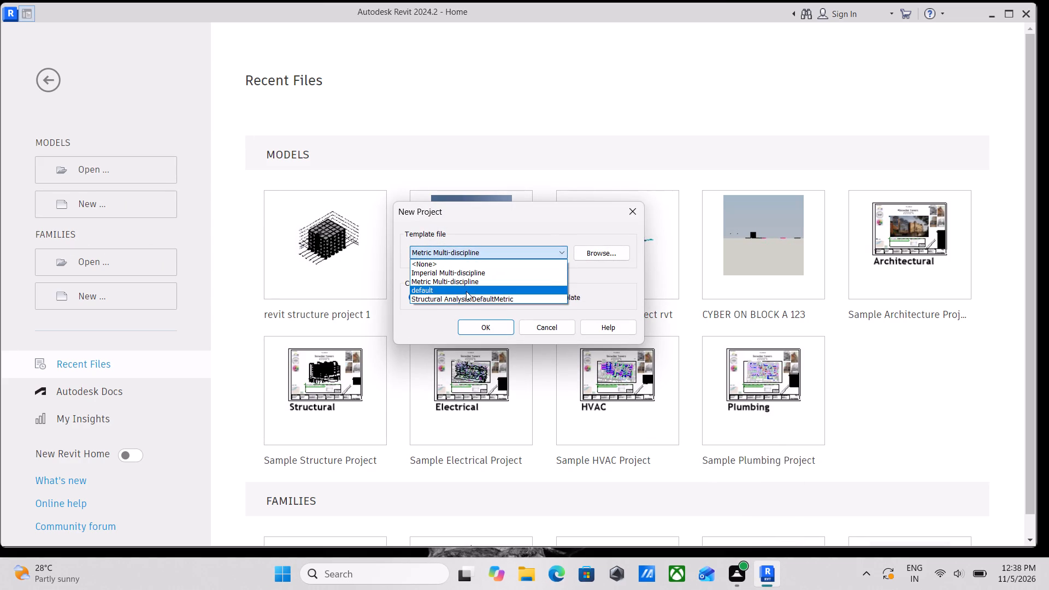
{"action": "left_click", "coordinate": [463, 298]}
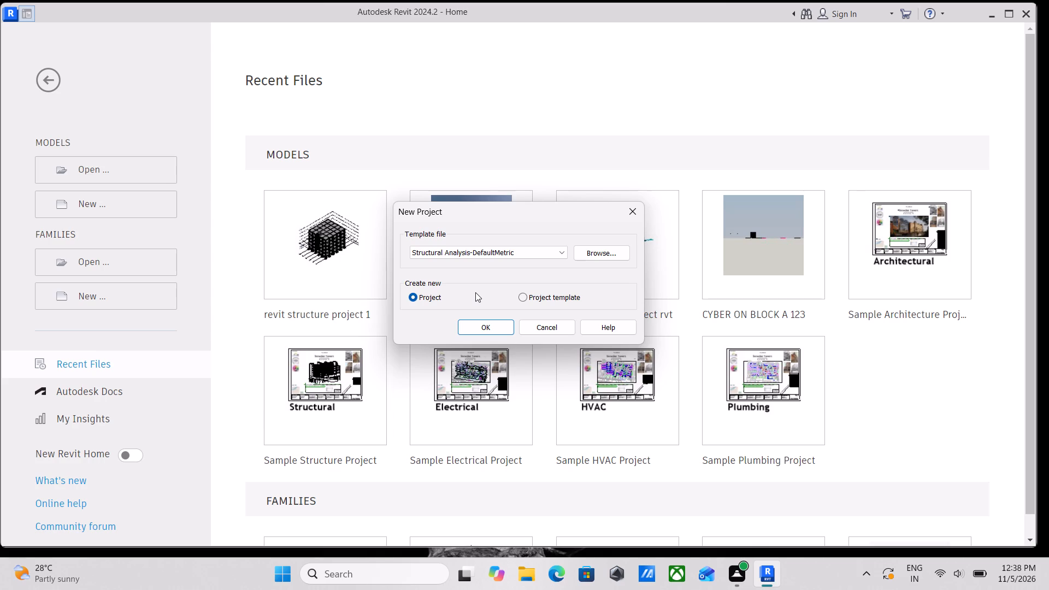
{"action": "left_click", "coordinate": [557, 248]}
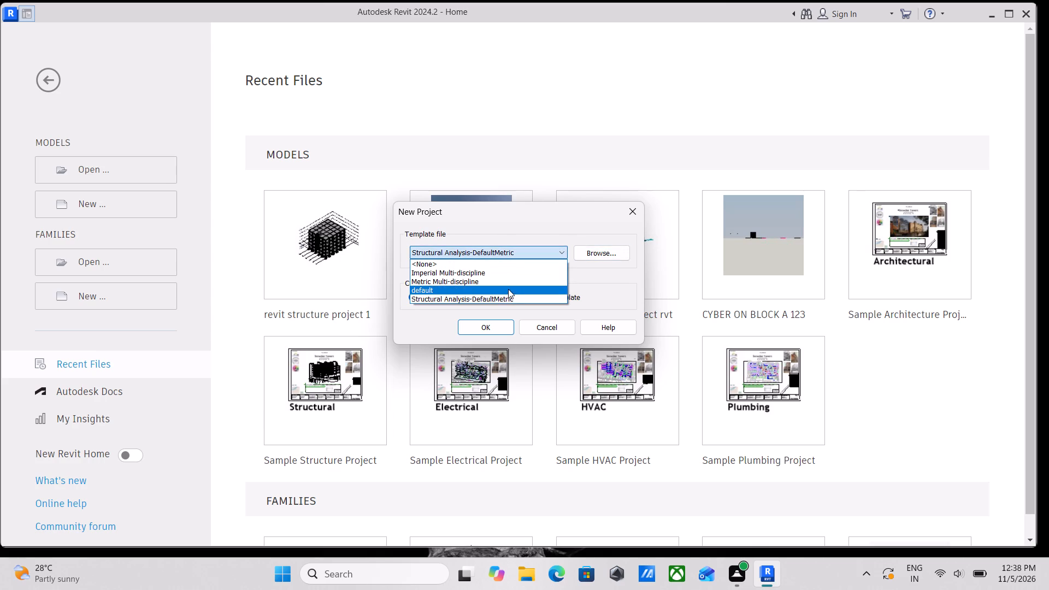
{"action": "left_click", "coordinate": [500, 298]}
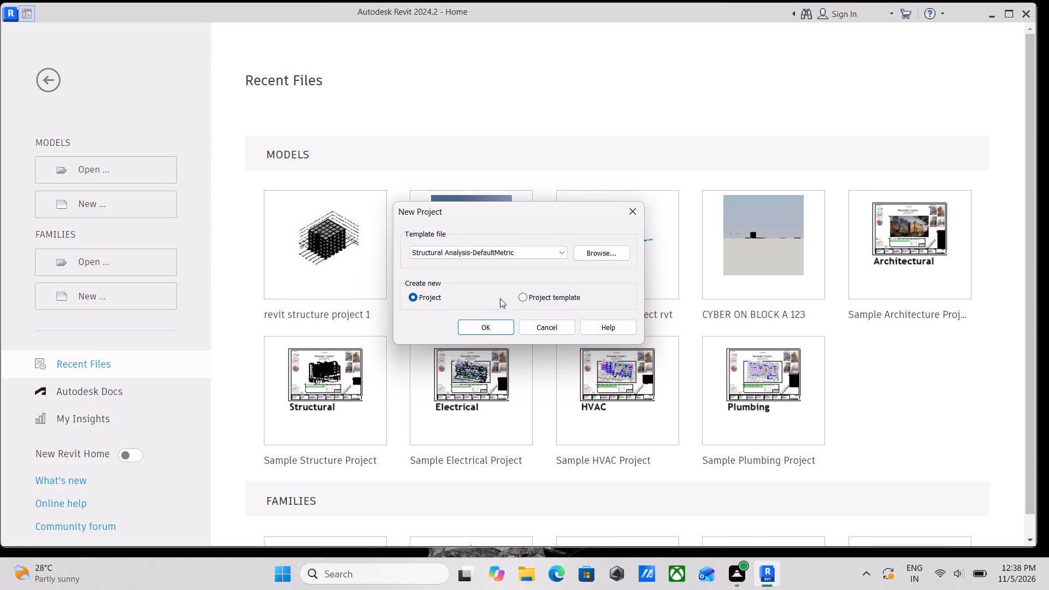
{"action": "left_click", "coordinate": [484, 321]}
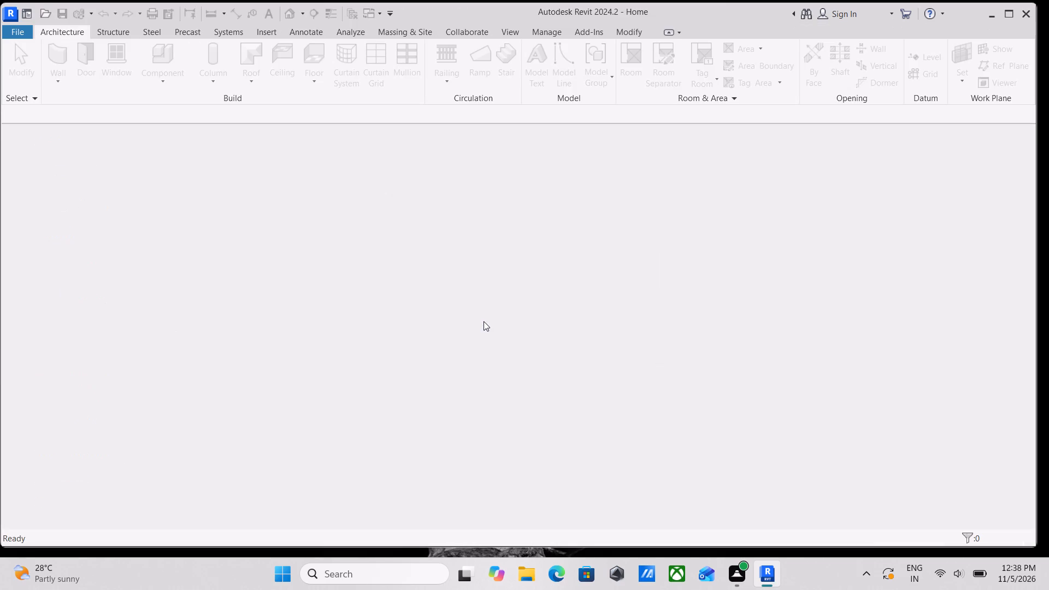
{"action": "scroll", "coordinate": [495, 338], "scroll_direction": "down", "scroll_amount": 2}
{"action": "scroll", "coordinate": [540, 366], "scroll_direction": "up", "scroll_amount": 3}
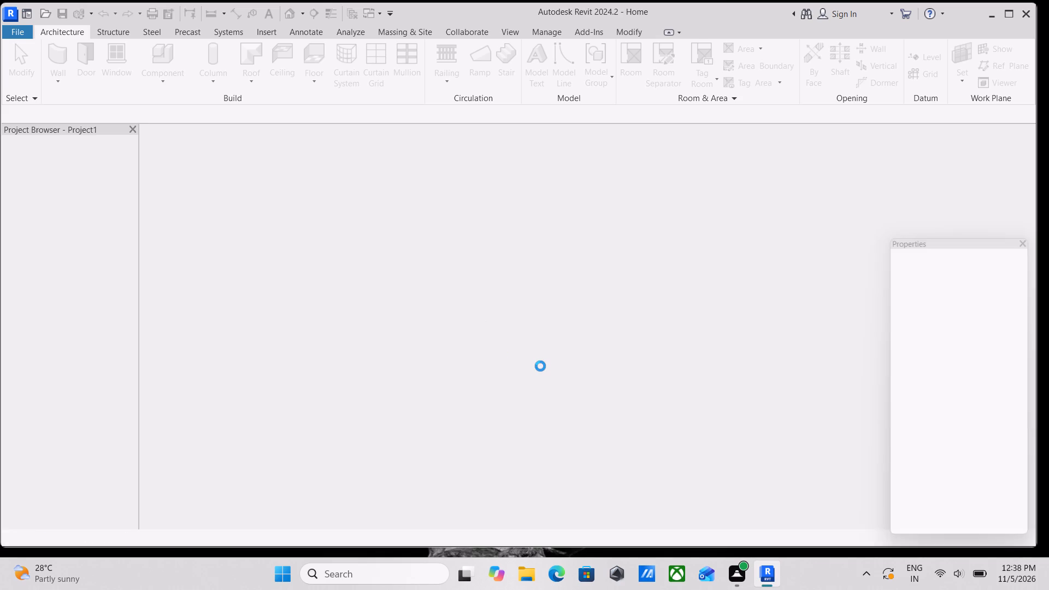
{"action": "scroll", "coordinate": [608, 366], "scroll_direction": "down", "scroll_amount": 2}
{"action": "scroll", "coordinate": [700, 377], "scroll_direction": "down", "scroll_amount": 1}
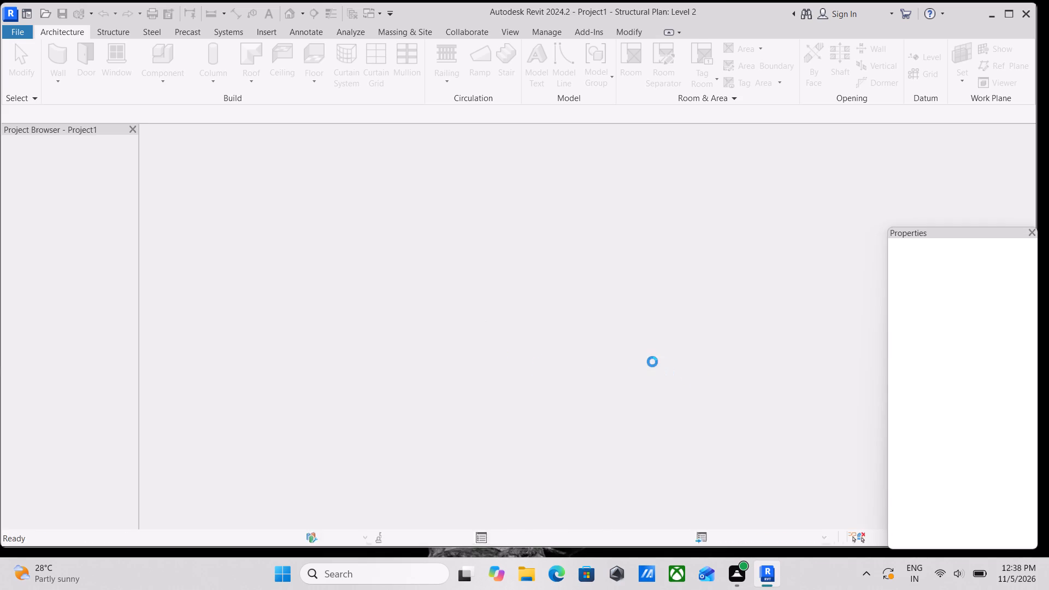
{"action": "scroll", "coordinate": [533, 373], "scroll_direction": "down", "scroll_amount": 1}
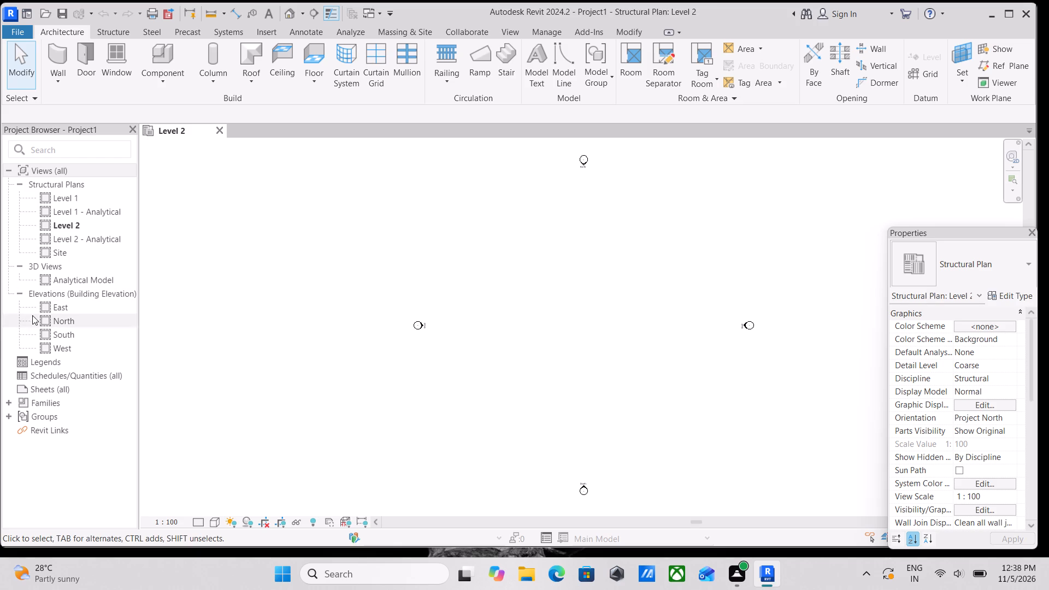
Open the North building elevation view.
{"action": "double_click", "coordinate": [63, 319]}
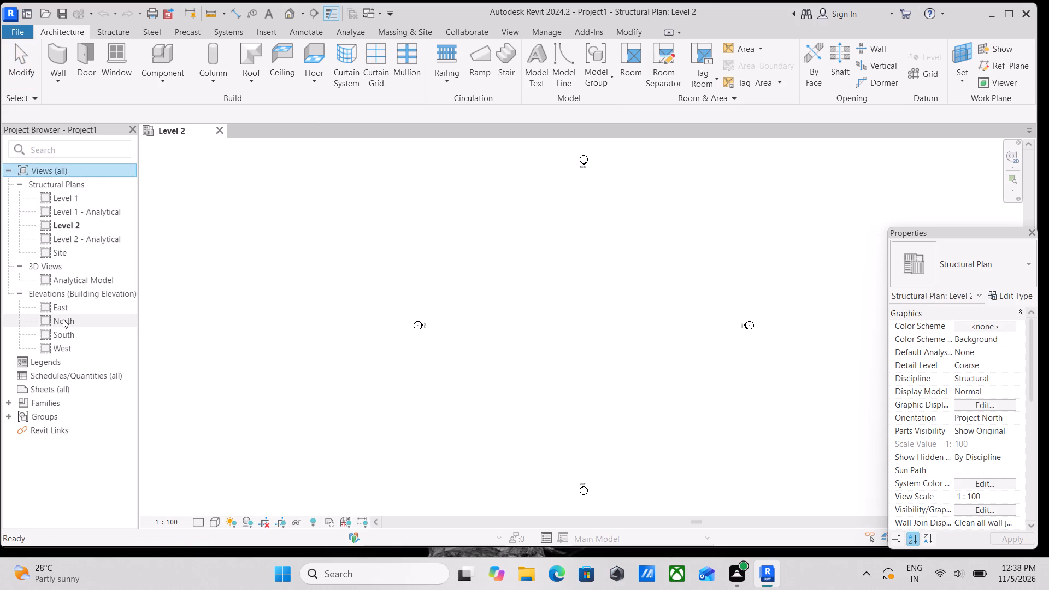
{"action": "scroll", "coordinate": [587, 358], "scroll_direction": "down", "scroll_amount": 2}
{"action": "middle_click_drag", "start_coordinate": [579, 361], "coordinate": [374, 372]}
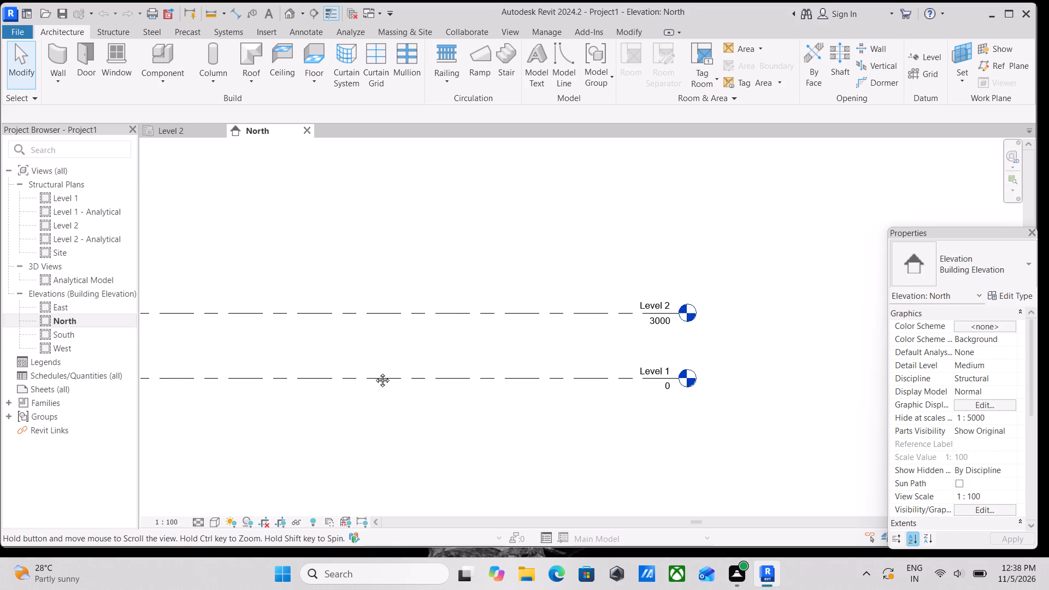
{"action": "middle_click_drag", "start_coordinate": [541, 386], "coordinate": [447, 413]}
{"action": "middle_click_drag", "start_coordinate": [464, 390], "coordinate": [500, 384]}
{"action": "middle_click_drag", "start_coordinate": [409, 377], "coordinate": [512, 386]}
{"action": "middle_click_drag", "start_coordinate": [431, 370], "coordinate": [527, 375]}
Add a level 6' below Level 1 by picking the Level 1 line with a 6' offset.
{"action": "type", "text": "LLL"}
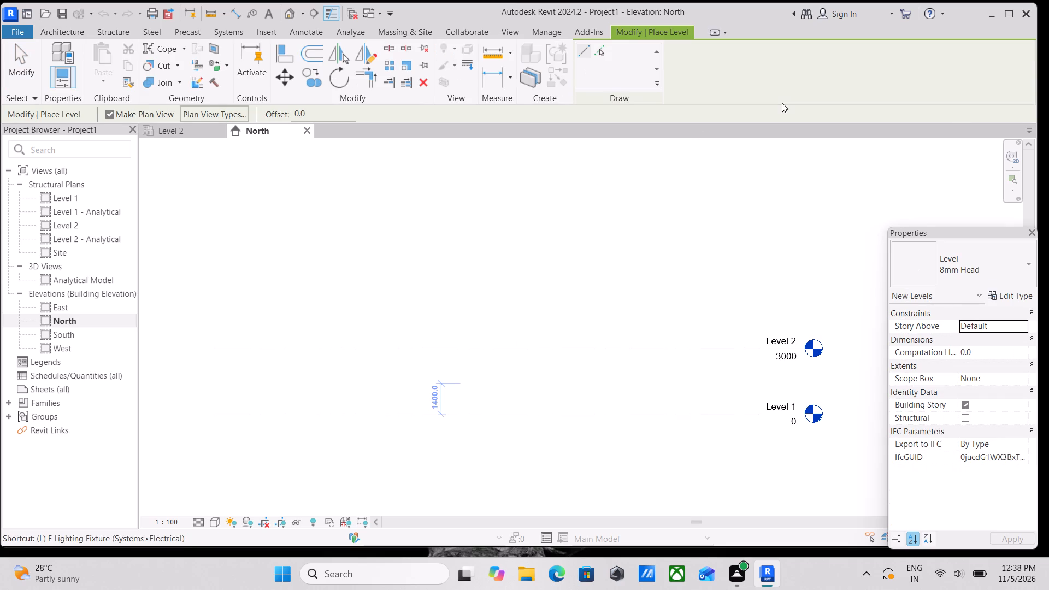
{"action": "left_click", "coordinate": [598, 51]}
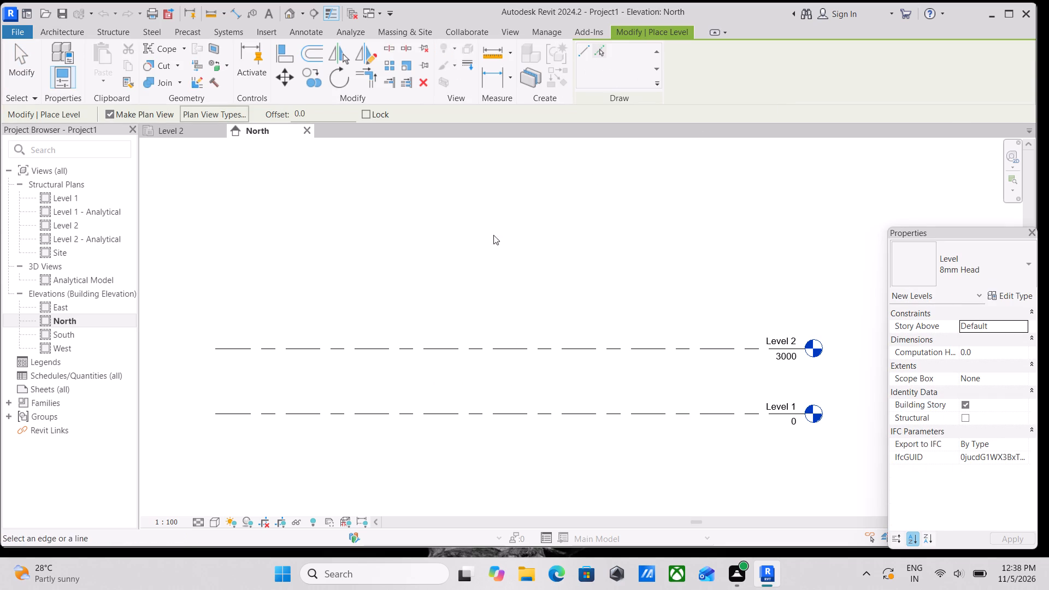
{"action": "left_click_drag", "start_coordinate": [313, 113], "coordinate": [311, 113]}
{"action": "left_click_drag", "start_coordinate": [311, 113], "coordinate": [220, 113]}
{"action": "type", "text": "6'"}
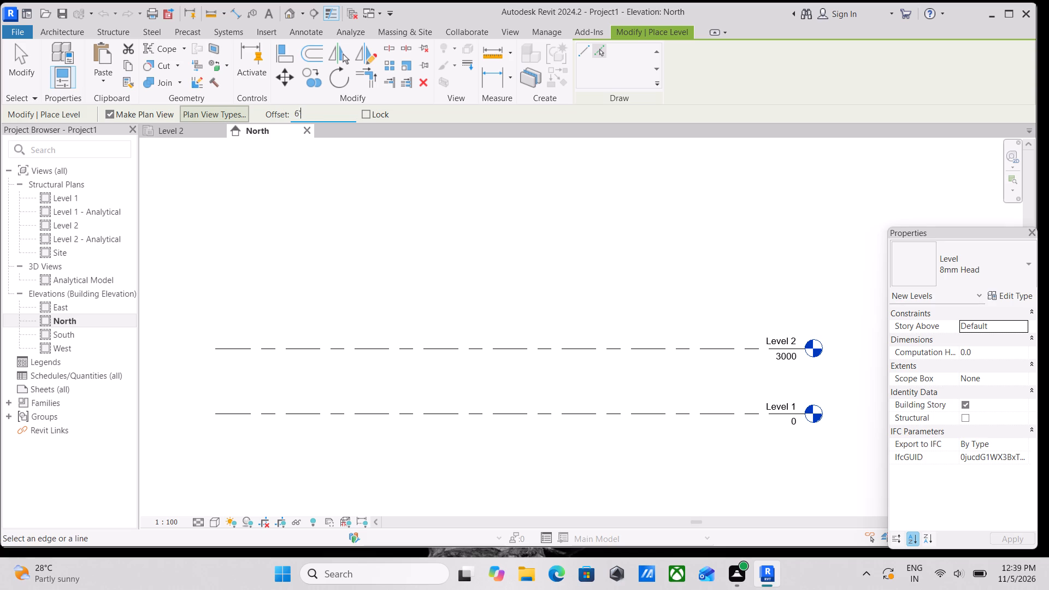
{"action": "key", "text": "Return"}
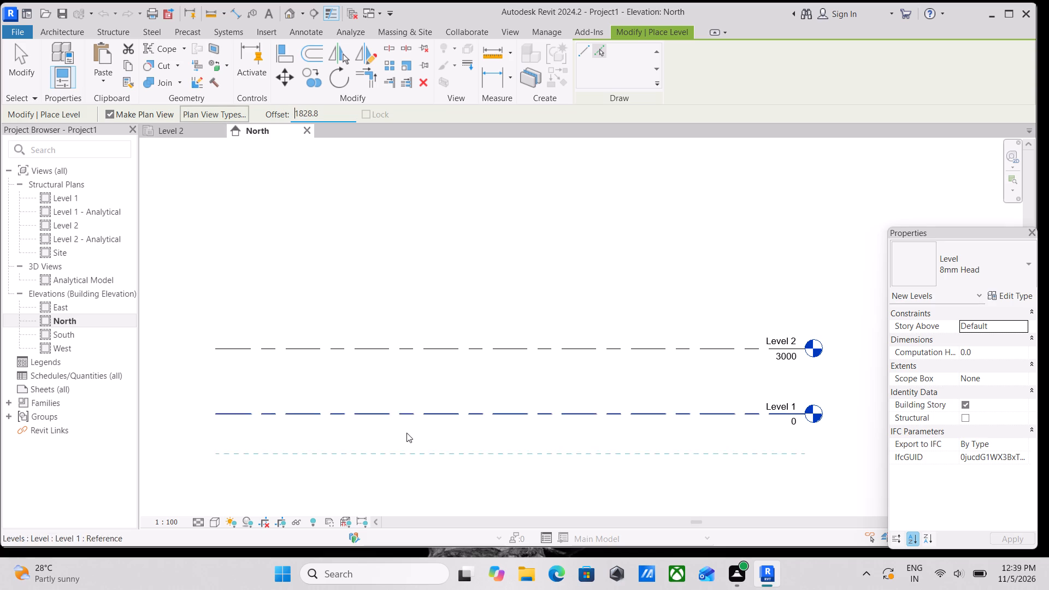
{"action": "left_click", "coordinate": [435, 415]}
{"action": "middle_click_drag", "start_coordinate": [566, 419], "coordinate": [342, 347]}
{"action": "key", "text": "Escape"}
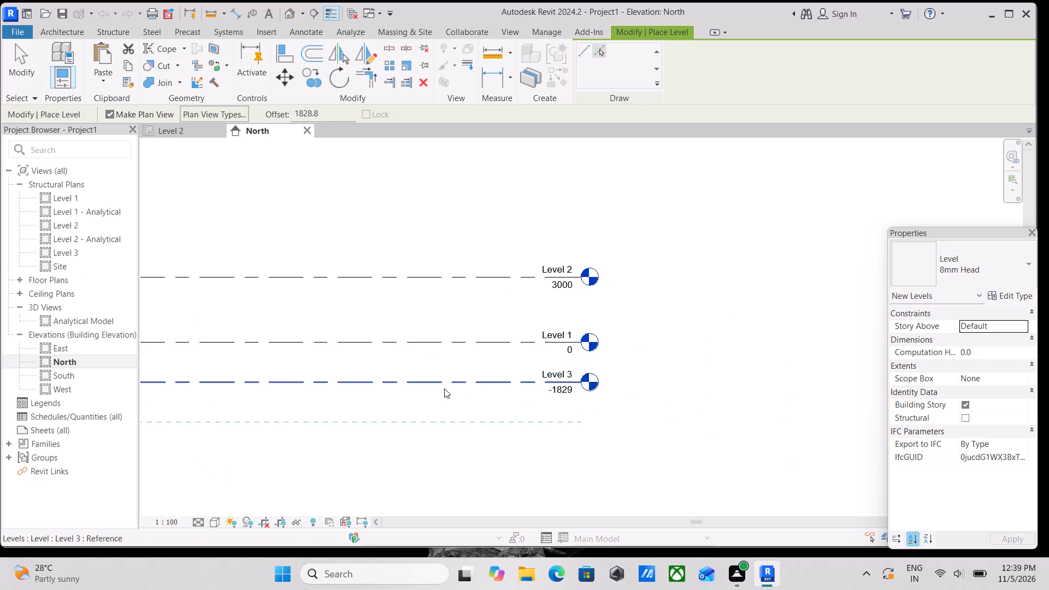
{"action": "scroll", "coordinate": [444, 388], "scroll_direction": "up", "scroll_amount": 2}
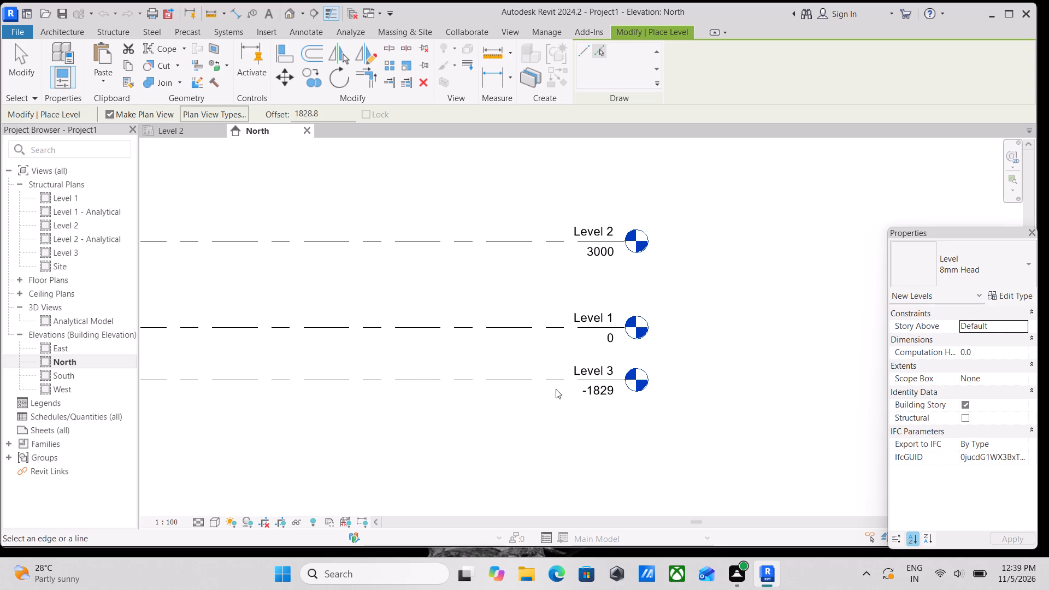
{"action": "scroll", "coordinate": [593, 365], "scroll_direction": "up", "scroll_amount": 5}
{"action": "key", "text": "Escape"}
{"action": "key", "text": "Escape"}
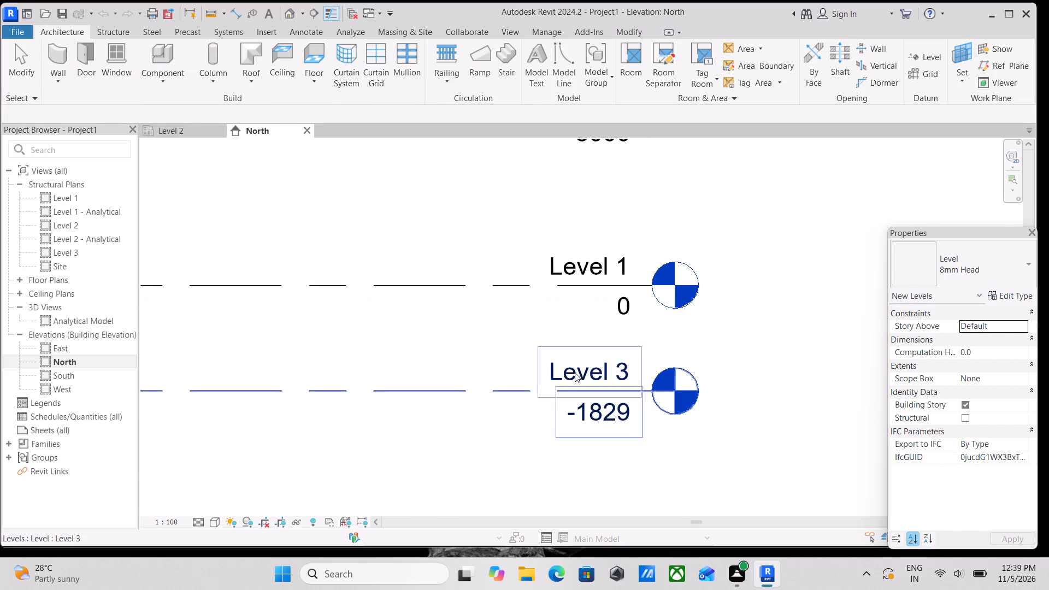
{"action": "key", "text": "Escape"}
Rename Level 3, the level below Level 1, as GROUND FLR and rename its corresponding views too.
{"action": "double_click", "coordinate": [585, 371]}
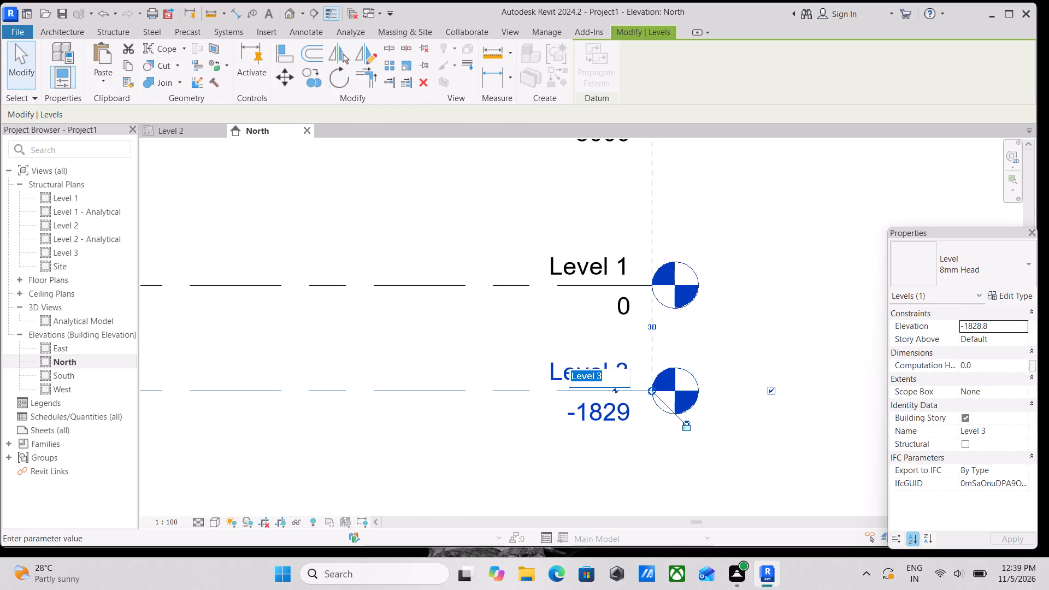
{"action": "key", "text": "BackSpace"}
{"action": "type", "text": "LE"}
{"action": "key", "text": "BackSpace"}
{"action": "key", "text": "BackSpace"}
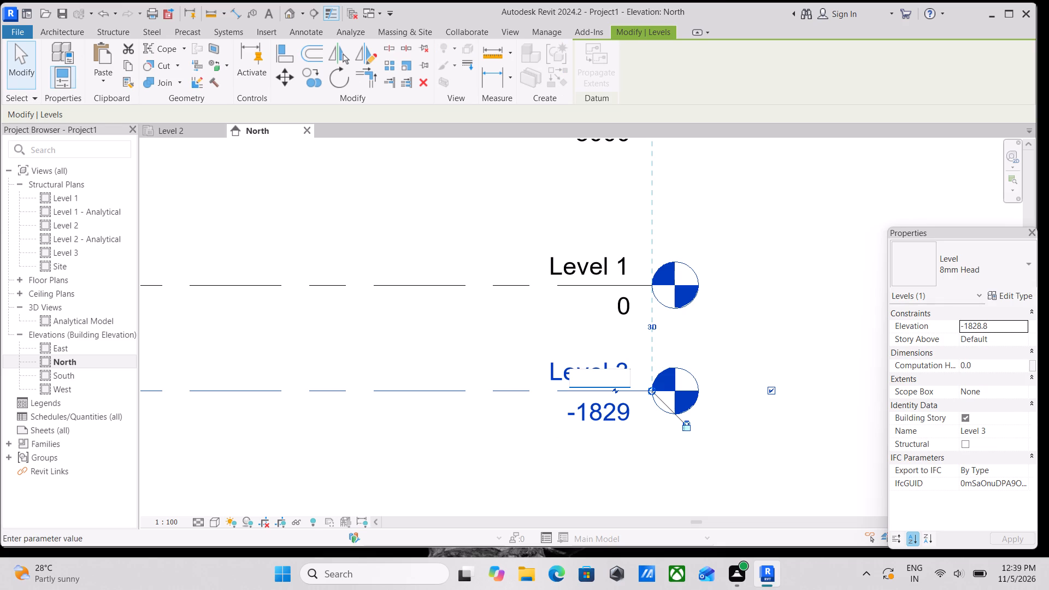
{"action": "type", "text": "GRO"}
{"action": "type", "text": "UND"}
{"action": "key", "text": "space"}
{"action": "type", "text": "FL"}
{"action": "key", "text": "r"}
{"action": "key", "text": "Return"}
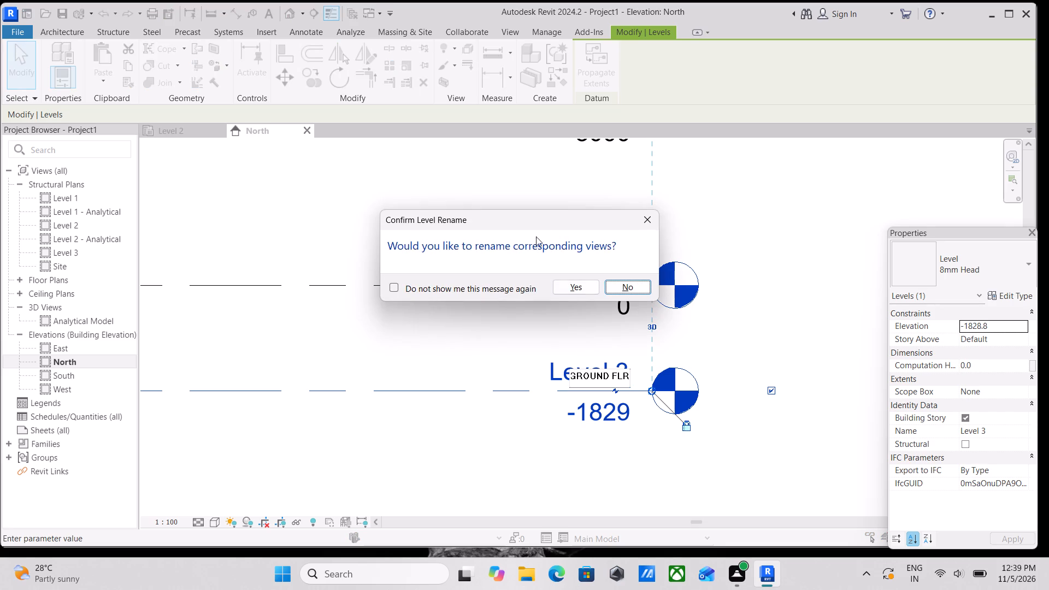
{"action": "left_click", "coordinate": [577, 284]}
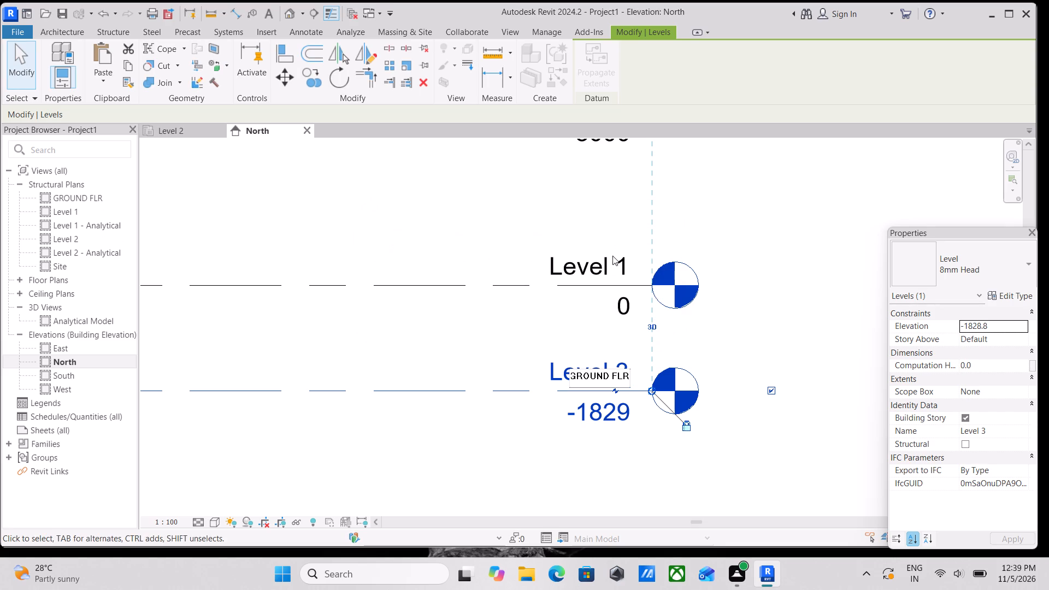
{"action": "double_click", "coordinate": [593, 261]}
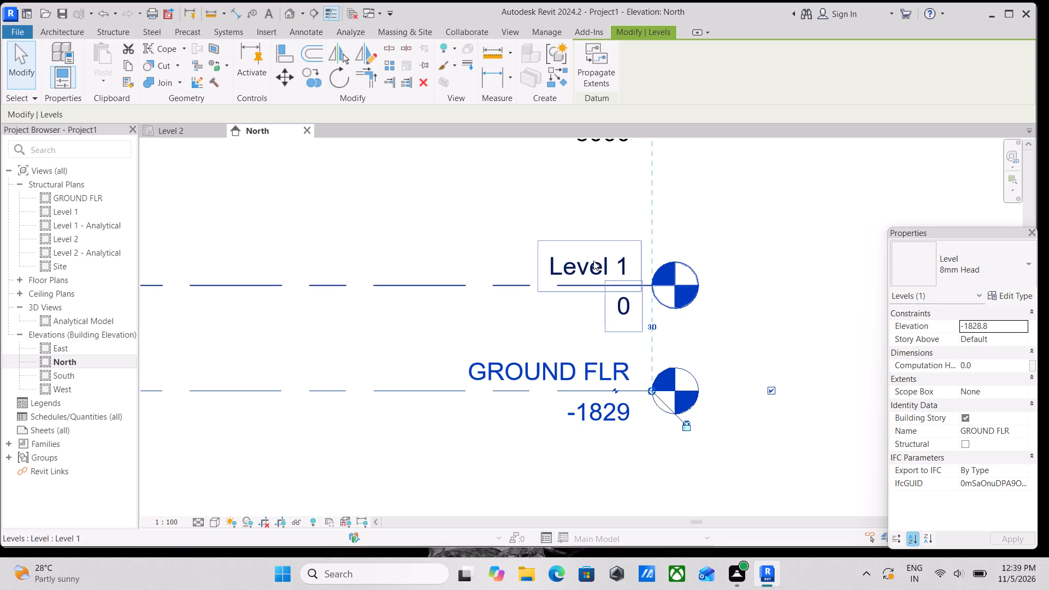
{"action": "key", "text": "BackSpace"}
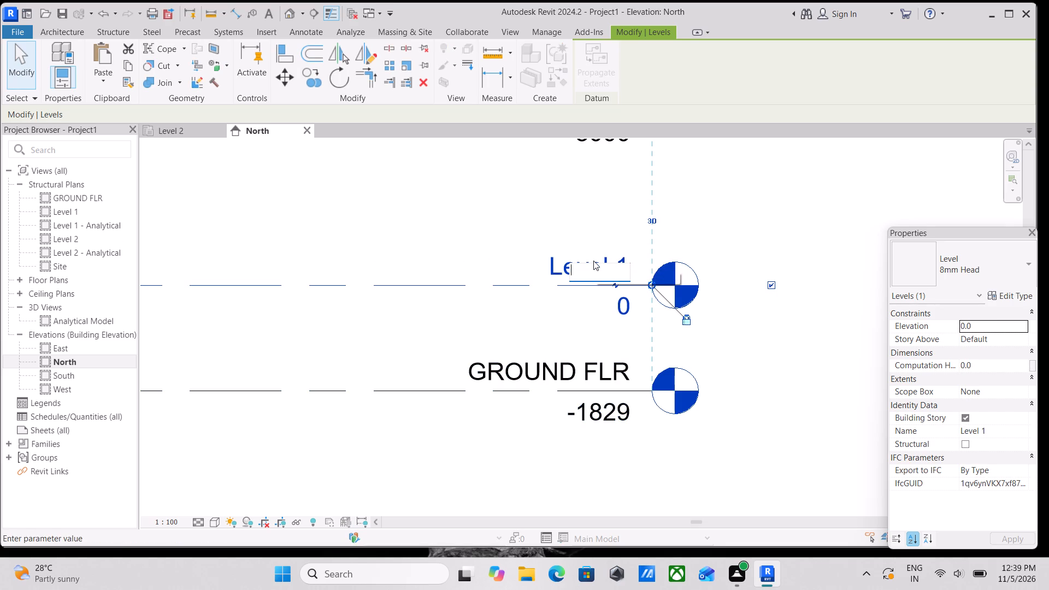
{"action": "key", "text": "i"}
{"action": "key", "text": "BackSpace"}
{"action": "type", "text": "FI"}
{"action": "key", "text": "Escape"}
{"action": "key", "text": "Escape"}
Rename the lowest level, below Level 1, as GROUND LEVEL and rename its corresponding views too.
{"action": "double_click", "coordinate": [602, 368]}
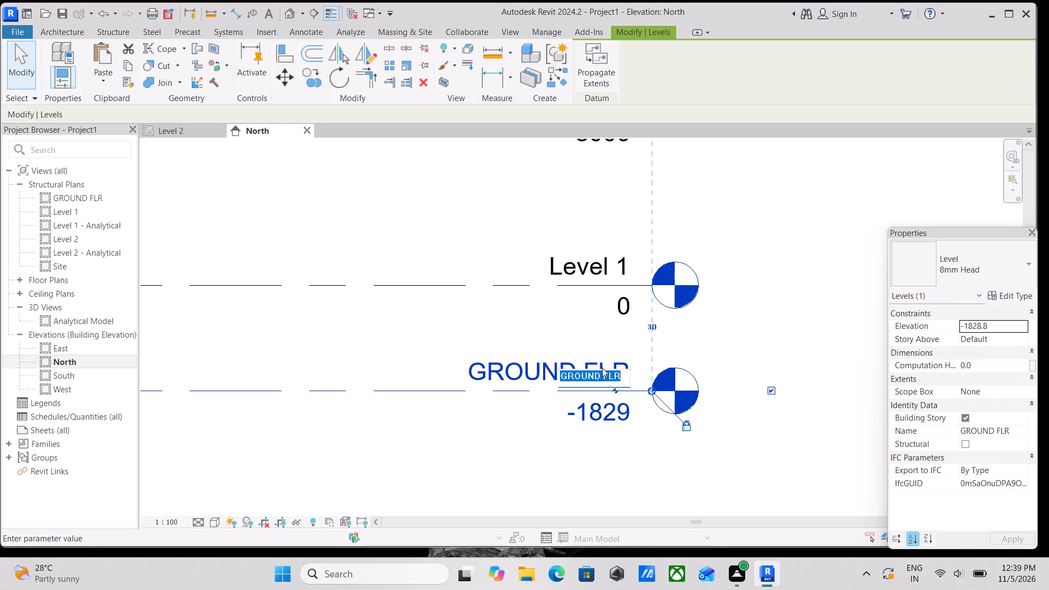
{"action": "key", "text": "BackSpace"}
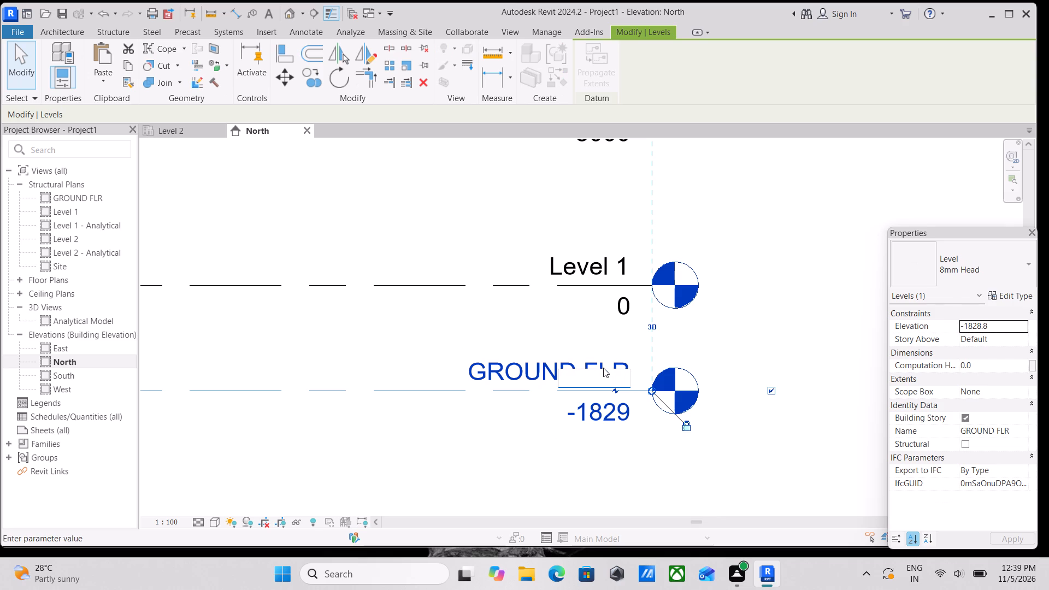
{"action": "type", "text": "GRO"}
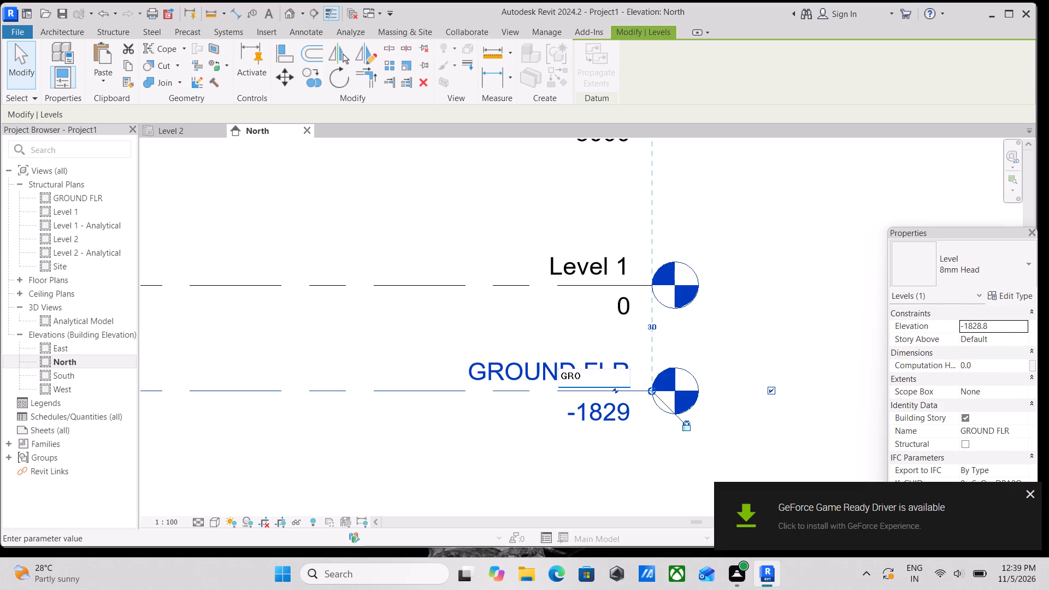
{"action": "type", "text": "UND"}
{"action": "key", "text": "space"}
{"action": "type", "text": "LE"}
{"action": "type", "text": "VEL"}
{"action": "key", "text": "Return"}
{"action": "left_click", "coordinate": [569, 284]}
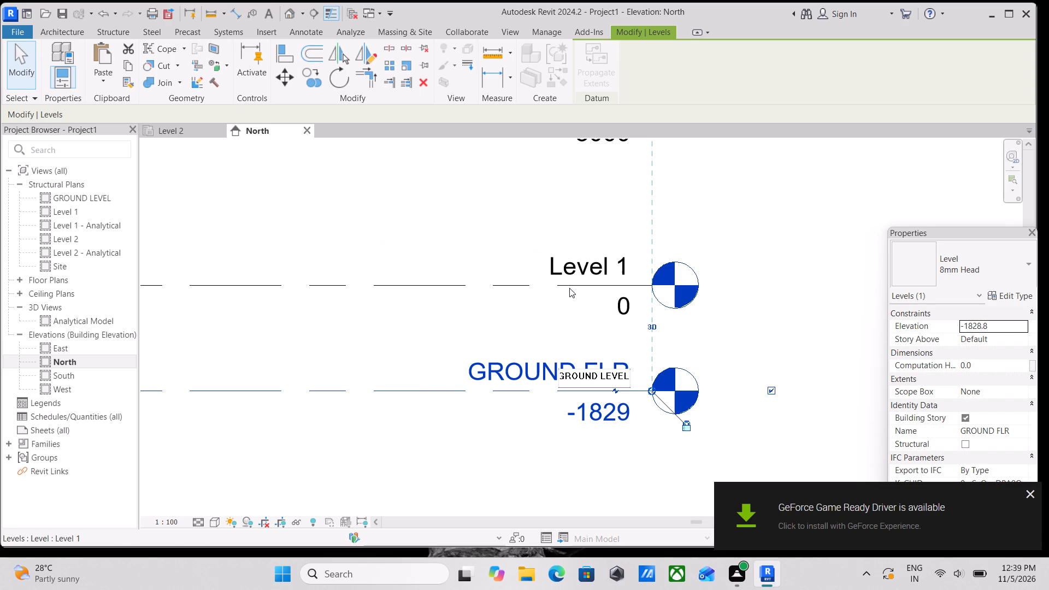
Rename Level 1 as GROUND FLR and rename its corresponding views too.
{"action": "left_click", "coordinate": [610, 269]}
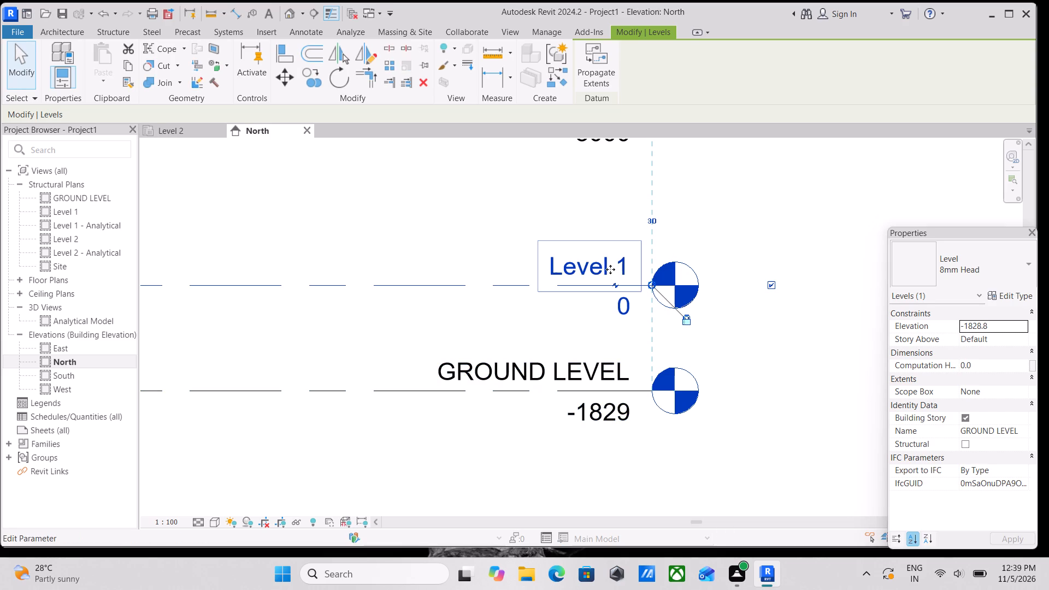
{"action": "double_click", "coordinate": [617, 265]}
{"action": "left_click_drag", "start_coordinate": [616, 271], "coordinate": [567, 276]}
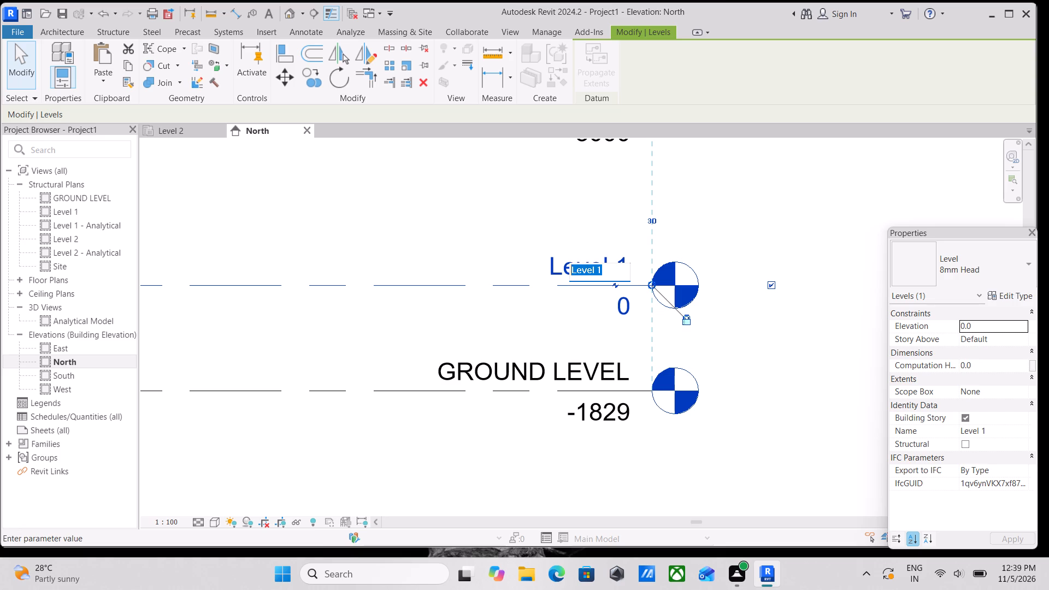
{"action": "left_click_drag", "start_coordinate": [567, 276], "coordinate": [546, 276]}
{"action": "type", "text": "GROU"}
{"action": "type", "text": "NF"}
{"action": "key", "text": "BackSpace"}
{"action": "type", "text": "D"}
{"action": "key", "text": "space"}
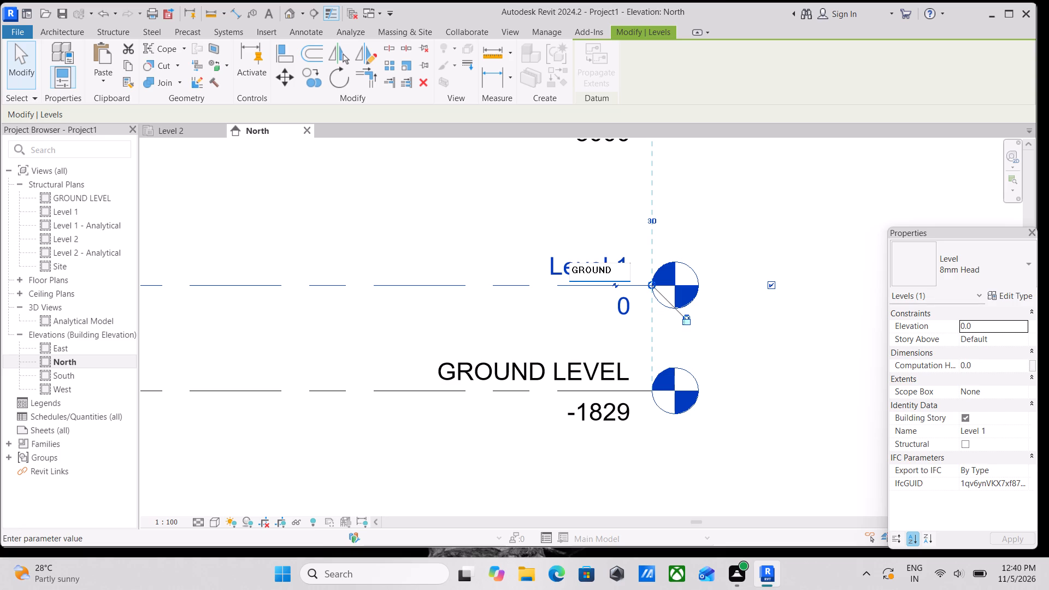
{"action": "type", "text": "FLR"}
{"action": "key", "text": "Return"}
{"action": "left_click", "coordinate": [582, 285]}
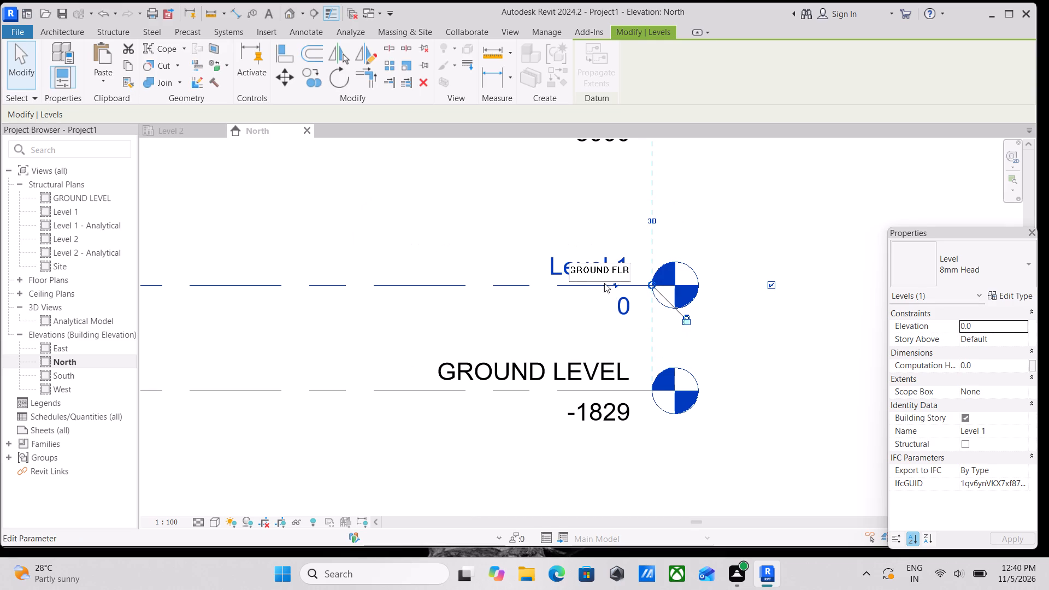
Place an aligned dimension between the Level 2 and GROUND FLR level lines.
{"action": "scroll", "coordinate": [475, 210], "scroll_direction": "down", "scroll_amount": 4}
{"action": "middle_click_drag", "start_coordinate": [437, 221], "coordinate": [519, 397]}
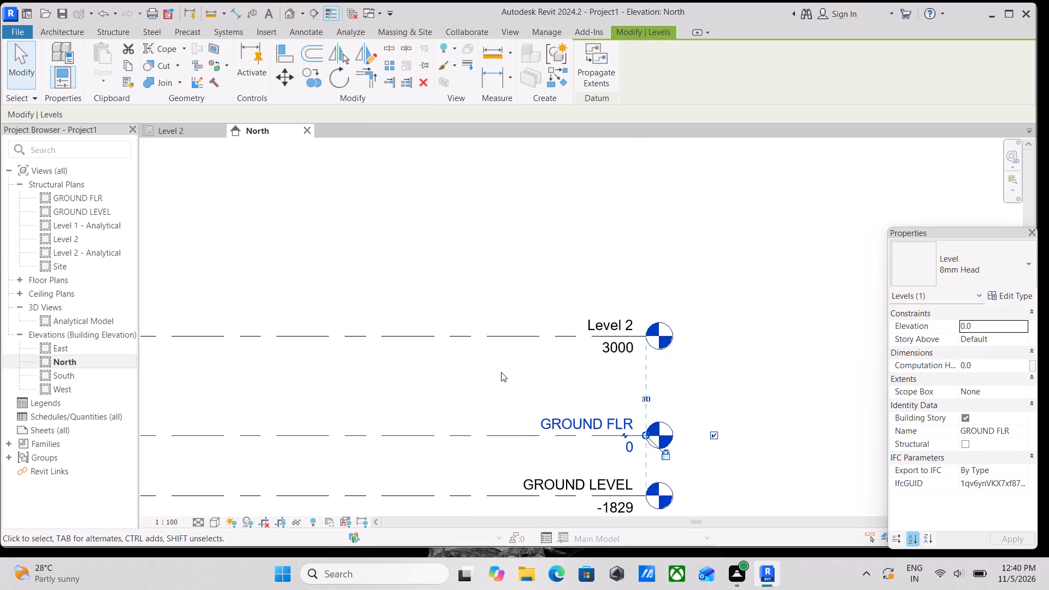
{"action": "middle_click_drag", "start_coordinate": [462, 332], "coordinate": [554, 266]}
{"action": "key", "text": "Escape"}
{"action": "middle_click_drag", "start_coordinate": [495, 318], "coordinate": [537, 318]}
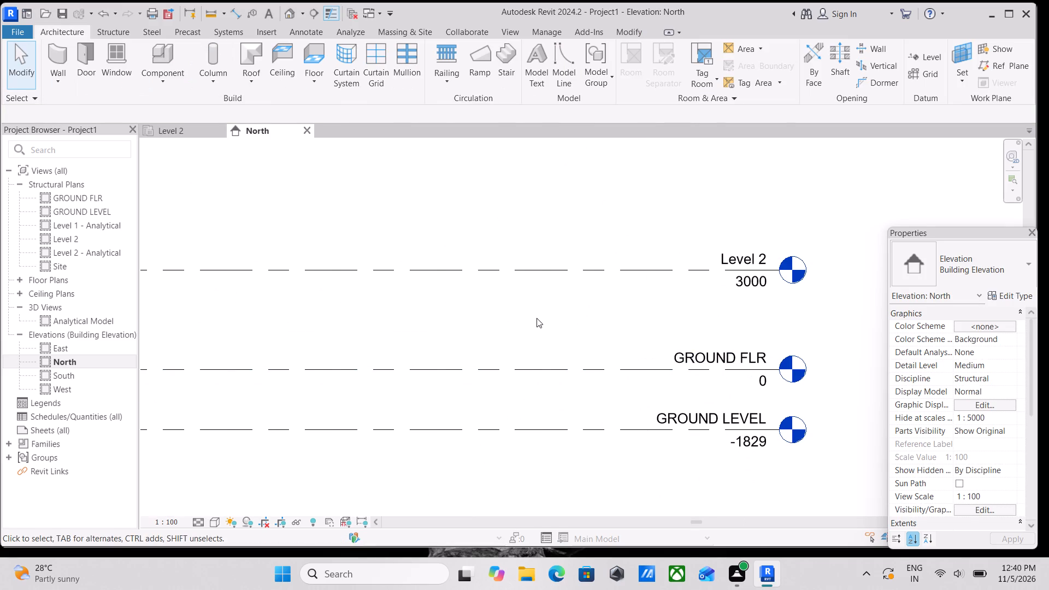
{"action": "type", "text": "LL"}
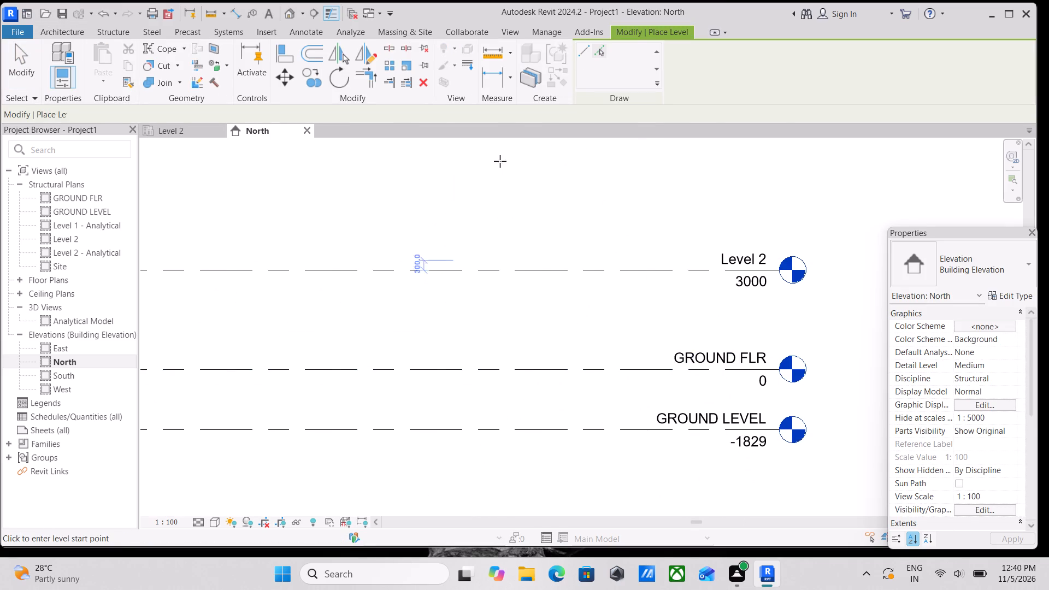
{"action": "key", "text": "Escape"}
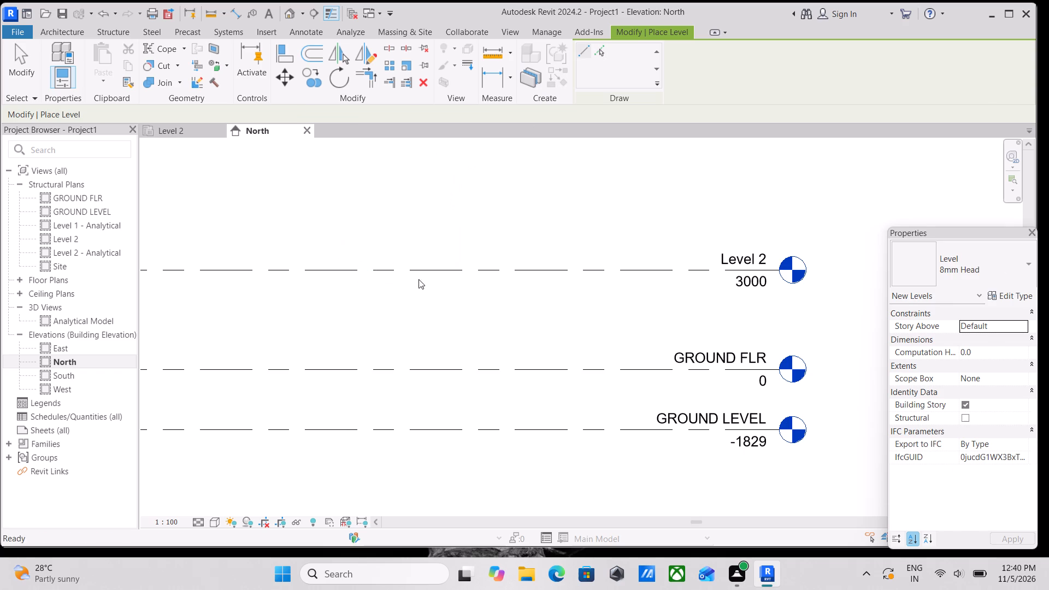
{"action": "key", "text": "d"}
{"action": "key", "text": "i"}
{"action": "left_click", "coordinate": [418, 272]}
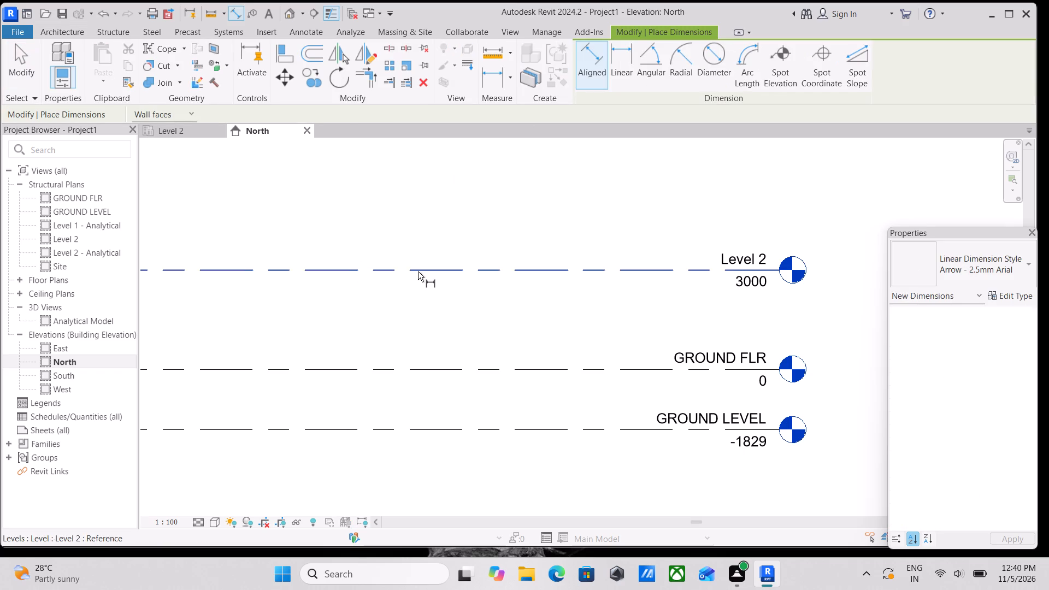
{"action": "left_click", "coordinate": [425, 370]}
{"action": "left_click", "coordinate": [421, 319]}
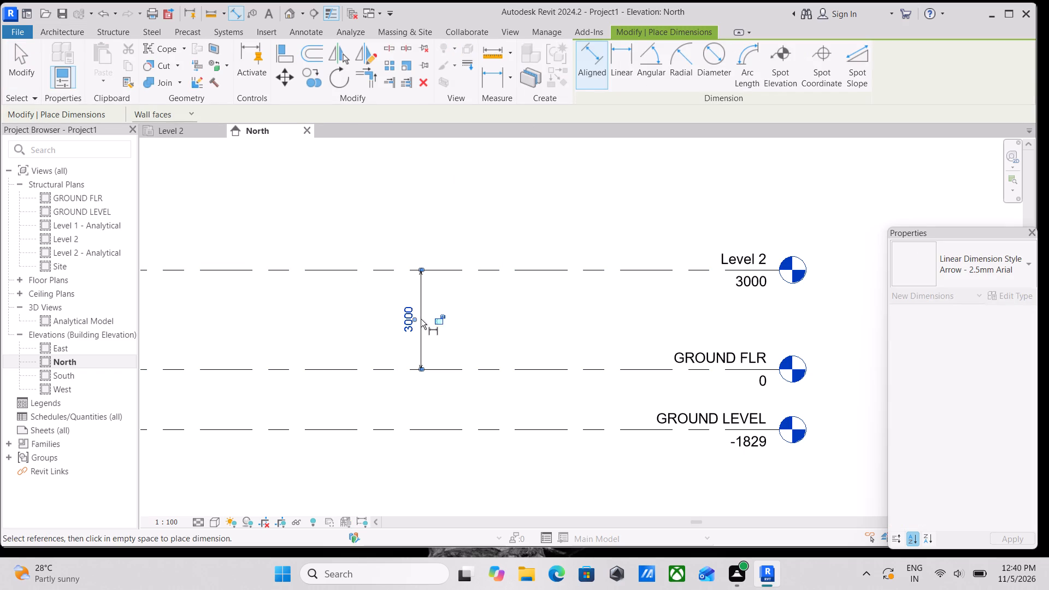
{"action": "key", "text": "Escape"}
{"action": "key", "text": "Escape"}
Set the dimensioned height of Level 2 above GROUND FLR to 10'.
{"action": "scroll", "coordinate": [448, 337], "scroll_direction": "up", "scroll_amount": 1}
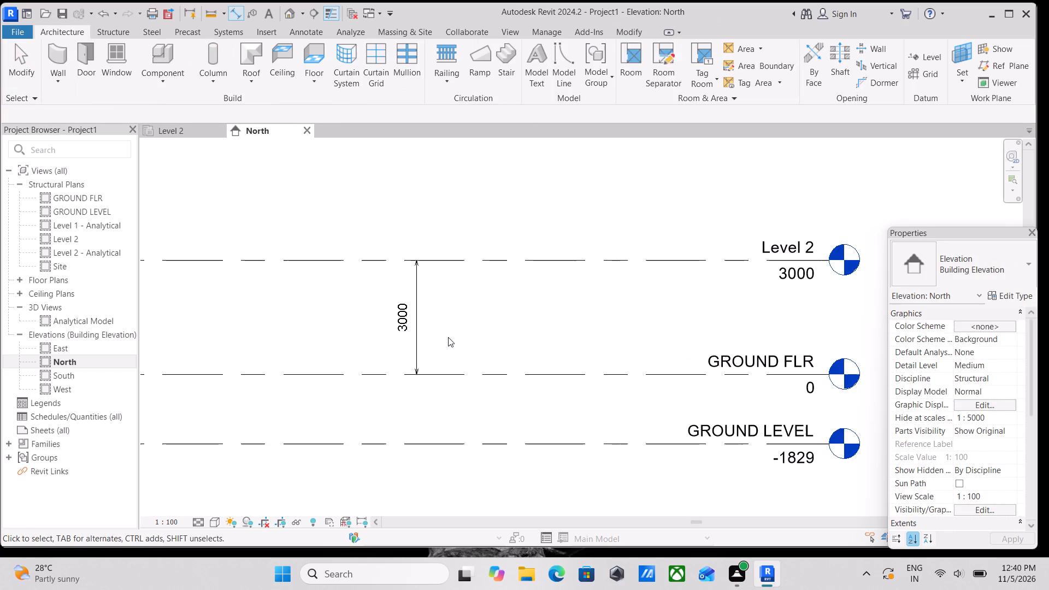
{"action": "middle_click_drag", "start_coordinate": [449, 337], "coordinate": [571, 317]}
{"action": "left_click", "coordinate": [462, 244]}
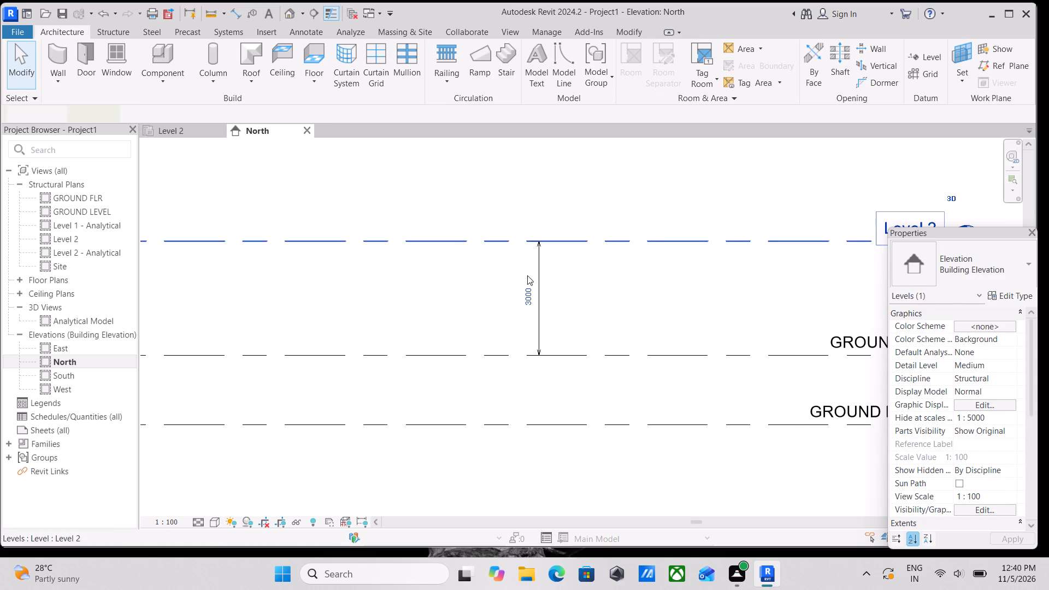
{"action": "left_click", "coordinate": [532, 301]}
{"action": "type", "text": "10'"}
{"action": "key", "text": "Return"}
{"action": "scroll", "coordinate": [577, 290], "scroll_direction": "down", "scroll_amount": 3}
{"action": "middle_click_drag", "start_coordinate": [602, 278], "coordinate": [517, 302]}
{"action": "key", "text": "Escape"}
Rename Level 2 as FIRST FLR and rename its corresponding views too.
{"action": "scroll", "coordinate": [597, 300], "scroll_direction": "down", "scroll_amount": 2}
{"action": "middle_click_drag", "start_coordinate": [597, 300], "coordinate": [526, 329]}
{"action": "scroll", "coordinate": [663, 290], "scroll_direction": "up", "scroll_amount": 3}
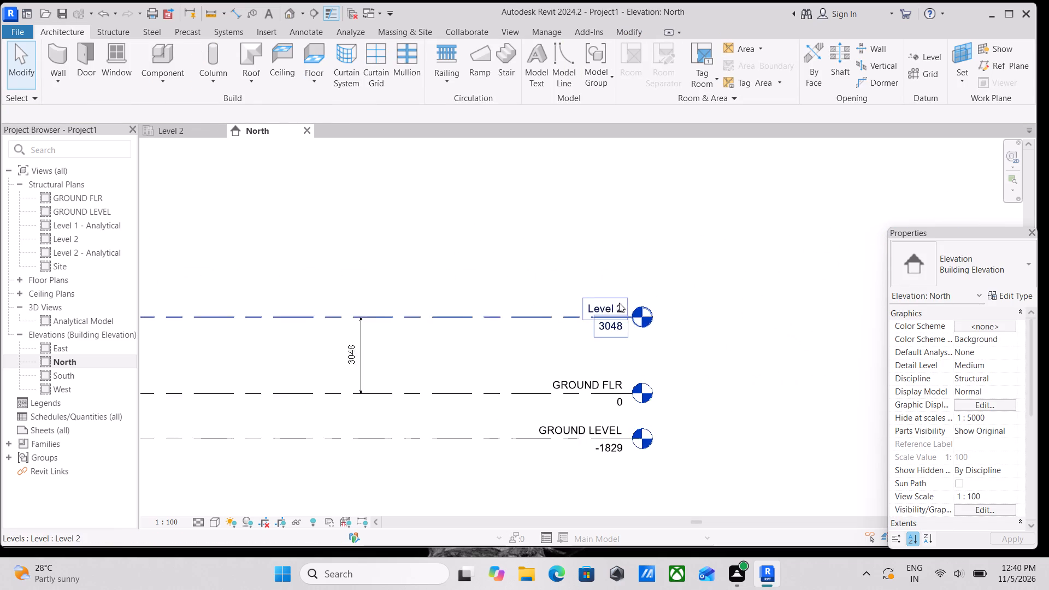
{"action": "scroll", "coordinate": [619, 303], "scroll_direction": "up", "scroll_amount": 2}
{"action": "double_click", "coordinate": [618, 306]}
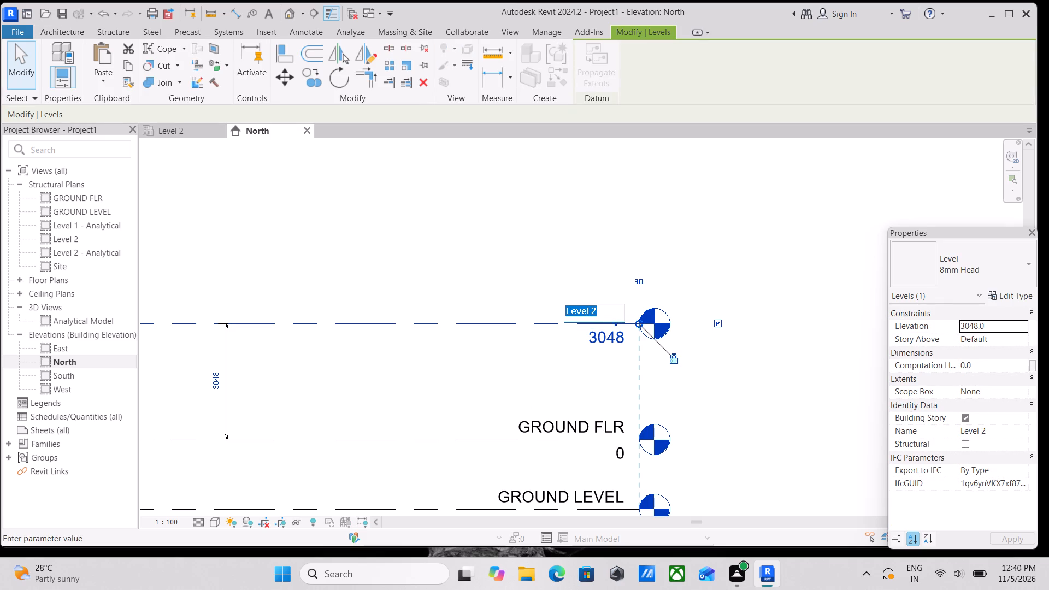
{"action": "type", "text": "FIR"}
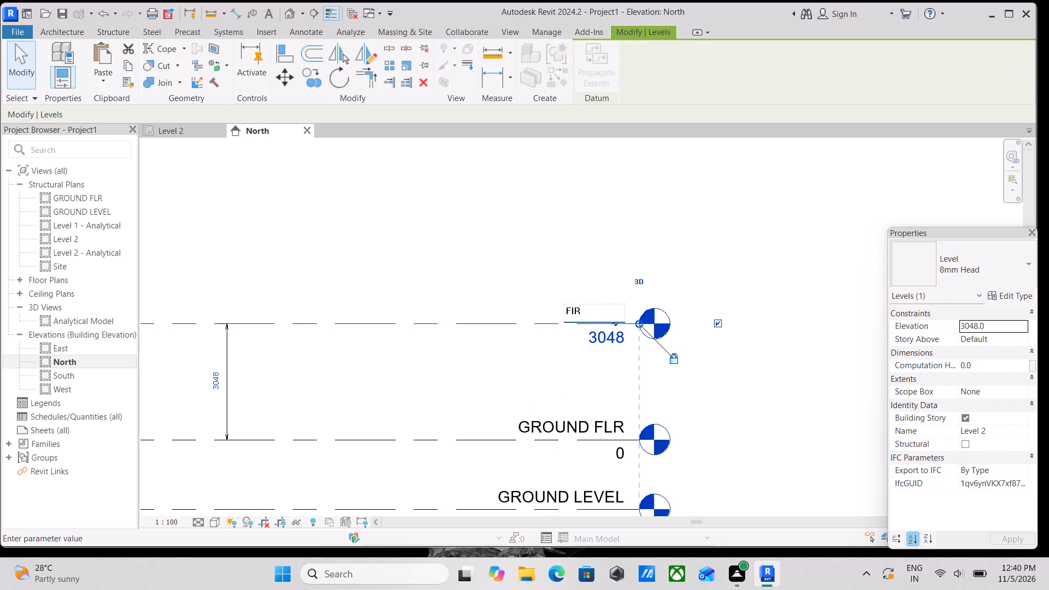
{"action": "type", "text": "ST"}
{"action": "key", "text": "space"}
{"action": "type", "text": "FLR"}
{"action": "key", "text": "Return"}
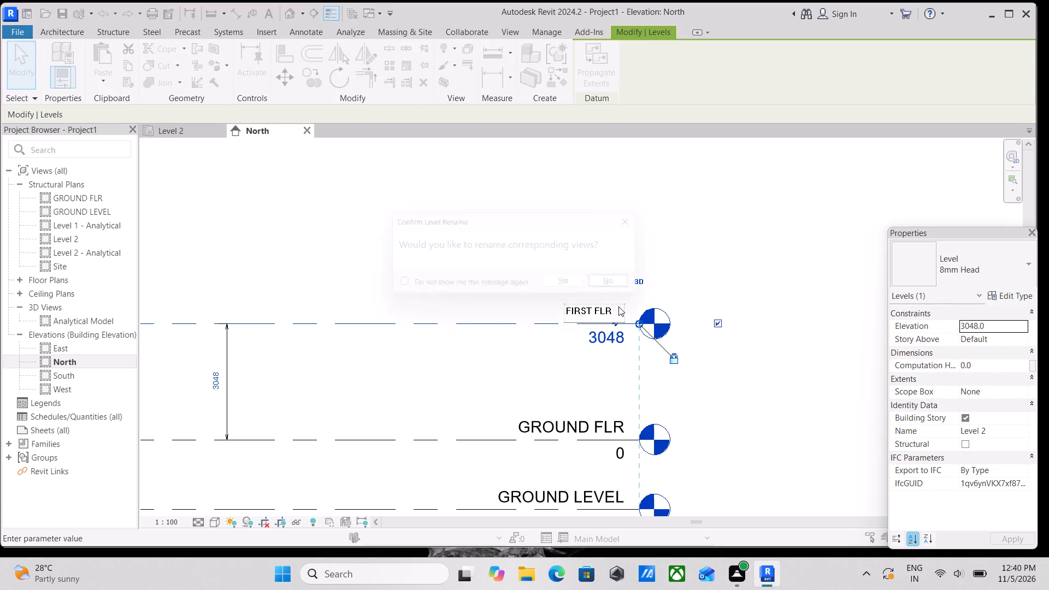
{"action": "left_click", "coordinate": [573, 290]}
{"action": "scroll", "coordinate": [482, 324], "scroll_direction": "down", "scroll_amount": 3}
{"action": "key", "text": "Escape"}
{"action": "scroll", "coordinate": [363, 383], "scroll_direction": "down", "scroll_amount": 1}
{"action": "middle_click_drag", "start_coordinate": [363, 383], "coordinate": [467, 349]}
{"action": "key", "text": "Escape"}
Open the GROUND LEVEL structural plan view.
{"action": "scroll", "coordinate": [453, 339], "scroll_direction": "up", "scroll_amount": 3}
{"action": "scroll", "coordinate": [454, 339], "scroll_direction": "down", "scroll_amount": 1}
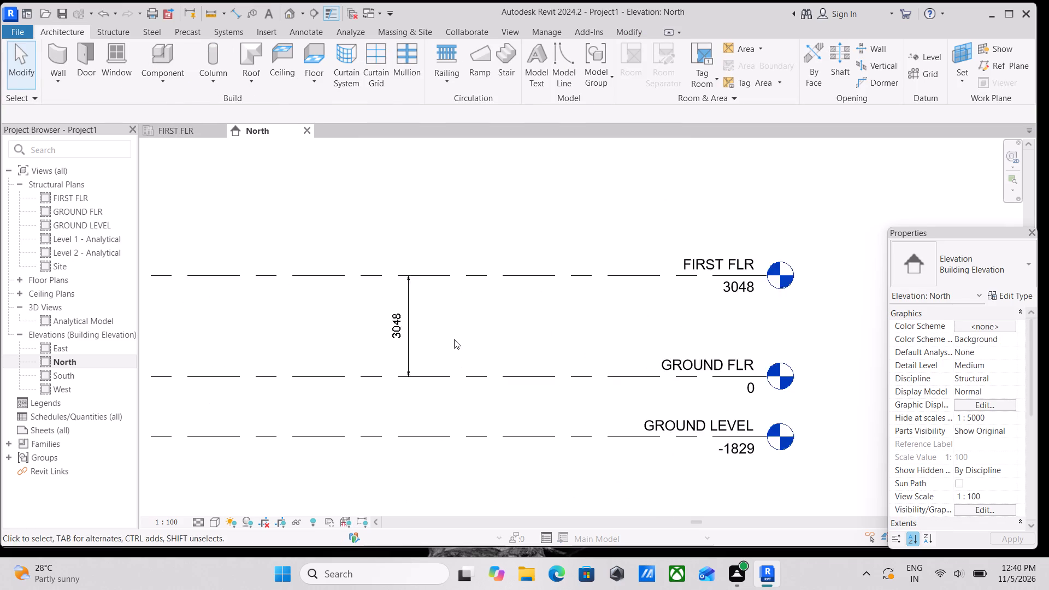
{"action": "scroll", "coordinate": [454, 339], "scroll_direction": "down", "scroll_amount": 1}
{"action": "middle_click_drag", "start_coordinate": [454, 339], "coordinate": [496, 343]}
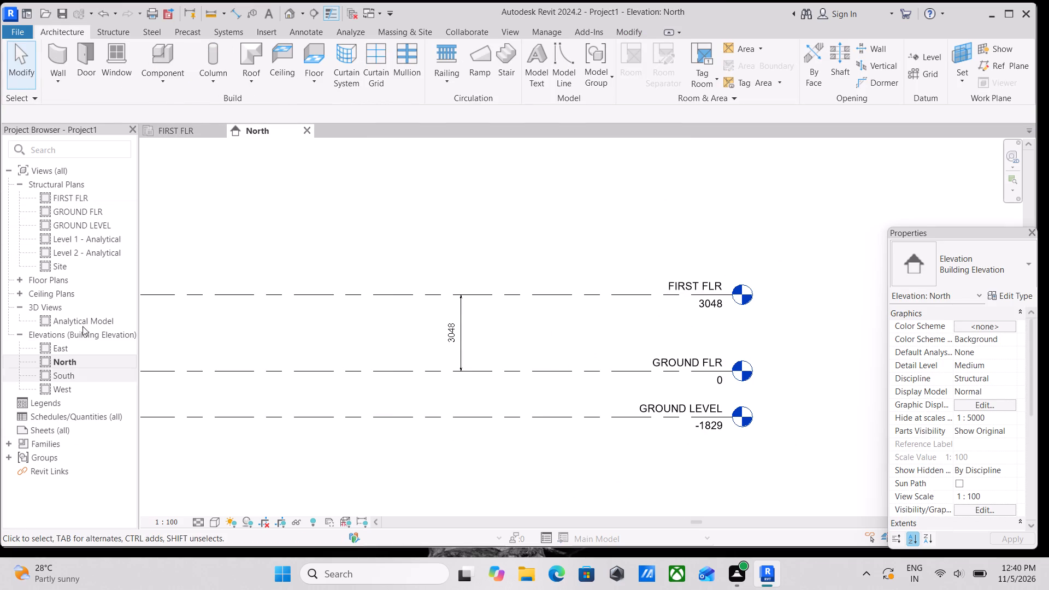
{"action": "double_click", "coordinate": [85, 222]}
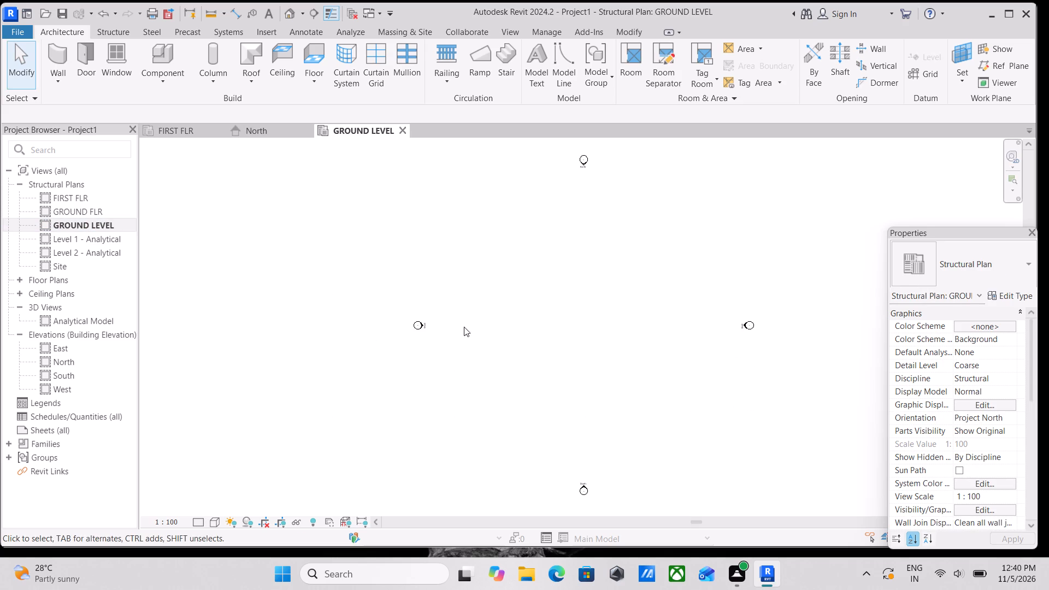
{"action": "middle_click_drag", "start_coordinate": [464, 327], "coordinate": [301, 352]}
{"action": "middle_click_drag", "start_coordinate": [442, 343], "coordinate": [363, 365]}
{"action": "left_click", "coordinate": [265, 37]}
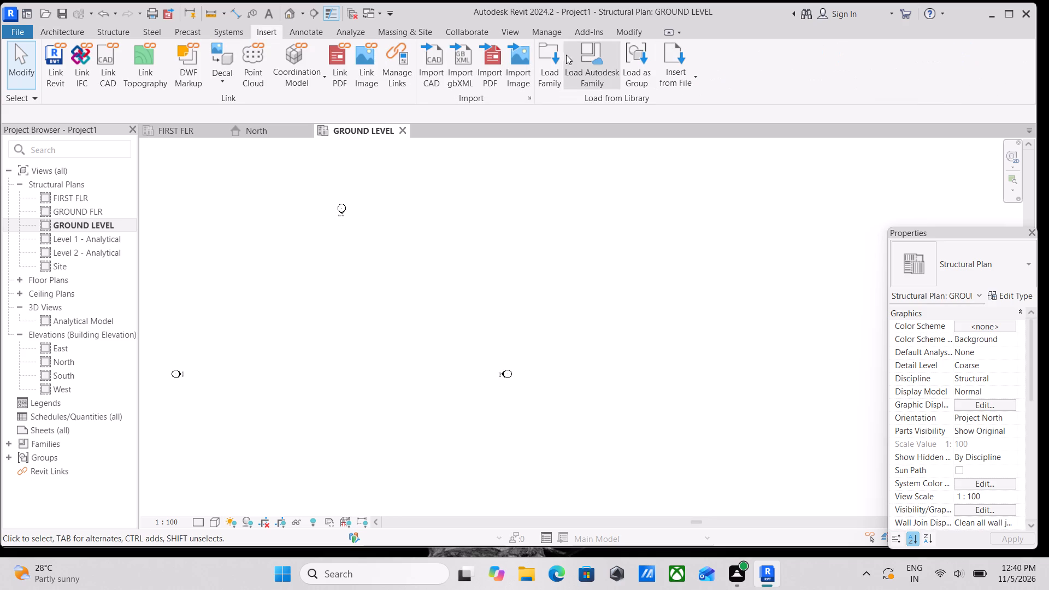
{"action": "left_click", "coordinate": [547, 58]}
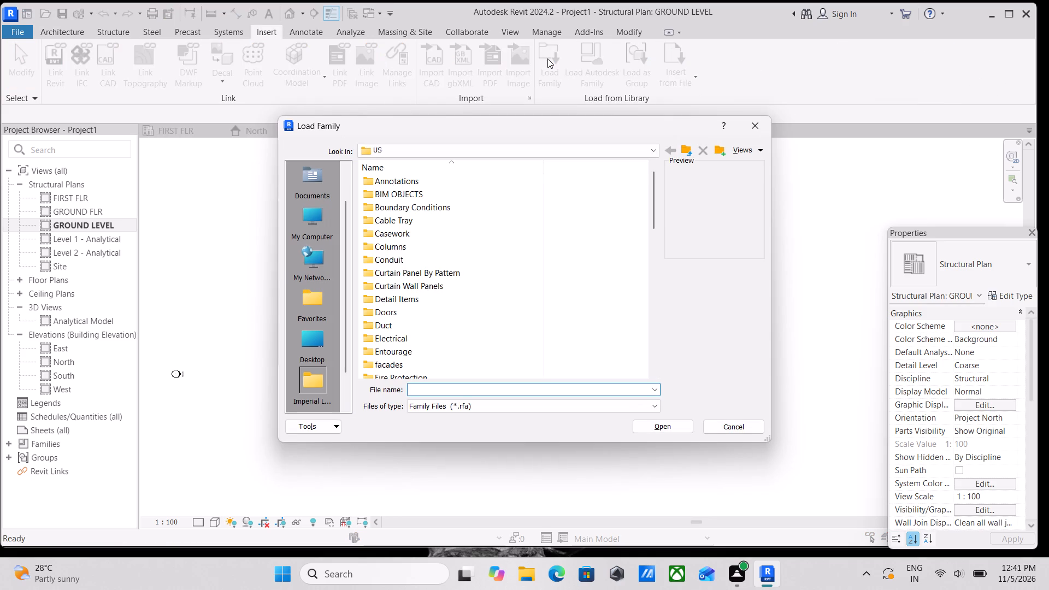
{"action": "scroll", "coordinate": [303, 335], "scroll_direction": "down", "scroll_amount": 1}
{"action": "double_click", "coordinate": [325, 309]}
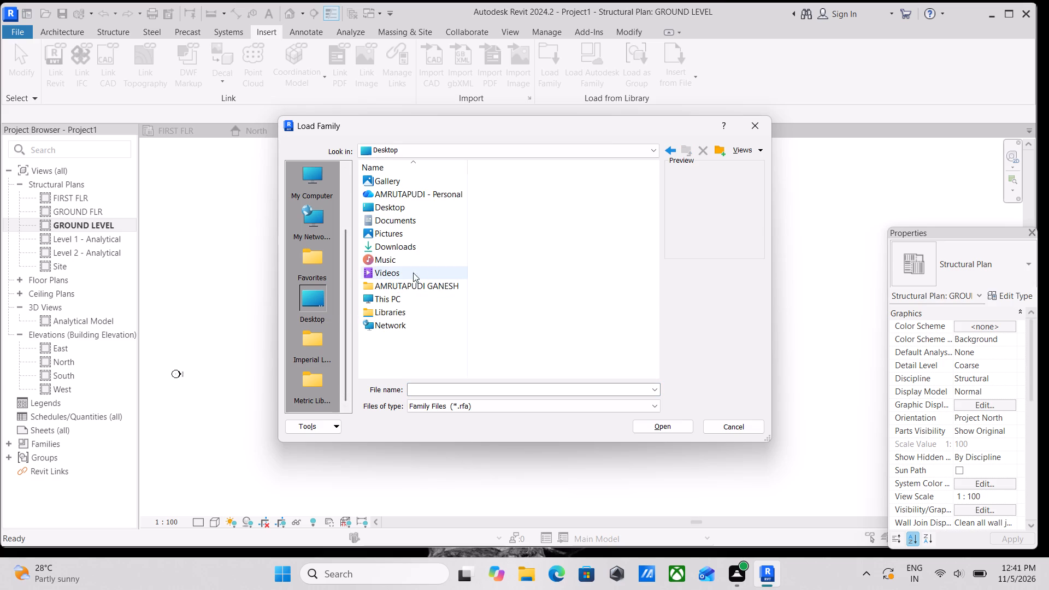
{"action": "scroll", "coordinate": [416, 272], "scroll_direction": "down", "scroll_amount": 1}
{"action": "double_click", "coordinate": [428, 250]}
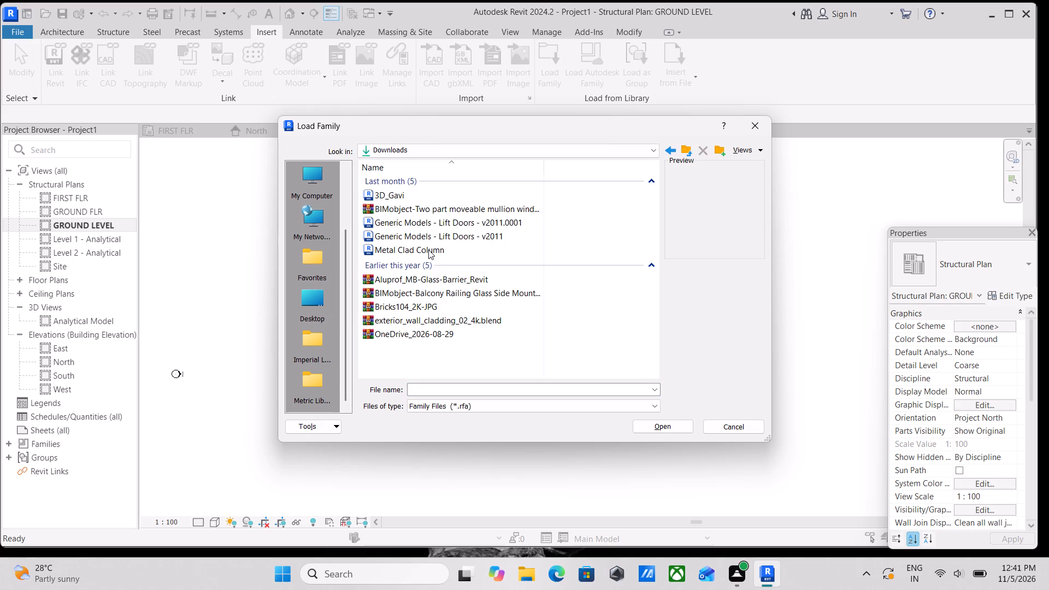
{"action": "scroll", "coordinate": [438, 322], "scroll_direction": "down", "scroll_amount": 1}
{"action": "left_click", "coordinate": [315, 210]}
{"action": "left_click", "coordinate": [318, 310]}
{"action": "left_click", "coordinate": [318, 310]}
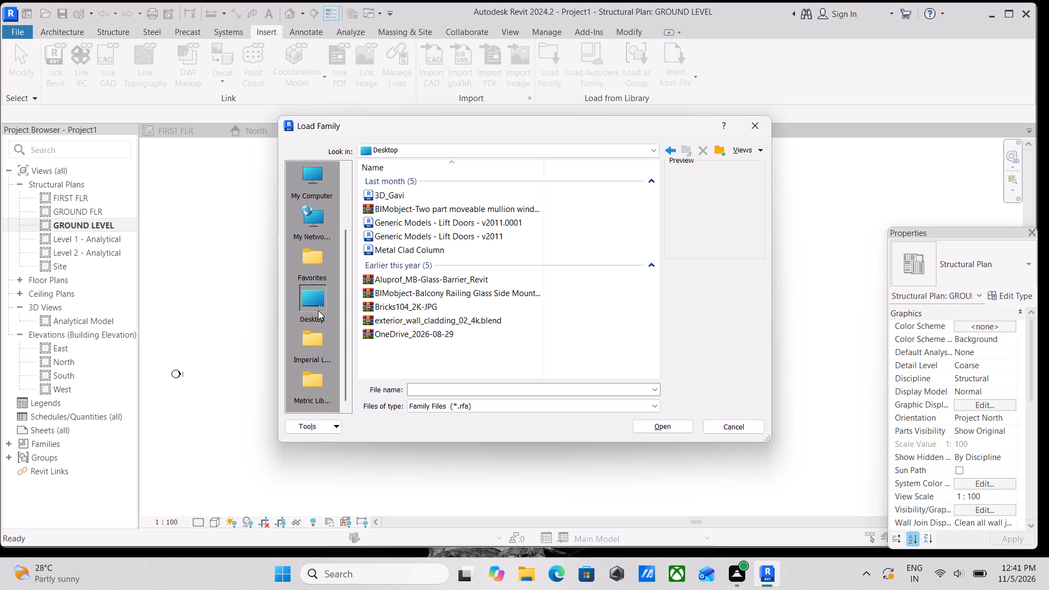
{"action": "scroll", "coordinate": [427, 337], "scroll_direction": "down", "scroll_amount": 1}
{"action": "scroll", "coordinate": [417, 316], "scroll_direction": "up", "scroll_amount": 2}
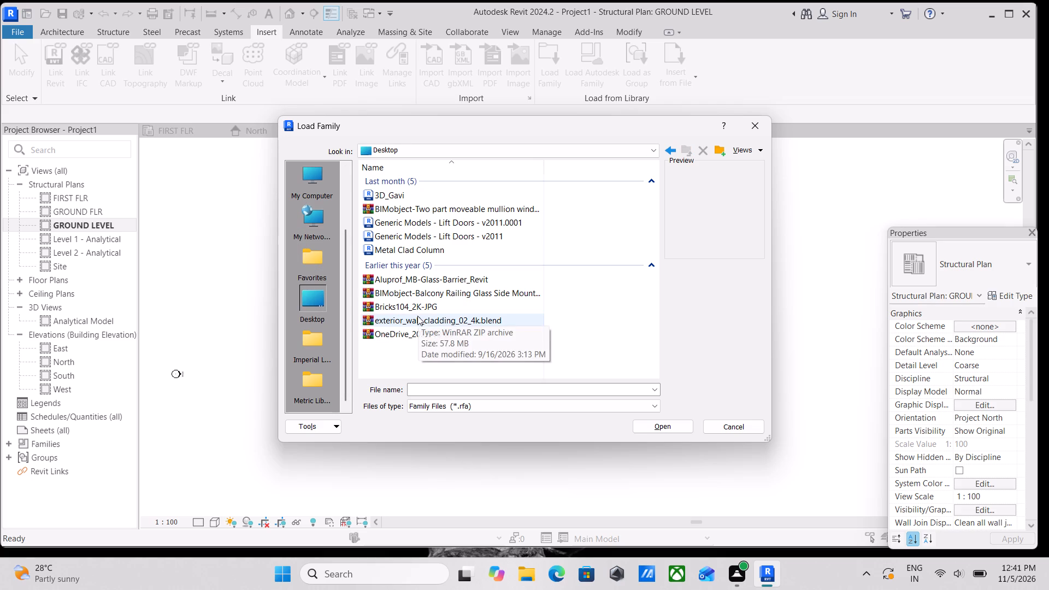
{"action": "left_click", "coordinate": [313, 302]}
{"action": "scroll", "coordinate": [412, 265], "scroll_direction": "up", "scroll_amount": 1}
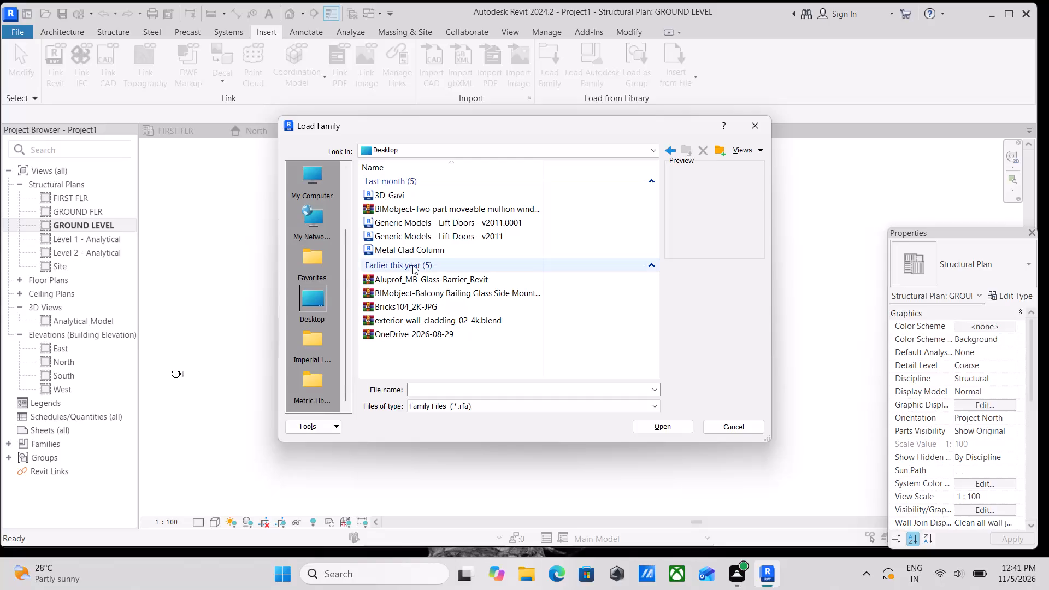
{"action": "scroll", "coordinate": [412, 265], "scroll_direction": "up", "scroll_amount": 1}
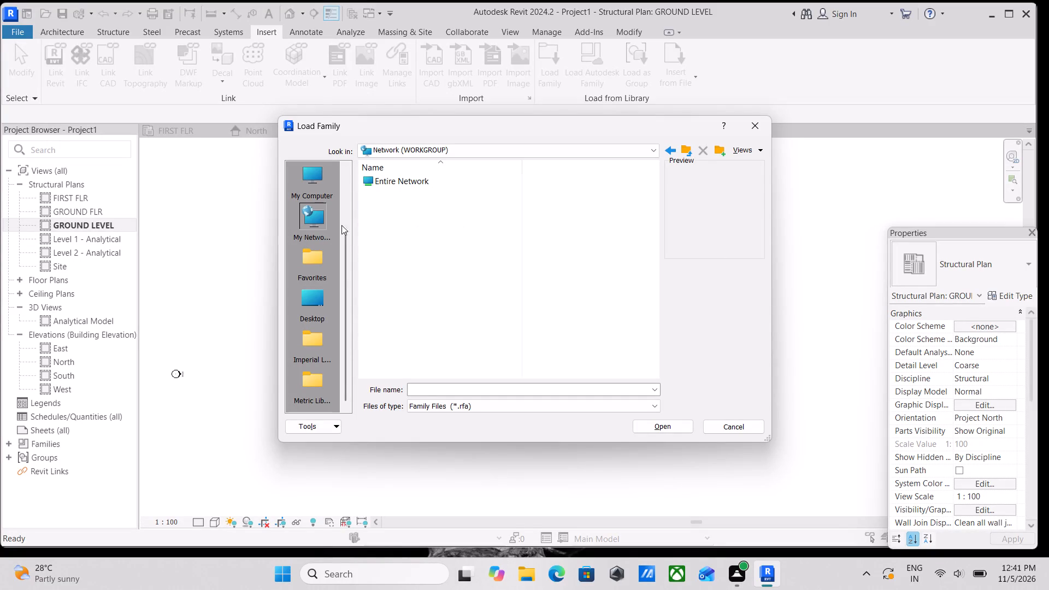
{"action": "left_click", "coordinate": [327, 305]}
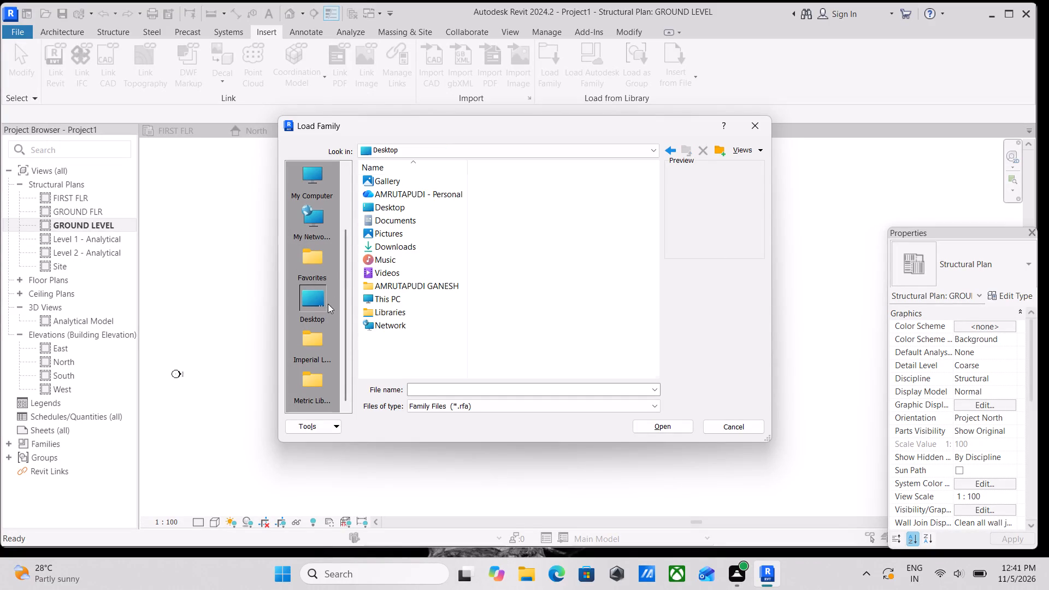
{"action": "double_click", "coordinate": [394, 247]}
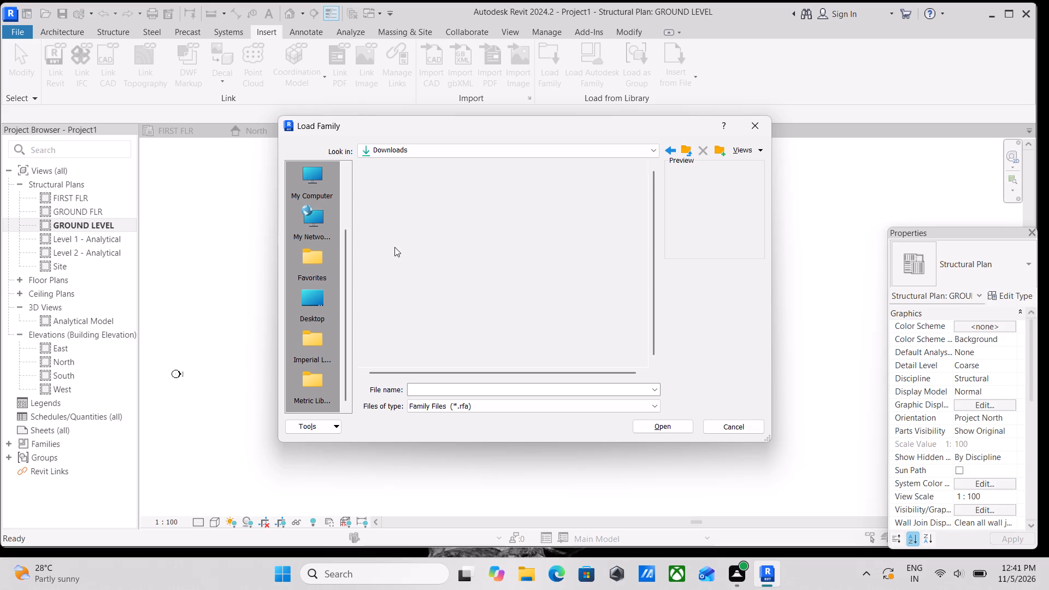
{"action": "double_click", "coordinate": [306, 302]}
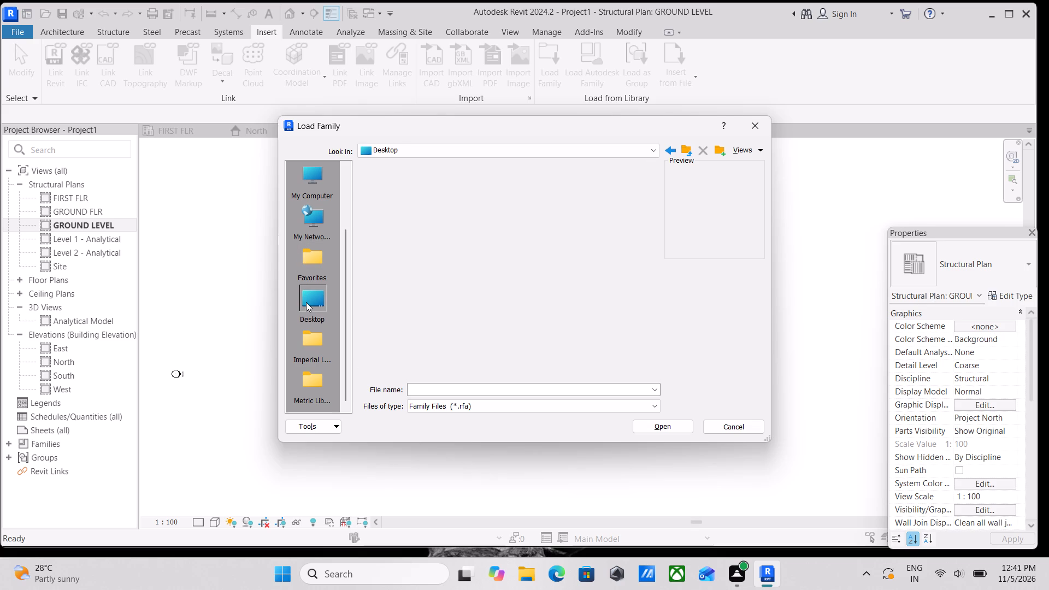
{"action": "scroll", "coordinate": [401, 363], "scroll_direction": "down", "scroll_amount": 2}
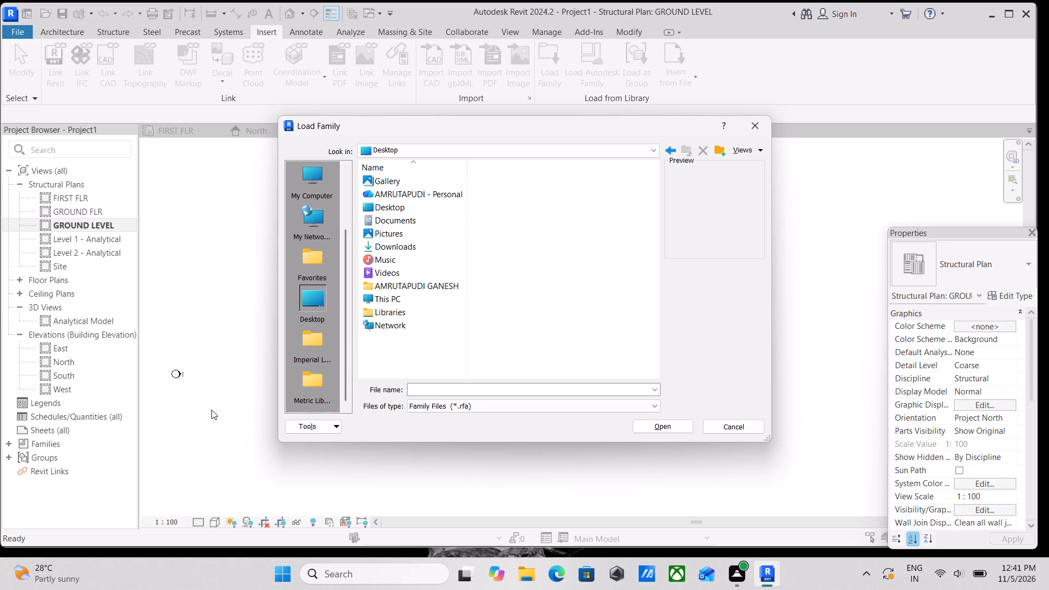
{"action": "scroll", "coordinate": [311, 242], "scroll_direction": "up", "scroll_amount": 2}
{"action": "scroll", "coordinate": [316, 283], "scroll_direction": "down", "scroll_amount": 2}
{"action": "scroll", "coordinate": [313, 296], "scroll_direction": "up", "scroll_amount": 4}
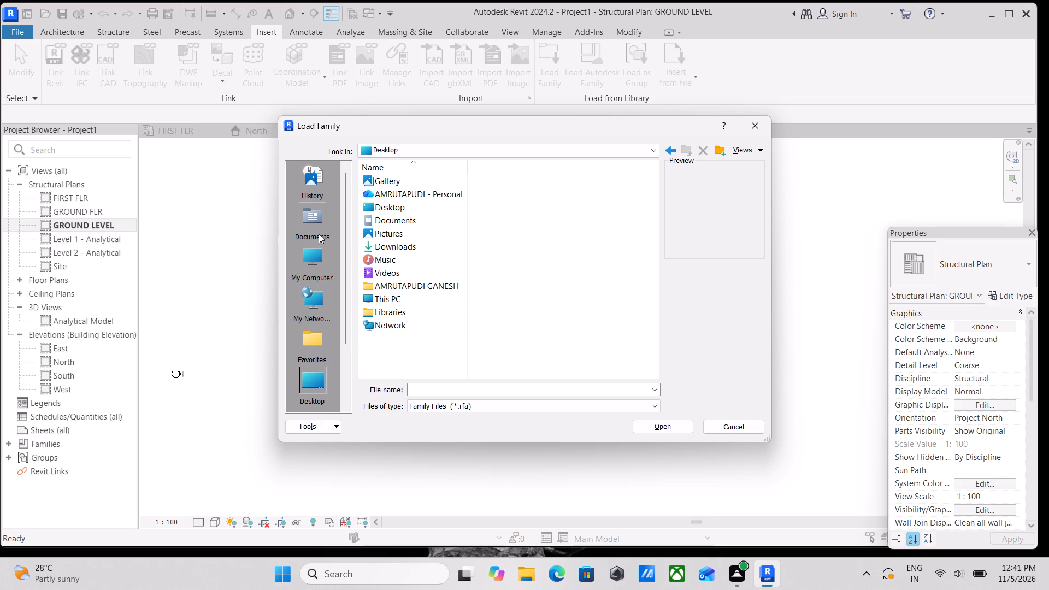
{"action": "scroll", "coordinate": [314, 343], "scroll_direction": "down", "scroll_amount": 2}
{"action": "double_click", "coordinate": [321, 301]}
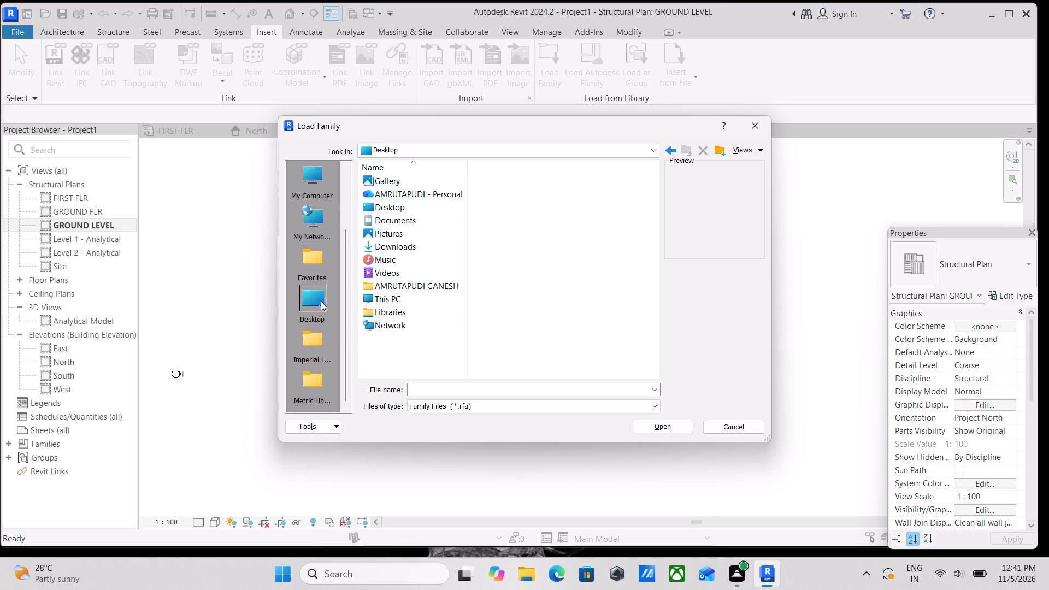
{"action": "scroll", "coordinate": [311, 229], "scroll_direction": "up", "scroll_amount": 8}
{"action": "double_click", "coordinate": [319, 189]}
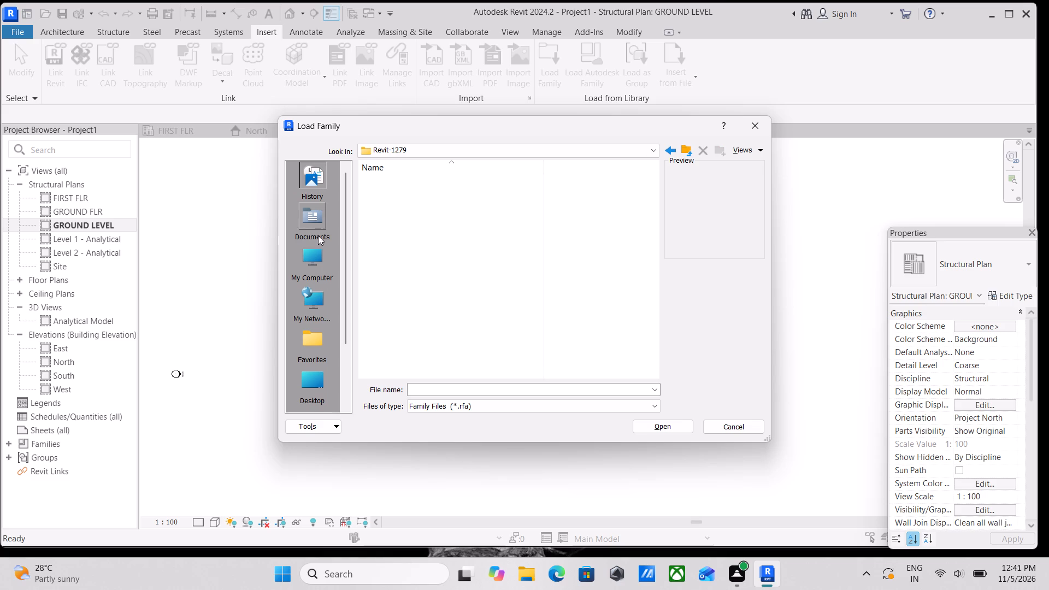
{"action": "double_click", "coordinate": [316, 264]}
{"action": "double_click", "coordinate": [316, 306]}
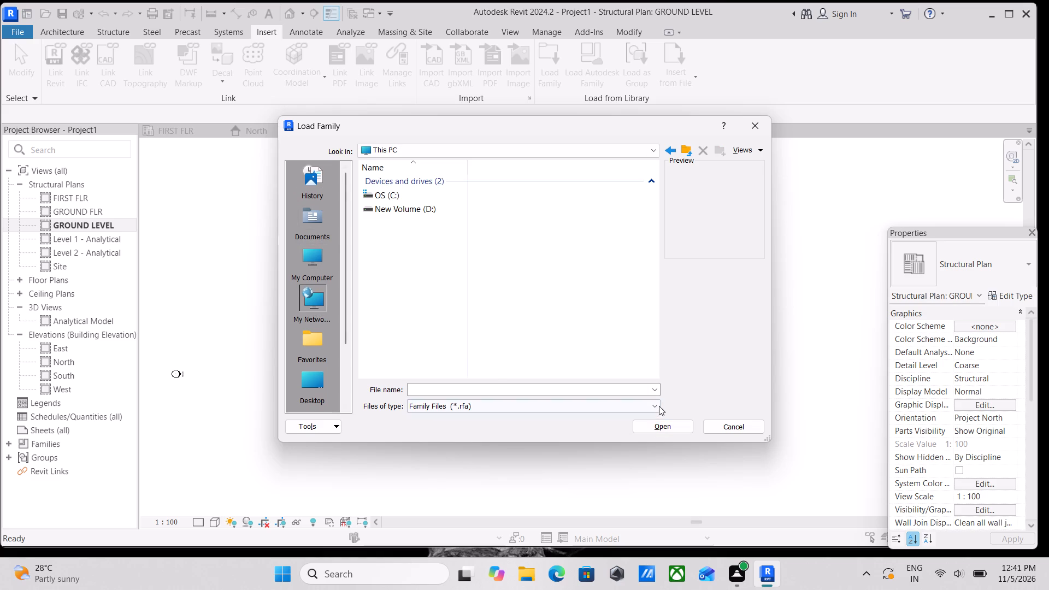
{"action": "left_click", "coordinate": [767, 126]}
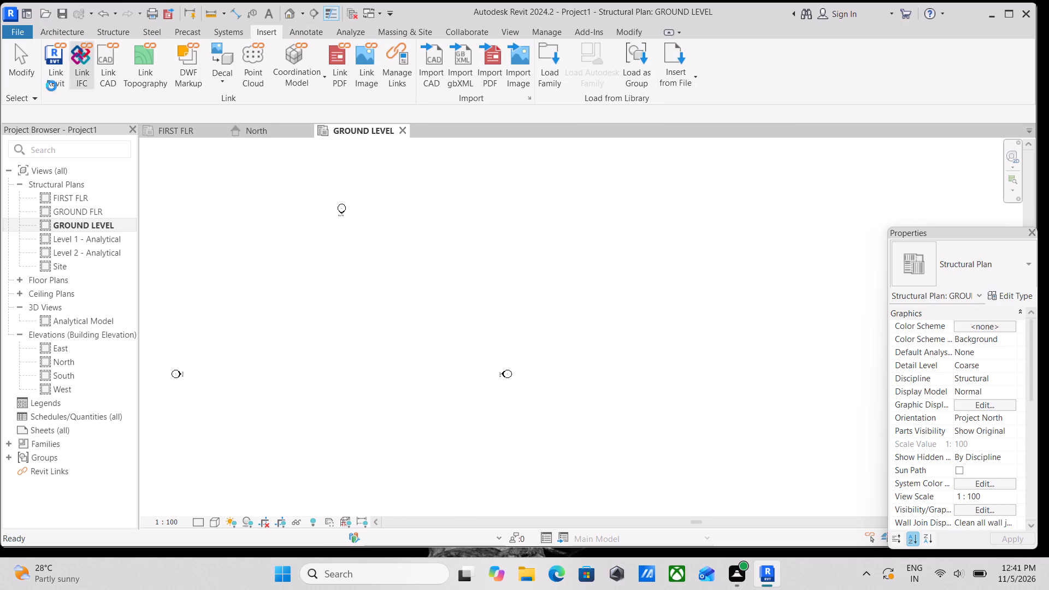
Start linking a CAD file and choose the PROJECT G+1 DWG drawing from the Documents folder.
{"action": "left_click", "coordinate": [109, 69]}
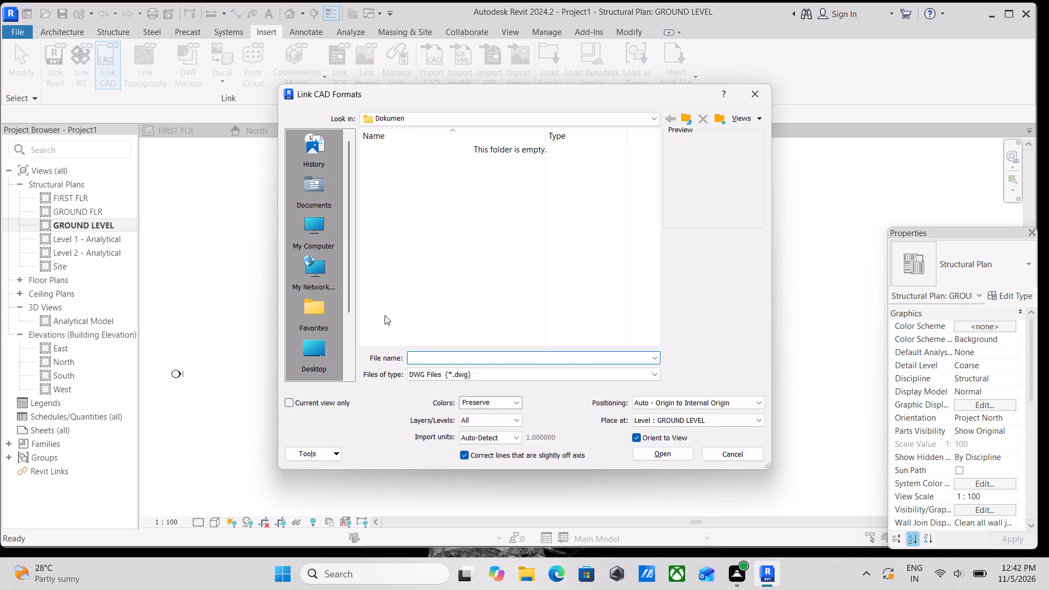
{"action": "scroll", "coordinate": [463, 362], "scroll_direction": "down", "scroll_amount": 2}
{"action": "scroll", "coordinate": [469, 365], "scroll_direction": "up", "scroll_amount": 2}
{"action": "scroll", "coordinate": [312, 274], "scroll_direction": "down", "scroll_amount": 2}
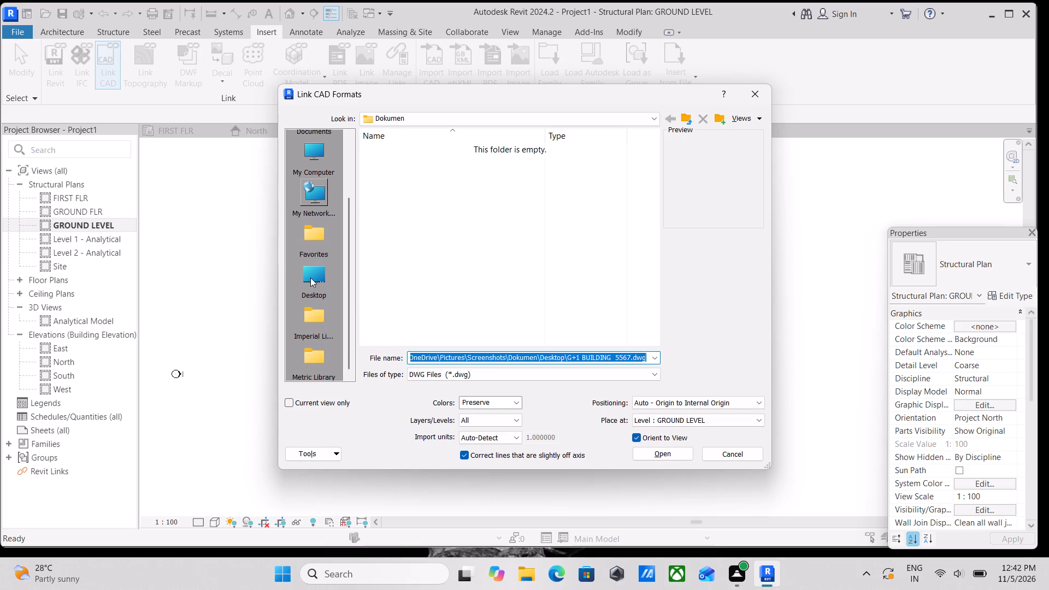
{"action": "double_click", "coordinate": [310, 270]}
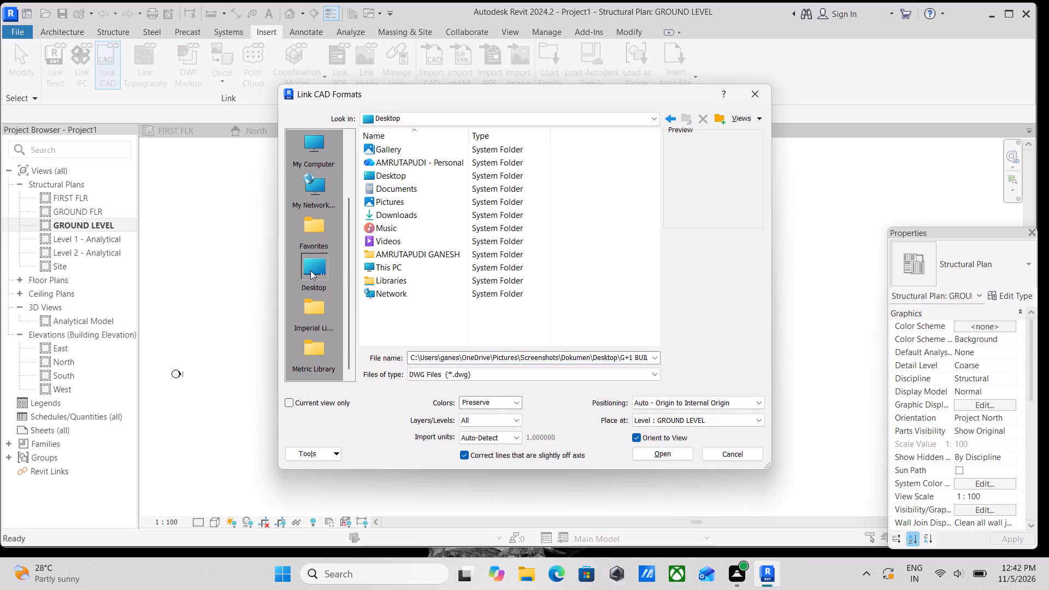
{"action": "scroll", "coordinate": [429, 293], "scroll_direction": "down", "scroll_amount": 2}
{"action": "scroll", "coordinate": [429, 296], "scroll_direction": "up", "scroll_amount": 2}
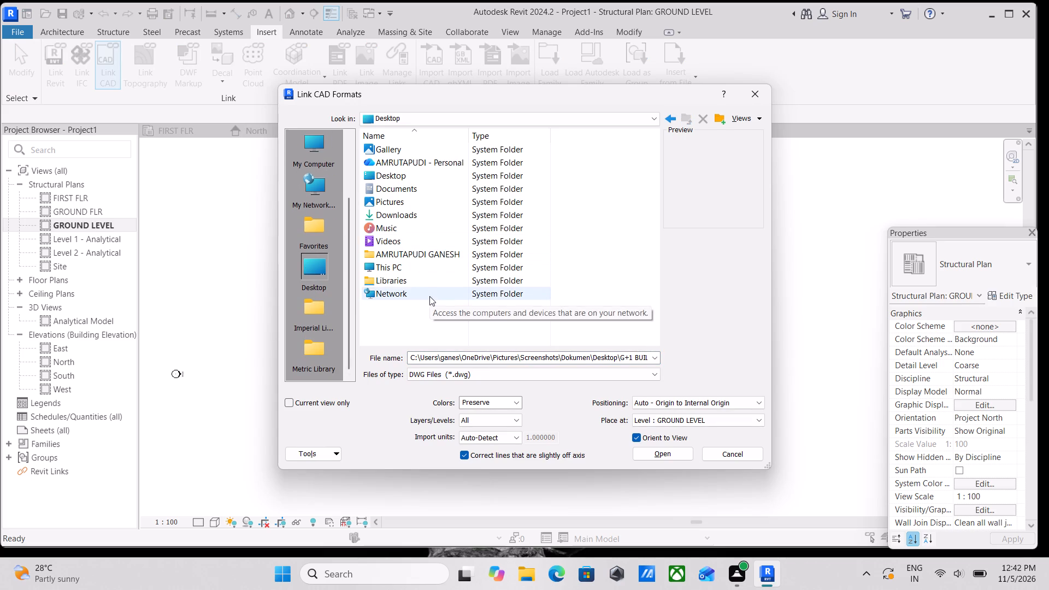
{"action": "scroll", "coordinate": [429, 296], "scroll_direction": "up", "scroll_amount": 2}
{"action": "triple_click", "coordinate": [317, 148]}
{"action": "scroll", "coordinate": [319, 155], "scroll_direction": "up", "scroll_amount": 3}
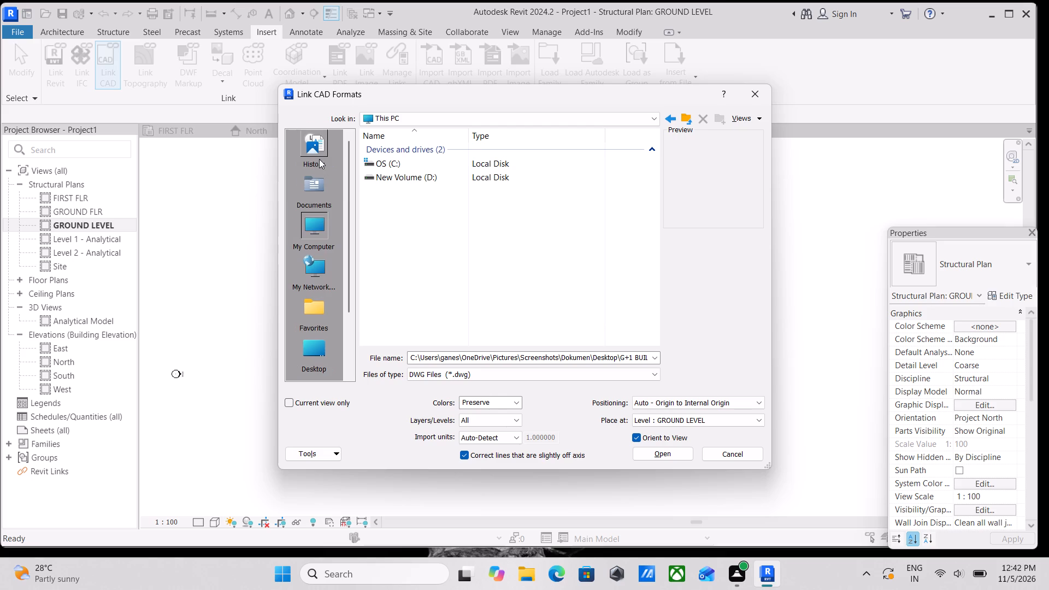
{"action": "scroll", "coordinate": [318, 167], "scroll_direction": "up", "scroll_amount": 2}
{"action": "double_click", "coordinate": [317, 157]}
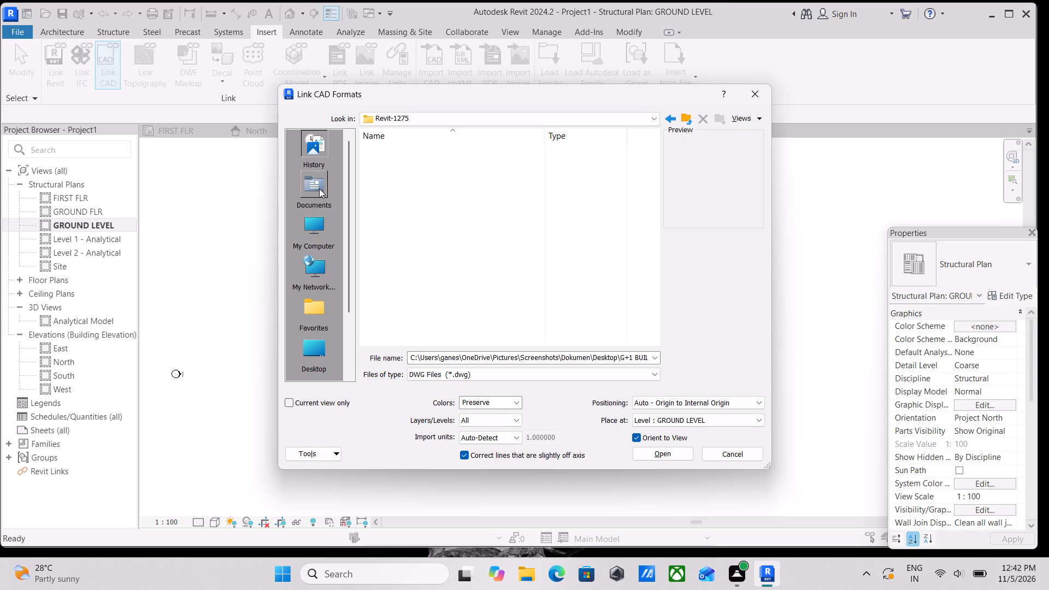
{"action": "double_click", "coordinate": [319, 188]}
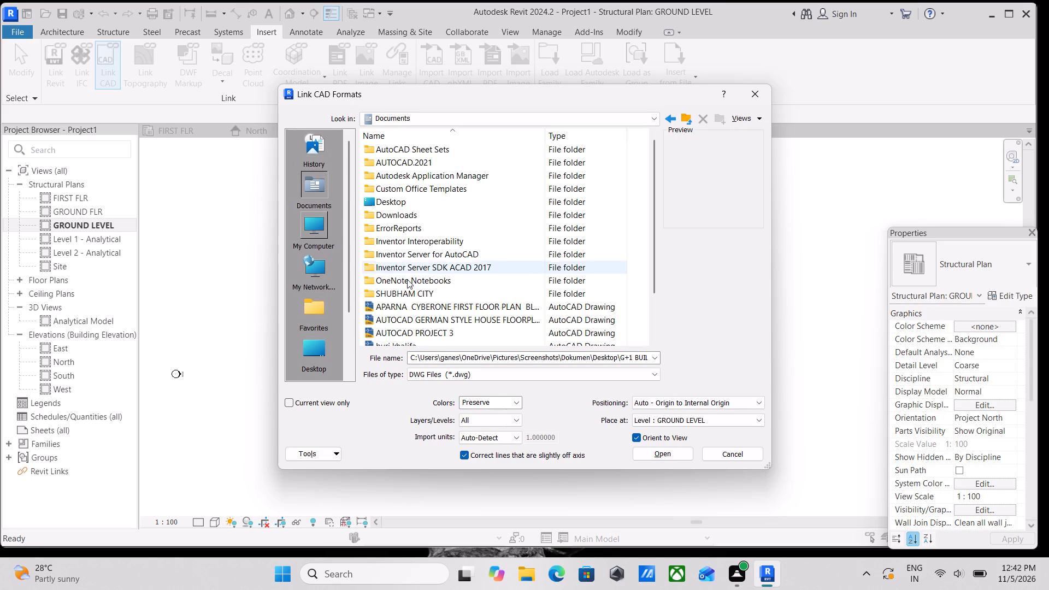
{"action": "scroll", "coordinate": [434, 300], "scroll_direction": "down", "scroll_amount": 3}
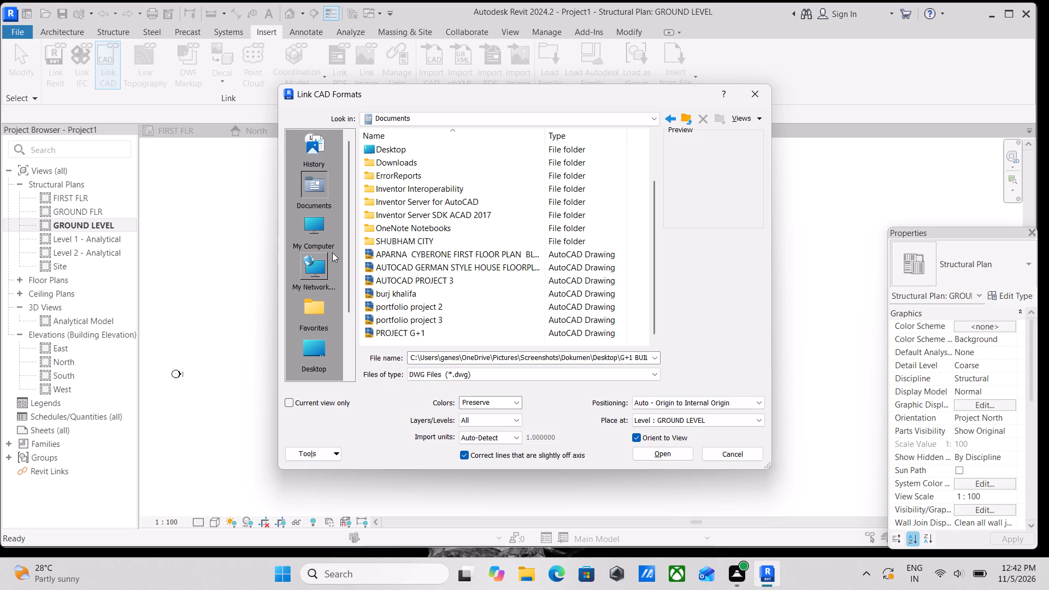
{"action": "scroll", "coordinate": [394, 340], "scroll_direction": "up", "scroll_amount": 1}
{"action": "scroll", "coordinate": [399, 335], "scroll_direction": "down", "scroll_amount": 2}
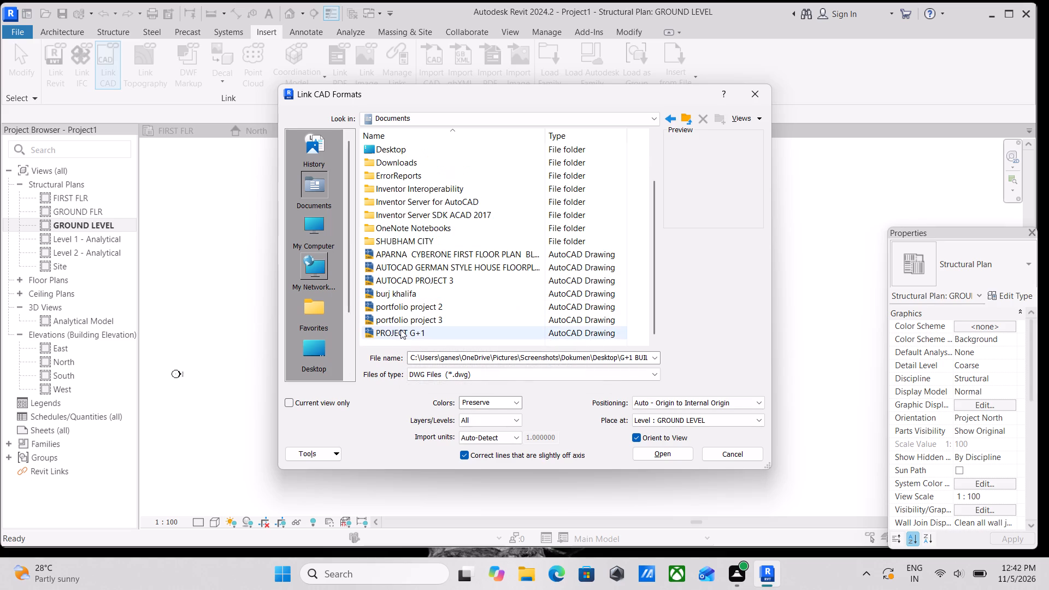
{"action": "left_click", "coordinate": [400, 331]}
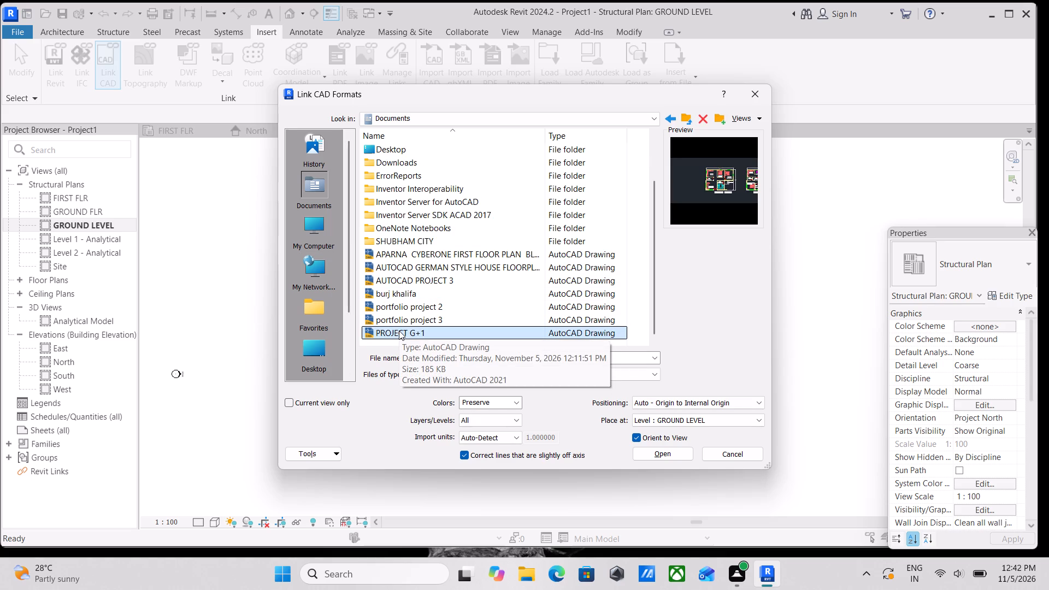
Link the drawing with Auto - Center to Center positioning, preserved colors and all layers, placed at GROUND LEVEL.
{"action": "left_click", "coordinate": [670, 404]}
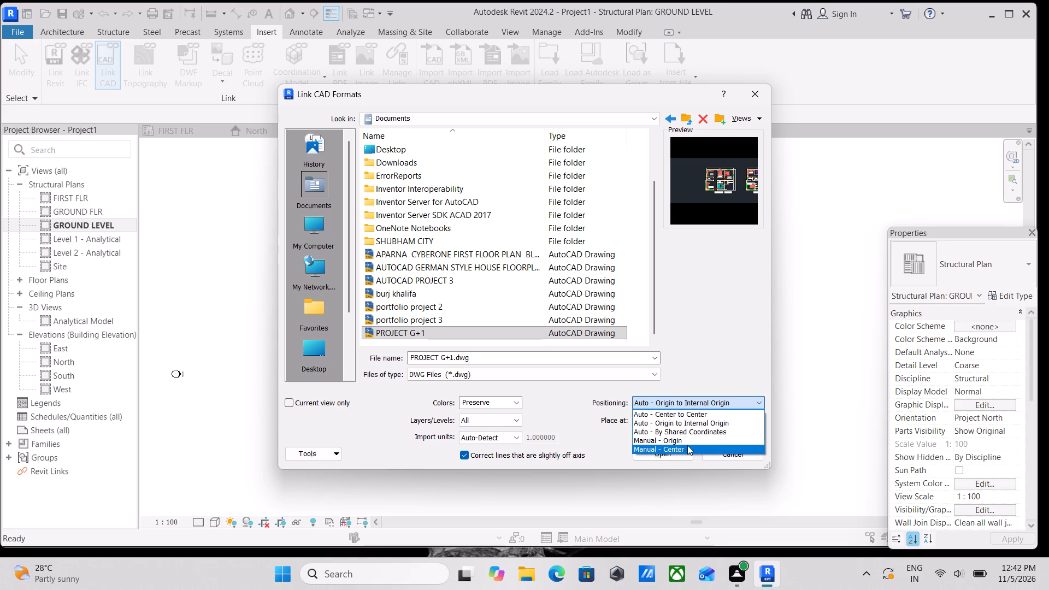
{"action": "left_click", "coordinate": [699, 415]}
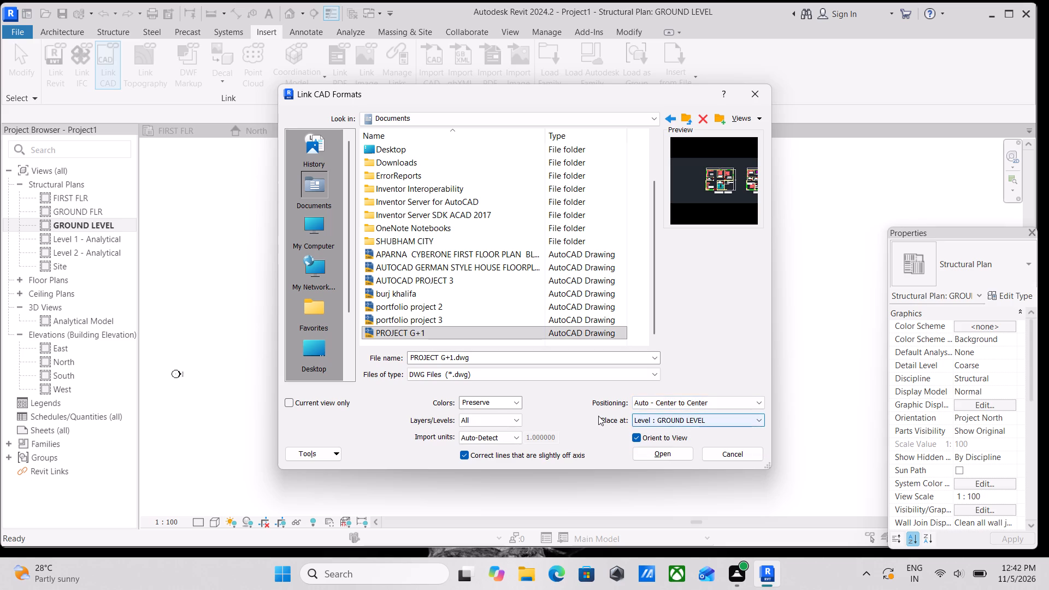
{"action": "left_click", "coordinate": [496, 421]}
{"action": "left_click", "coordinate": [496, 421]}
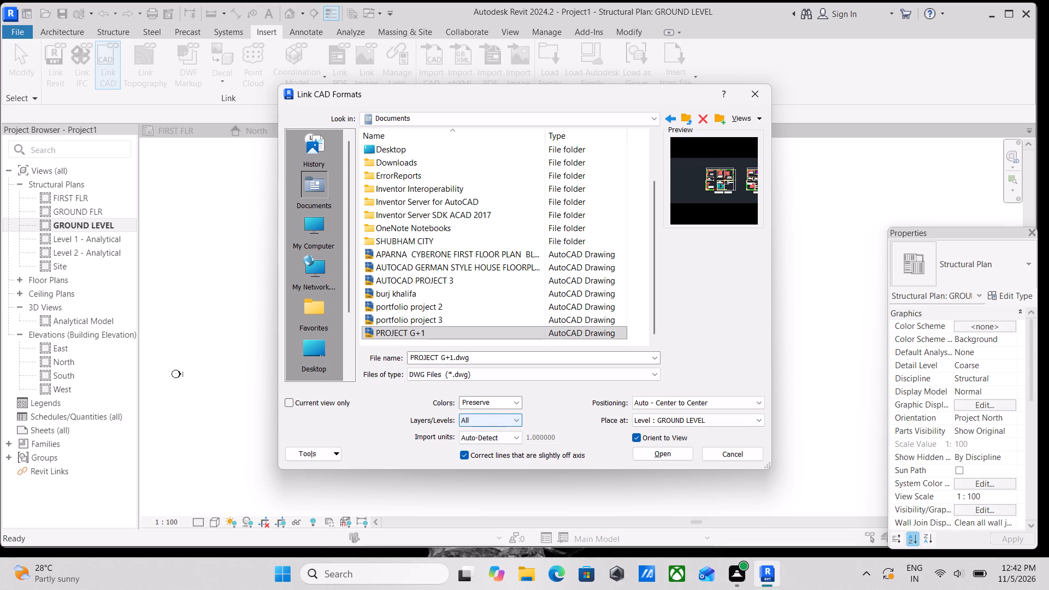
{"action": "left_click", "coordinate": [504, 403]}
{"action": "left_click", "coordinate": [512, 400]}
{"action": "left_click", "coordinate": [512, 400]}
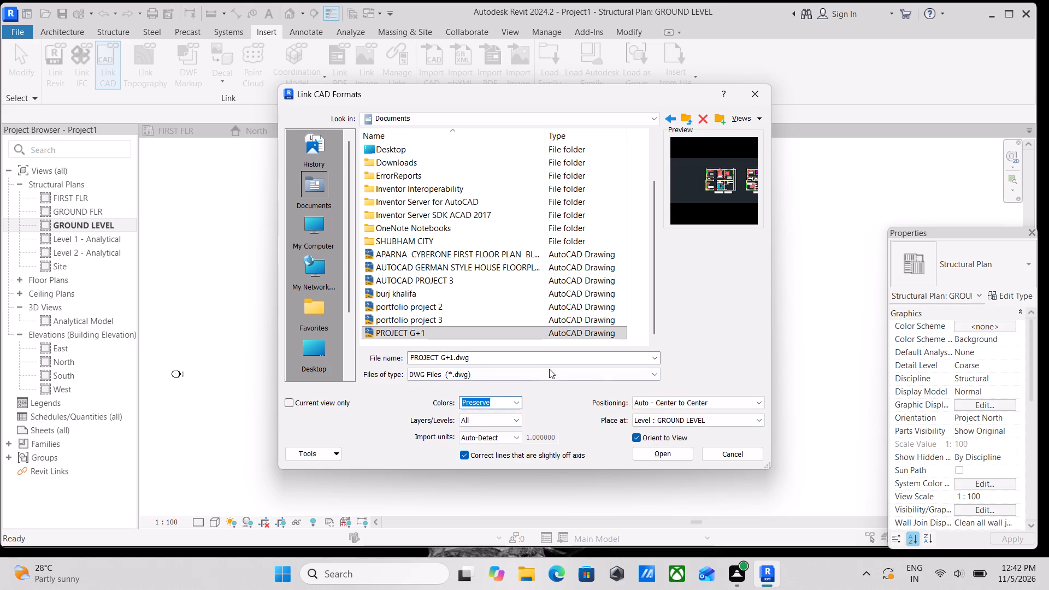
{"action": "left_click", "coordinate": [686, 418]}
{"action": "left_click", "coordinate": [686, 418]}
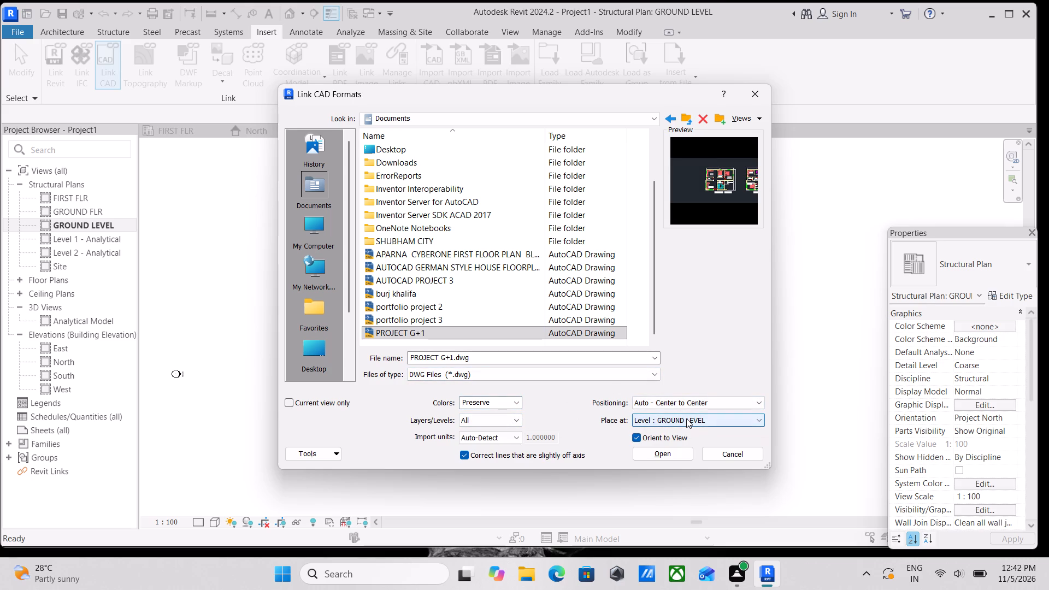
{"action": "scroll", "coordinate": [588, 429], "scroll_direction": "down", "scroll_amount": 1}
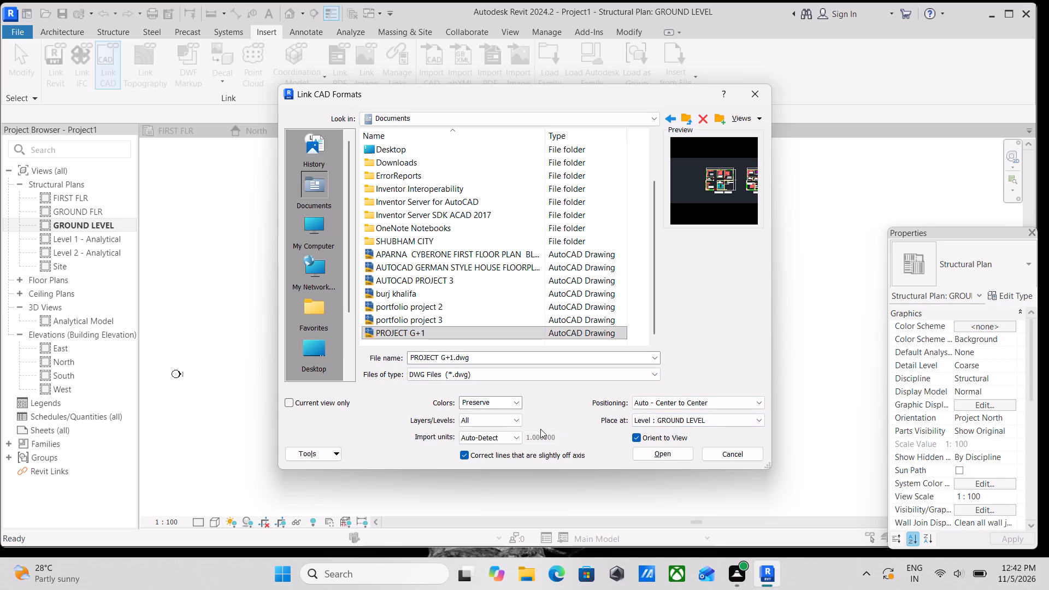
{"action": "scroll", "coordinate": [543, 429], "scroll_direction": "down", "scroll_amount": 1}
{"action": "left_click", "coordinate": [511, 416]}
{"action": "left_click", "coordinate": [511, 416]}
{"action": "left_click", "coordinate": [511, 416]}
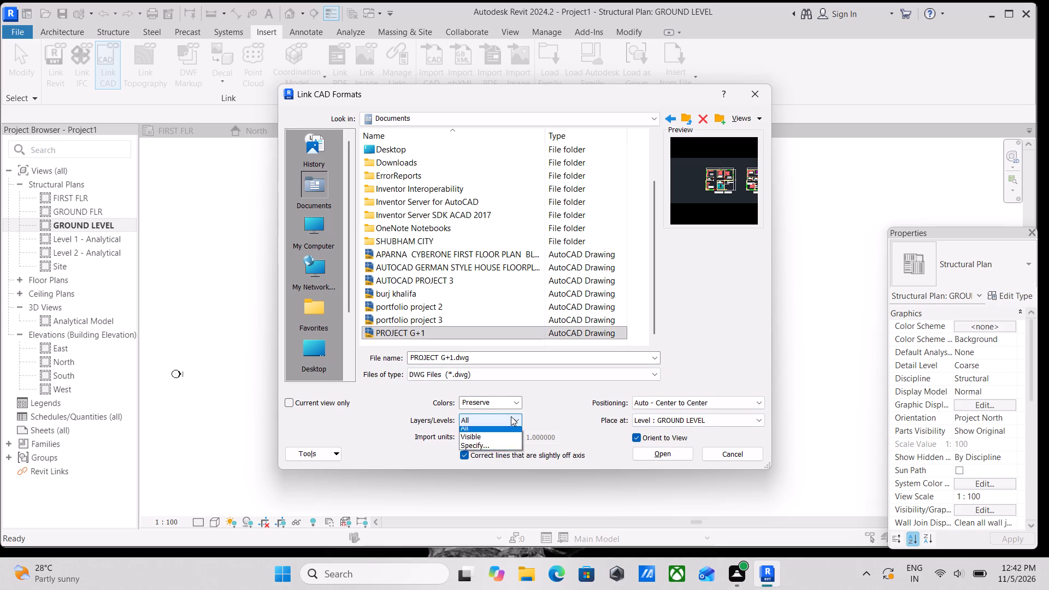
{"action": "left_click", "coordinate": [511, 416]}
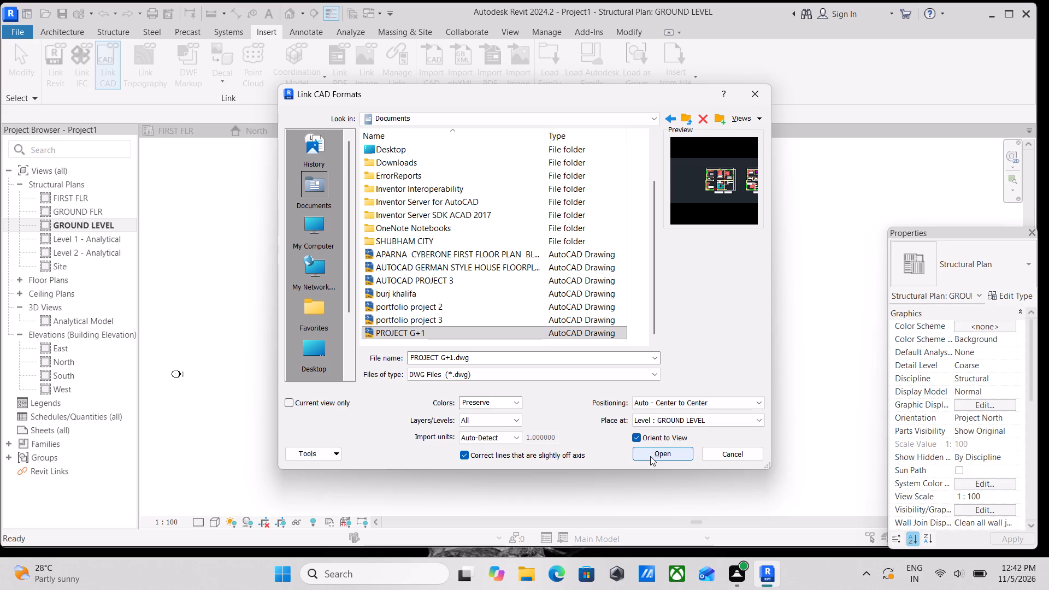
{"action": "left_click", "coordinate": [650, 456]}
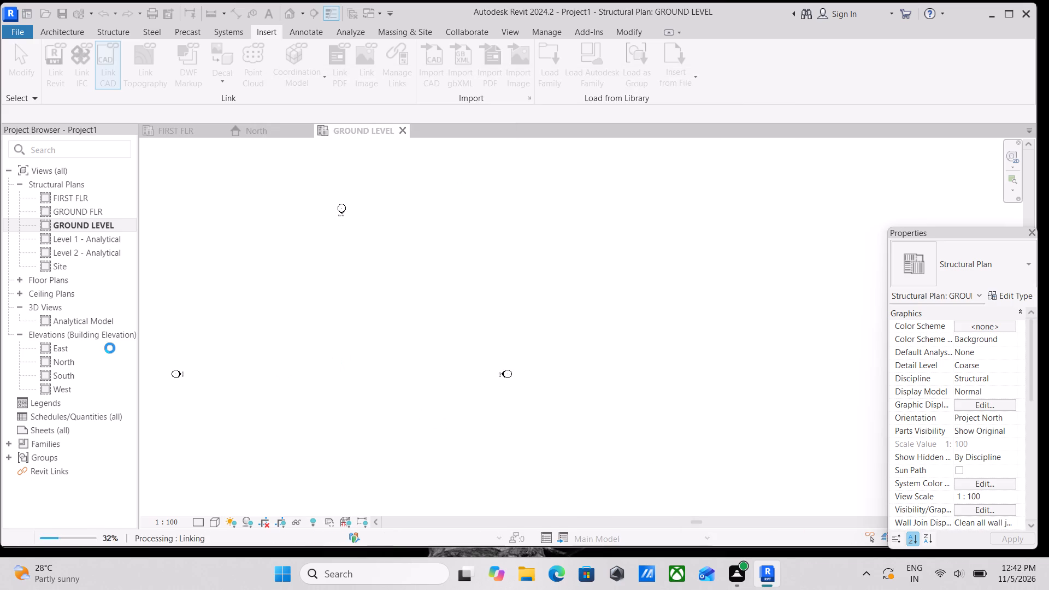
Pin the linked PROJECT G+1 drawing in place in the GROUND LEVEL plan.
{"action": "scroll", "coordinate": [275, 382], "scroll_direction": "down", "scroll_amount": 1}
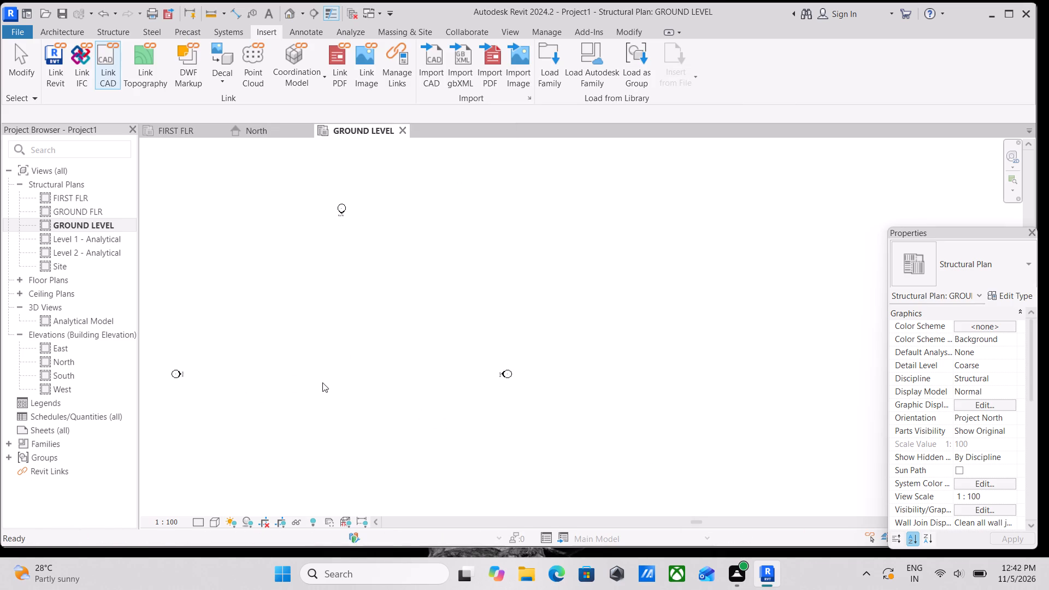
{"action": "scroll", "coordinate": [328, 381], "scroll_direction": "down", "scroll_amount": 1}
{"action": "middle_click_drag", "start_coordinate": [356, 385], "coordinate": [546, 404]}
{"action": "scroll", "coordinate": [486, 380], "scroll_direction": "up", "scroll_amount": 3}
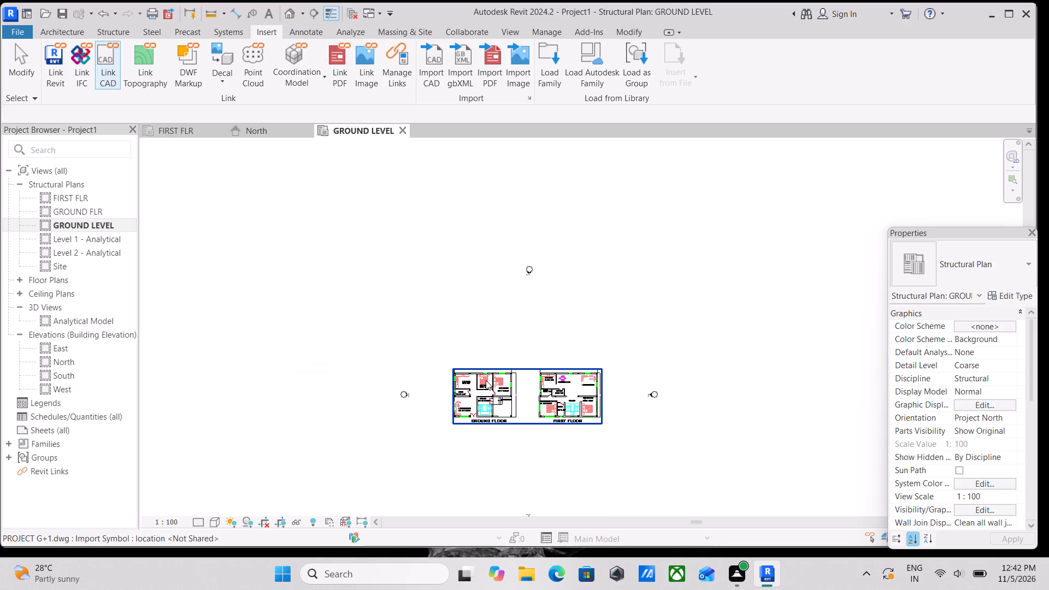
{"action": "scroll", "coordinate": [486, 380], "scroll_direction": "up", "scroll_amount": 8}
{"action": "scroll", "coordinate": [347, 359], "scroll_direction": "up", "scroll_amount": 3}
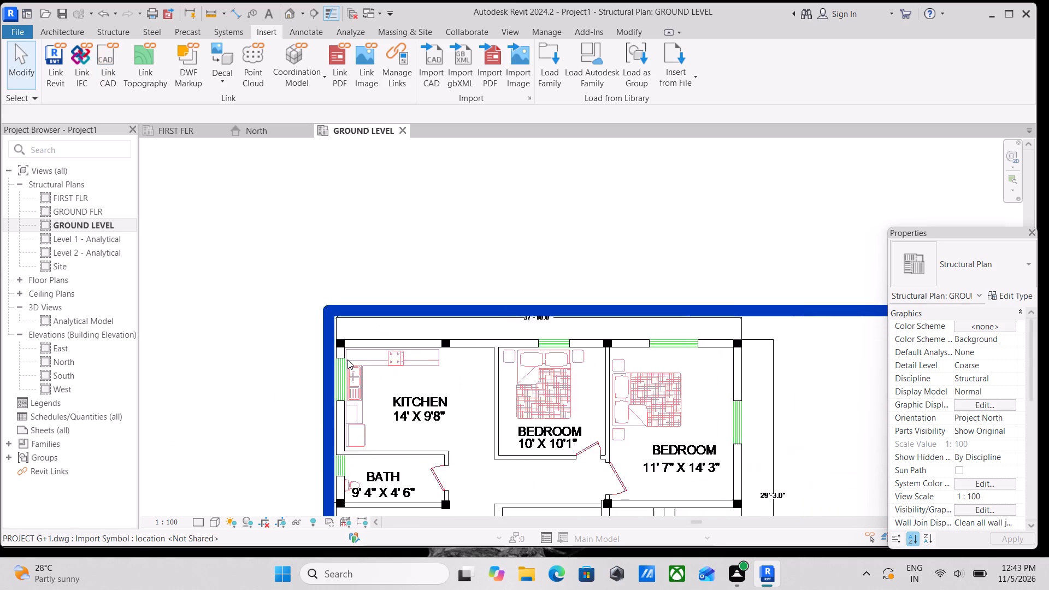
{"action": "scroll", "coordinate": [347, 359], "scroll_direction": "down", "scroll_amount": 6}
{"action": "middle_click_drag", "start_coordinate": [350, 358], "coordinate": [291, 358]}
{"action": "left_click", "coordinate": [465, 334]}
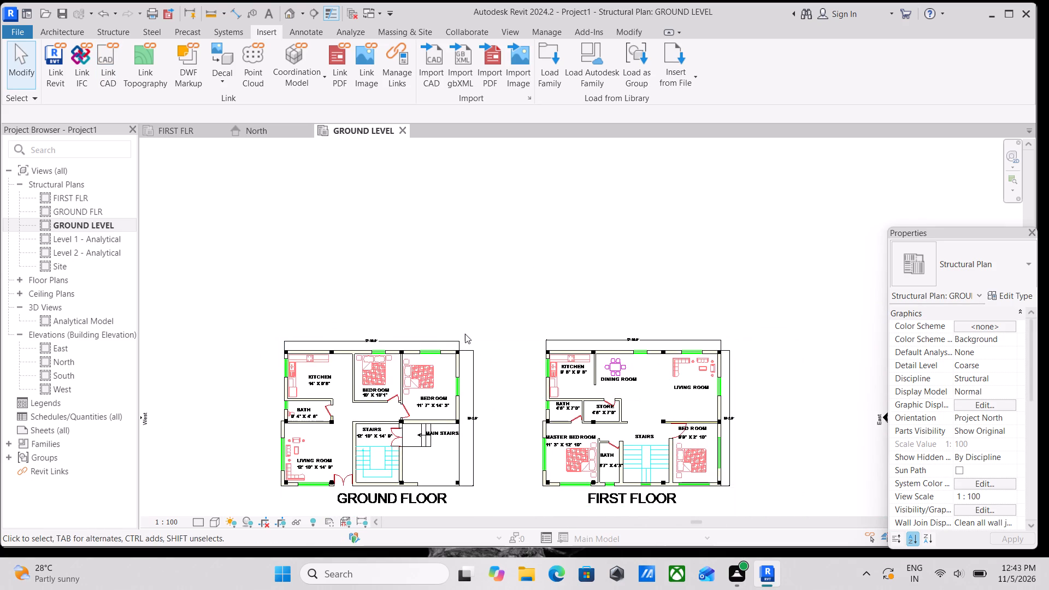
{"action": "scroll", "coordinate": [476, 359], "scroll_direction": "down", "scroll_amount": 1}
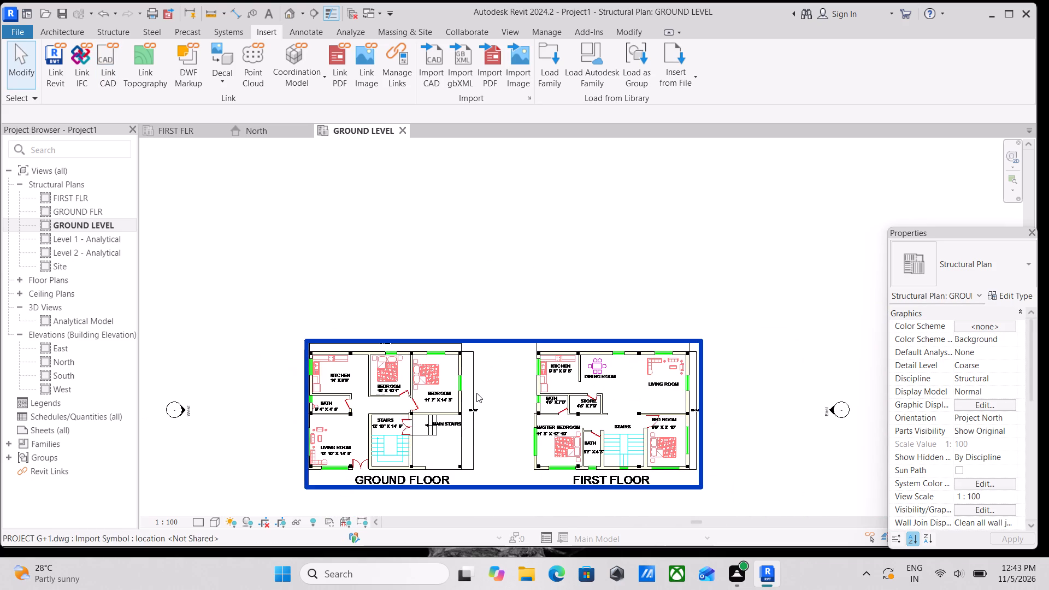
{"action": "left_click", "coordinate": [476, 393]}
{"action": "type", "text": "PN"}
{"action": "scroll", "coordinate": [405, 404], "scroll_direction": "up", "scroll_amount": 3}
{"action": "key", "text": "Escape"}
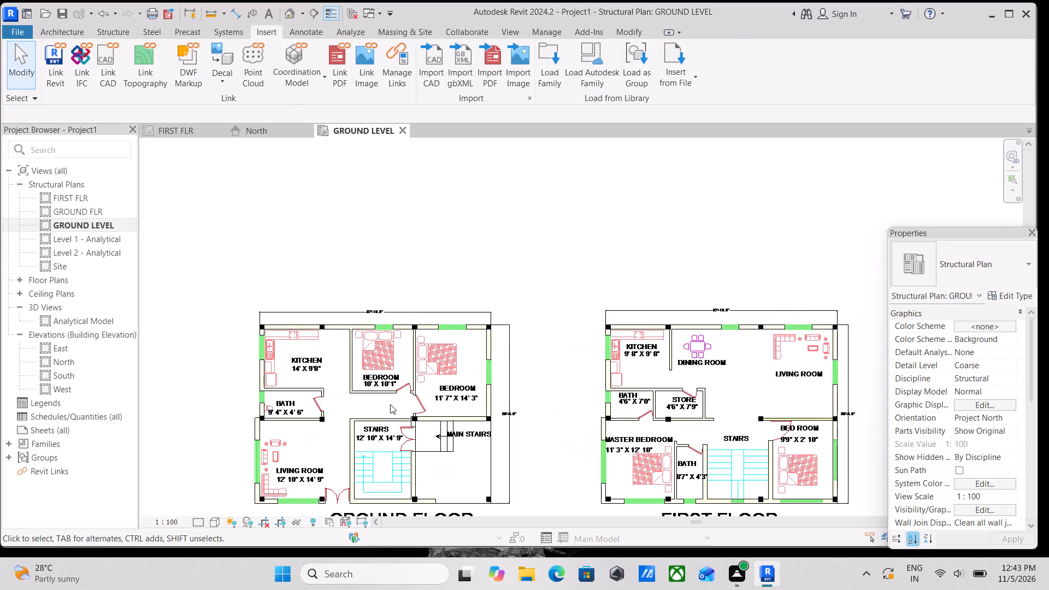
Examine the ground floor and first floor layouts in the linked drawing.
{"action": "scroll", "coordinate": [390, 404], "scroll_direction": "up", "scroll_amount": 1}
{"action": "middle_click_drag", "start_coordinate": [390, 404], "coordinate": [467, 412]}
{"action": "scroll", "coordinate": [371, 376], "scroll_direction": "down", "scroll_amount": 1}
{"action": "middle_click_drag", "start_coordinate": [371, 376], "coordinate": [403, 402]}
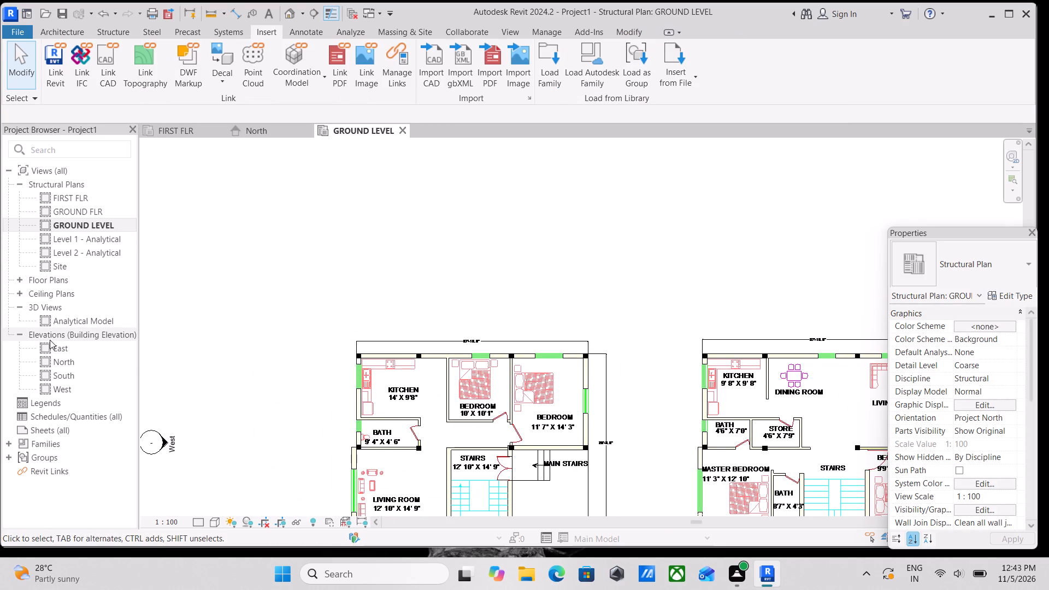
{"action": "scroll", "coordinate": [218, 310], "scroll_direction": "down", "scroll_amount": 2}
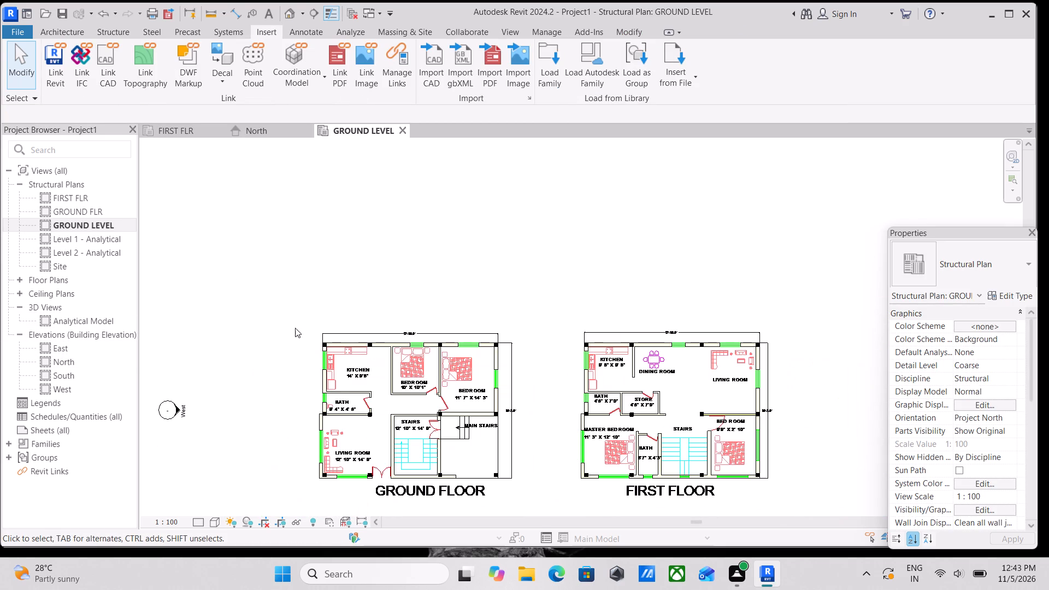
{"action": "scroll", "coordinate": [329, 345], "scroll_direction": "down", "scroll_amount": 3}
{"action": "scroll", "coordinate": [350, 374], "scroll_direction": "up", "scroll_amount": 5}
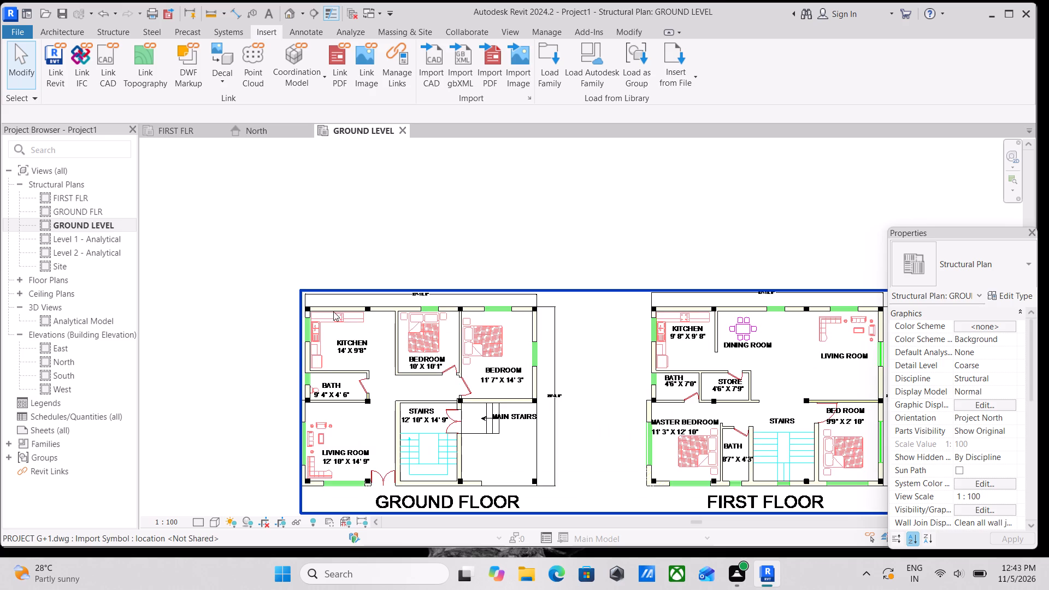
{"action": "left_click", "coordinate": [333, 311]}
{"action": "key", "text": "Escape"}
{"action": "scroll", "coordinate": [341, 346], "scroll_direction": "up", "scroll_amount": 3}
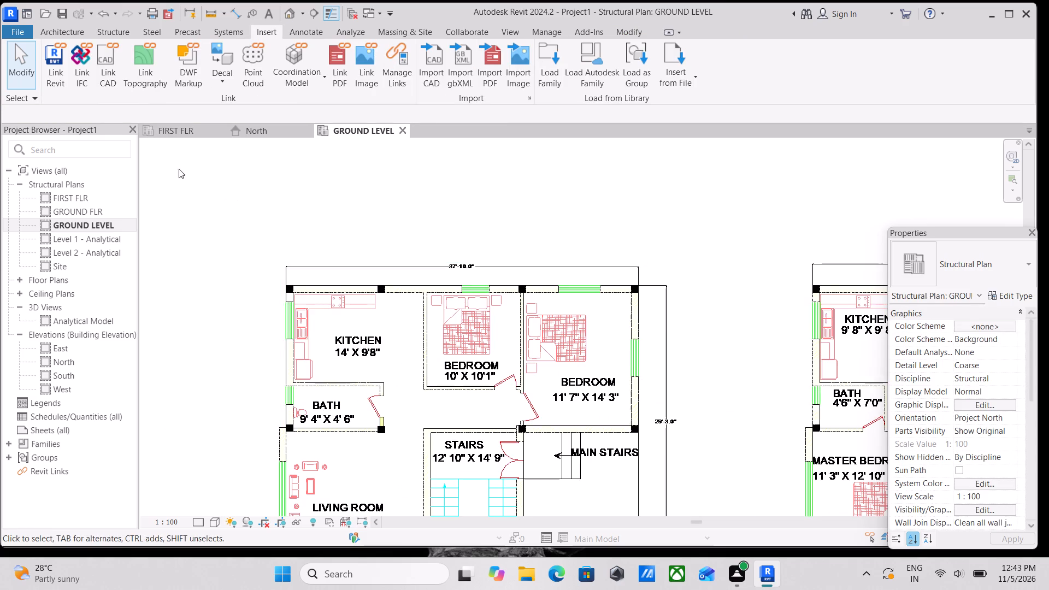
{"action": "scroll", "coordinate": [148, 288], "scroll_direction": "down", "scroll_amount": 2}
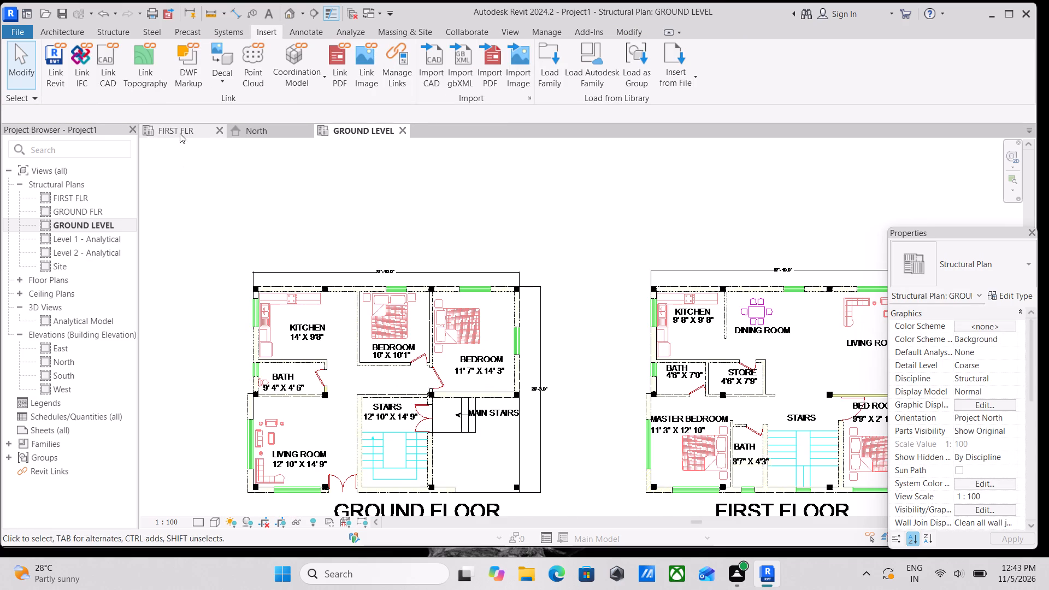
Open the default 3D view and inspect the linked drawing's placement relative to the levels.
{"action": "left_click", "coordinate": [286, 13]}
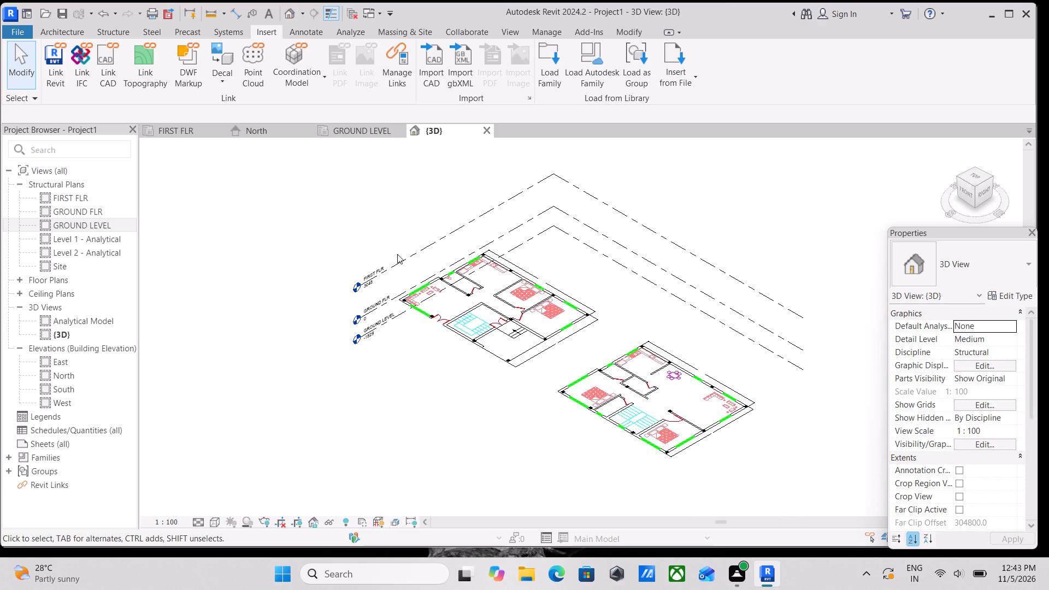
{"action": "scroll", "coordinate": [437, 306], "scroll_direction": "up", "scroll_amount": 8}
{"action": "scroll", "coordinate": [475, 328], "scroll_direction": "up", "scroll_amount": 2}
{"action": "scroll", "coordinate": [475, 328], "scroll_direction": "down", "scroll_amount": 4}
{"action": "middle_click_drag", "start_coordinate": [475, 312], "coordinate": [478, 326], "text": "shift"}
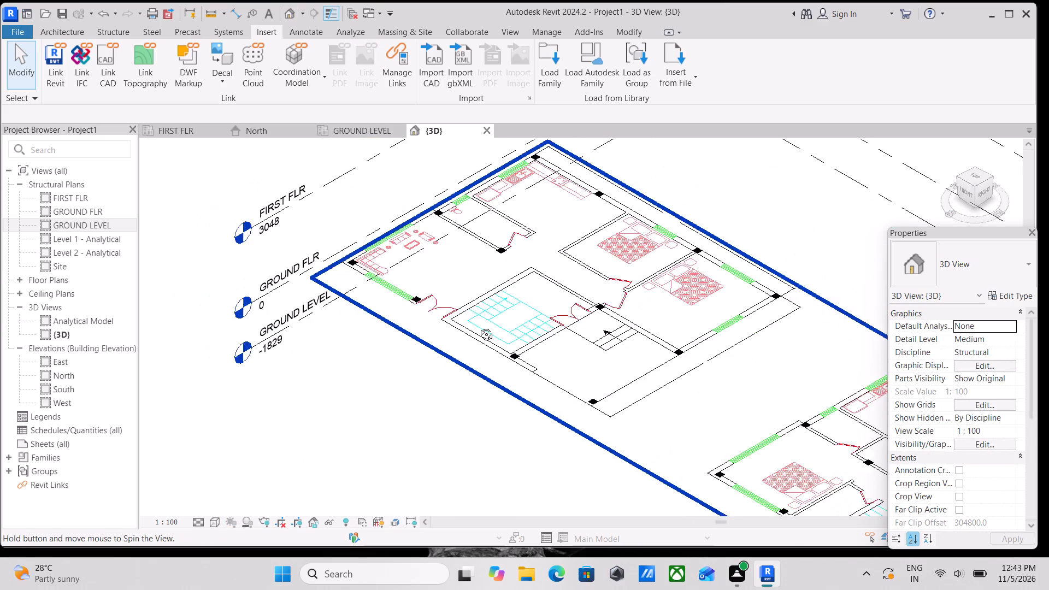
{"action": "middle_click_drag", "start_coordinate": [478, 326], "coordinate": [494, 372], "text": "shift"}
{"action": "middle_click_drag", "start_coordinate": [478, 340], "coordinate": [531, 411], "text": "shift"}
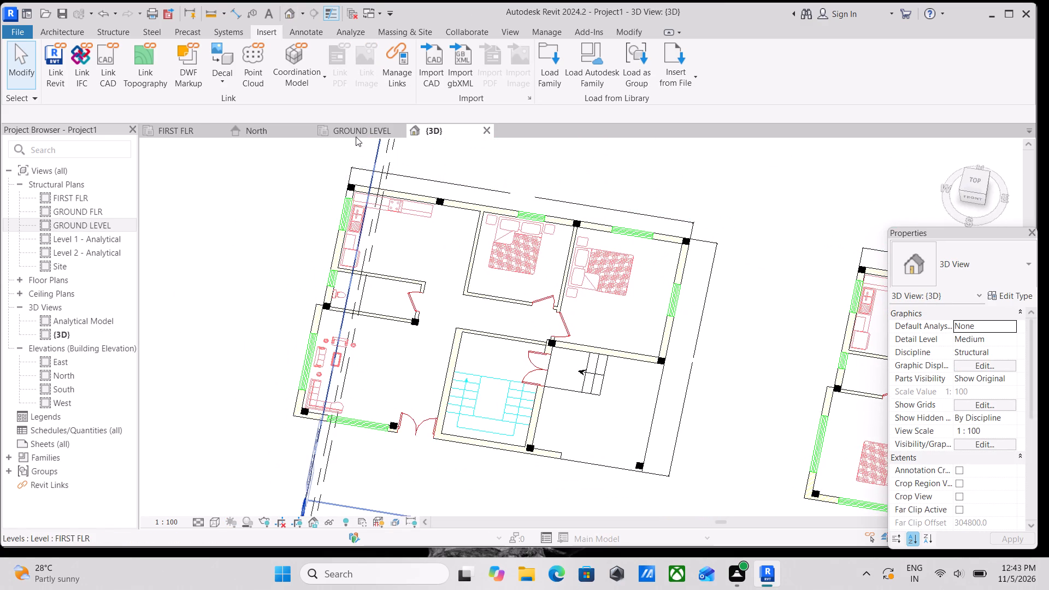
Return to the GROUND LEVEL structural plan at the ground floor kitchen's outer corner column.
{"action": "double_click", "coordinate": [332, 128]}
{"action": "scroll", "coordinate": [265, 309], "scroll_direction": "up", "scroll_amount": 7}
{"action": "middle_click_drag", "start_coordinate": [269, 269], "coordinate": [308, 337]}
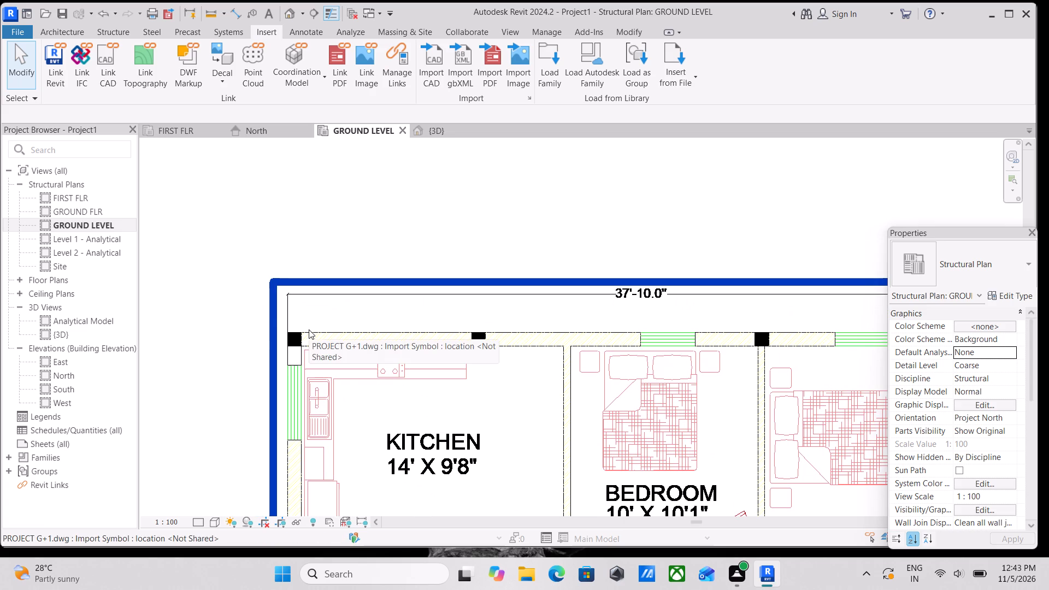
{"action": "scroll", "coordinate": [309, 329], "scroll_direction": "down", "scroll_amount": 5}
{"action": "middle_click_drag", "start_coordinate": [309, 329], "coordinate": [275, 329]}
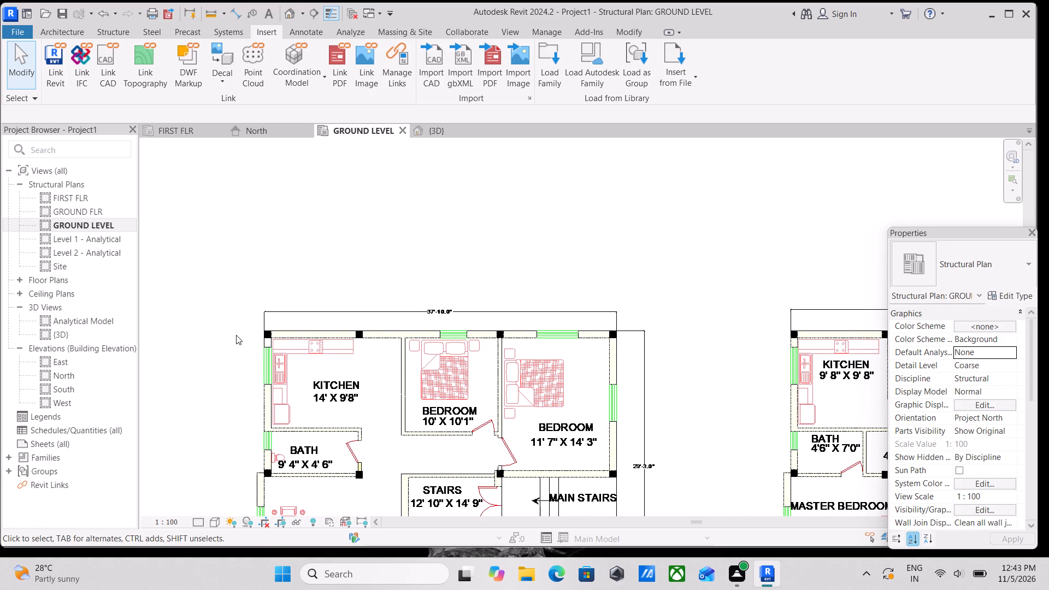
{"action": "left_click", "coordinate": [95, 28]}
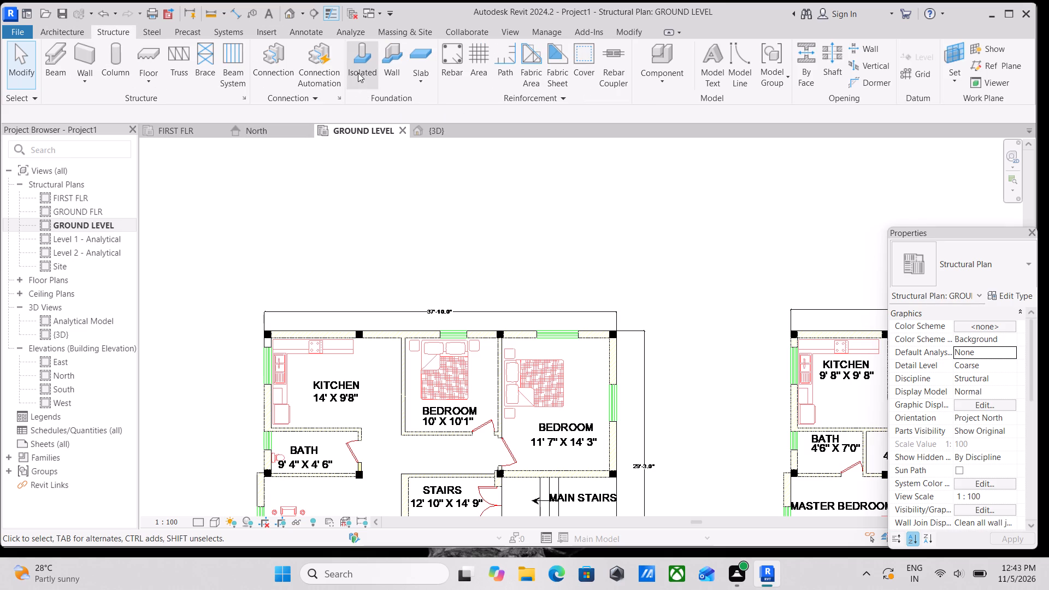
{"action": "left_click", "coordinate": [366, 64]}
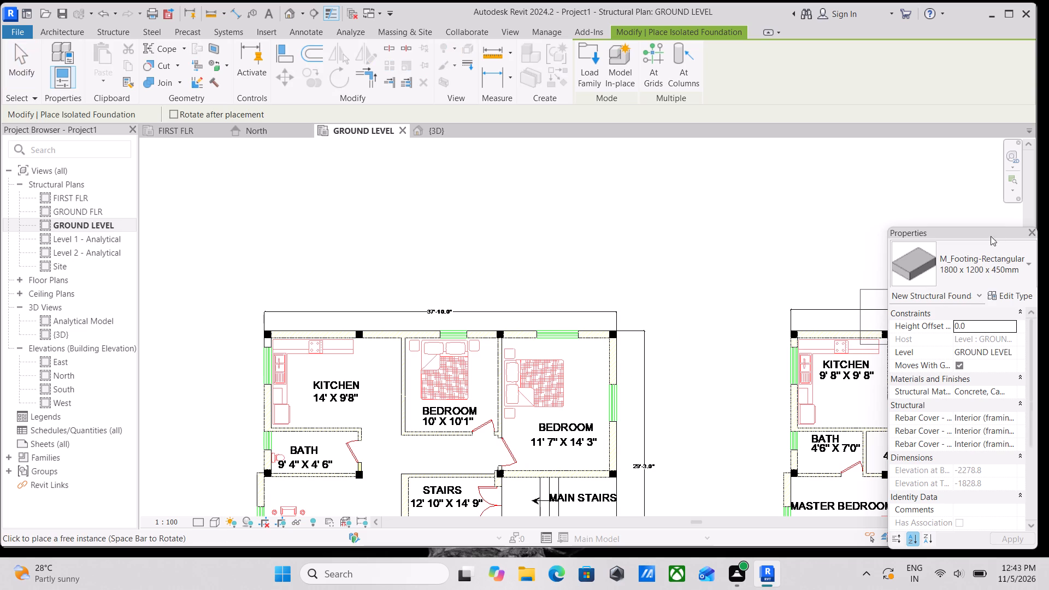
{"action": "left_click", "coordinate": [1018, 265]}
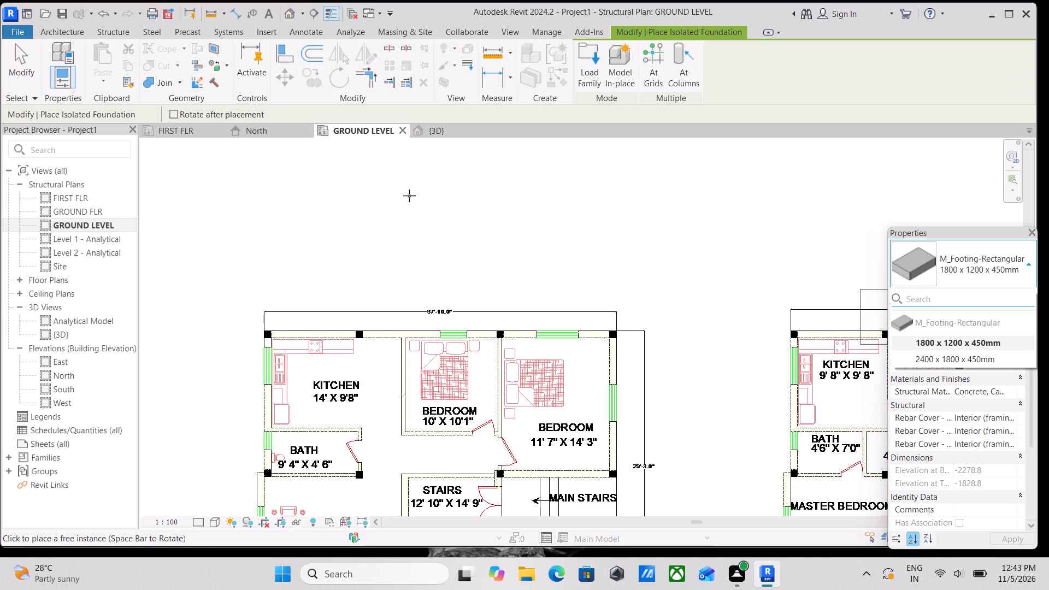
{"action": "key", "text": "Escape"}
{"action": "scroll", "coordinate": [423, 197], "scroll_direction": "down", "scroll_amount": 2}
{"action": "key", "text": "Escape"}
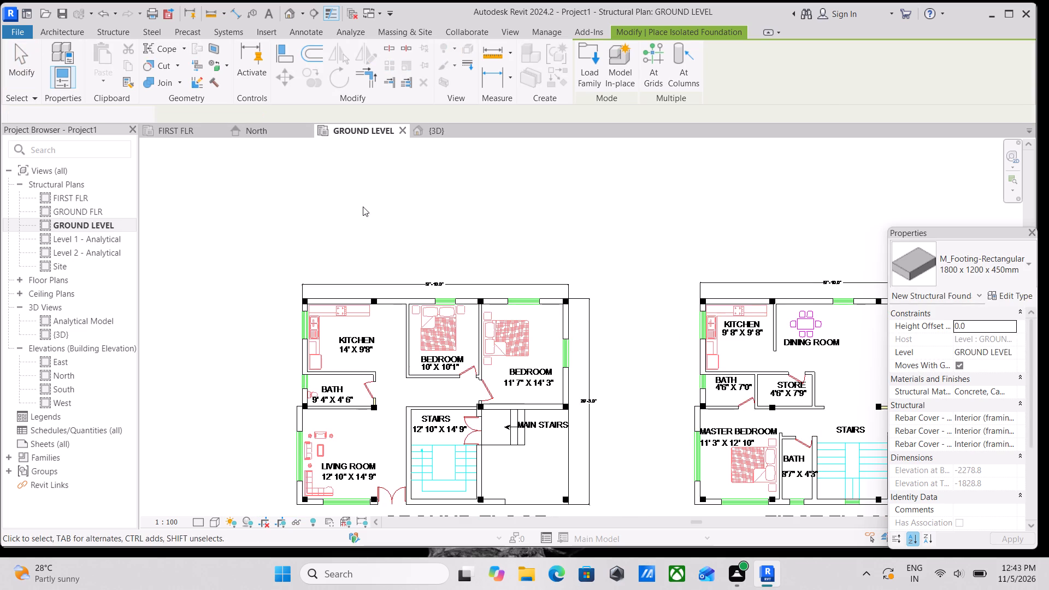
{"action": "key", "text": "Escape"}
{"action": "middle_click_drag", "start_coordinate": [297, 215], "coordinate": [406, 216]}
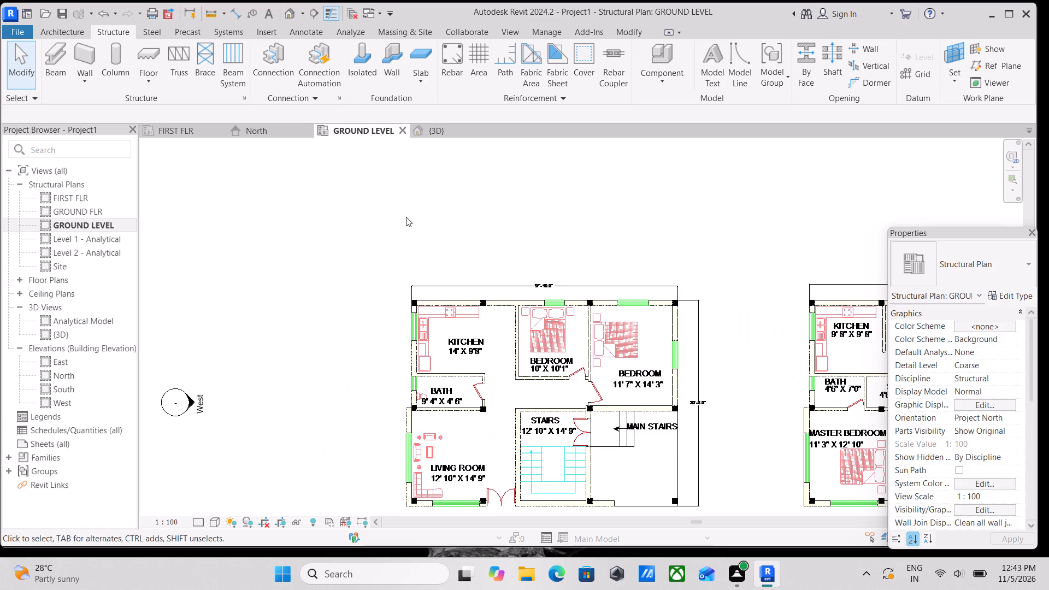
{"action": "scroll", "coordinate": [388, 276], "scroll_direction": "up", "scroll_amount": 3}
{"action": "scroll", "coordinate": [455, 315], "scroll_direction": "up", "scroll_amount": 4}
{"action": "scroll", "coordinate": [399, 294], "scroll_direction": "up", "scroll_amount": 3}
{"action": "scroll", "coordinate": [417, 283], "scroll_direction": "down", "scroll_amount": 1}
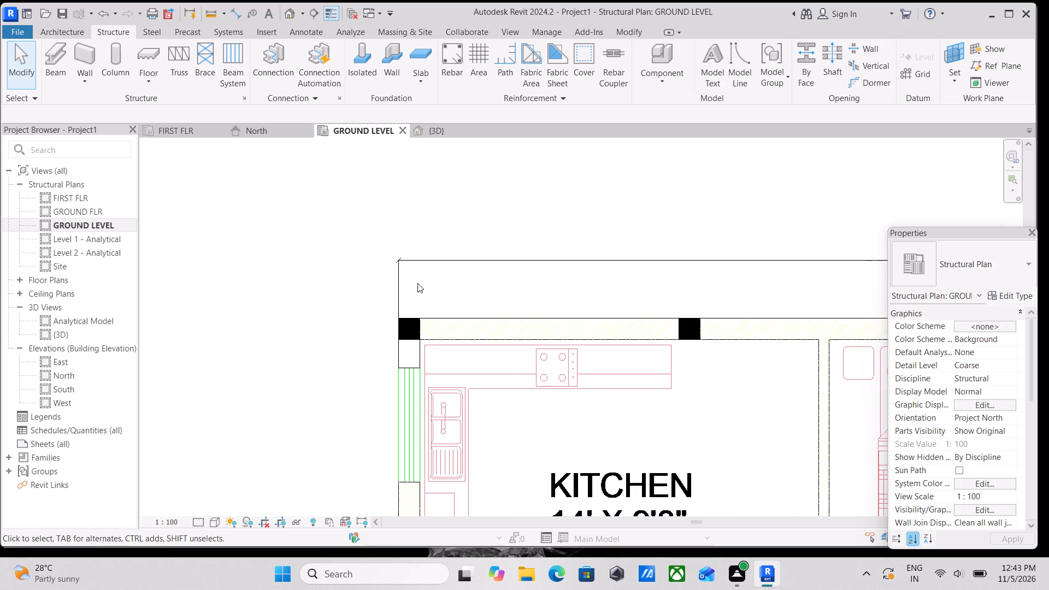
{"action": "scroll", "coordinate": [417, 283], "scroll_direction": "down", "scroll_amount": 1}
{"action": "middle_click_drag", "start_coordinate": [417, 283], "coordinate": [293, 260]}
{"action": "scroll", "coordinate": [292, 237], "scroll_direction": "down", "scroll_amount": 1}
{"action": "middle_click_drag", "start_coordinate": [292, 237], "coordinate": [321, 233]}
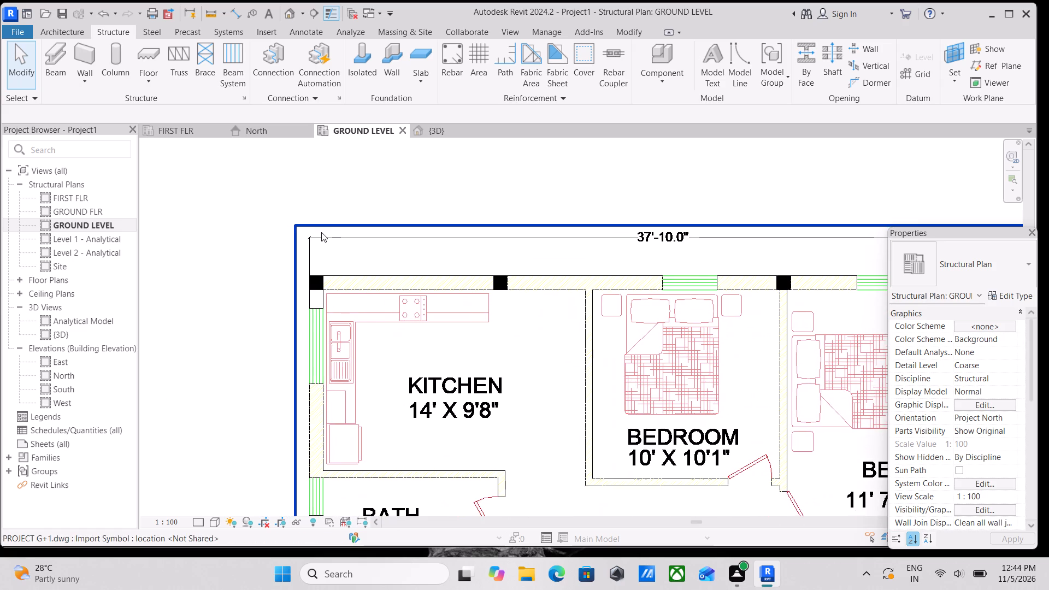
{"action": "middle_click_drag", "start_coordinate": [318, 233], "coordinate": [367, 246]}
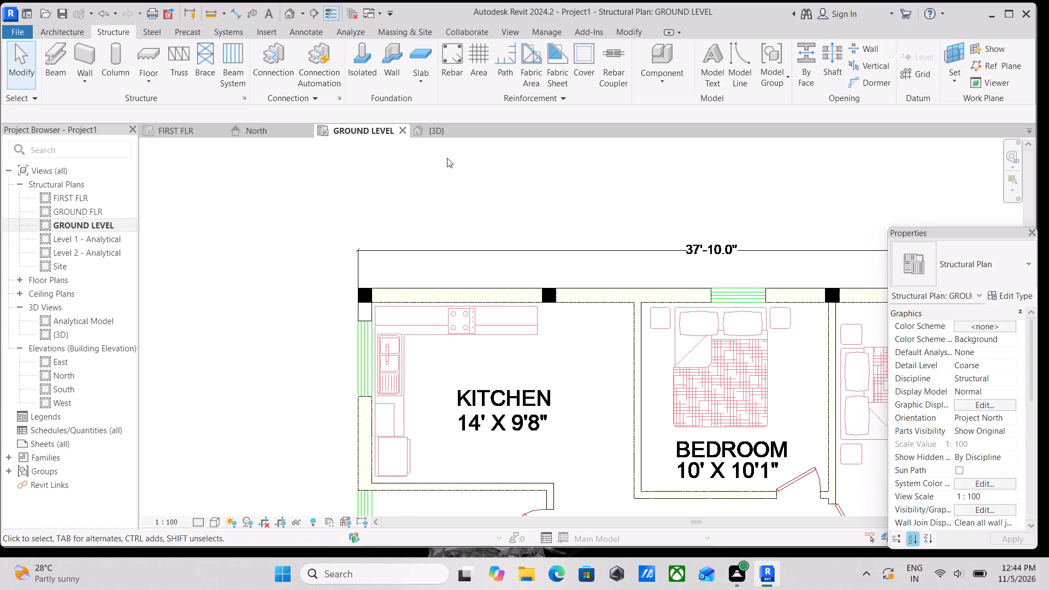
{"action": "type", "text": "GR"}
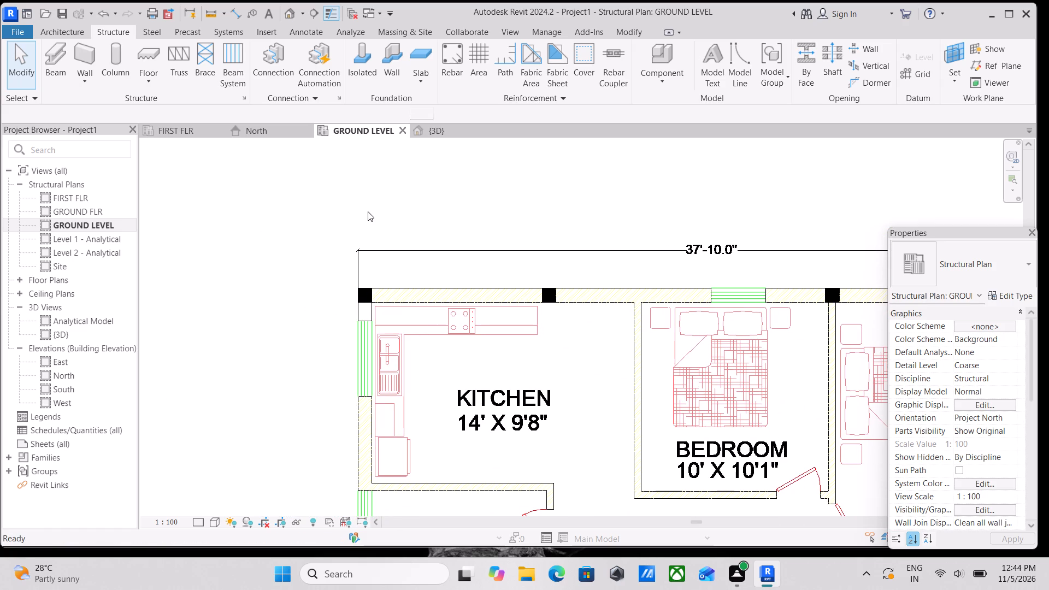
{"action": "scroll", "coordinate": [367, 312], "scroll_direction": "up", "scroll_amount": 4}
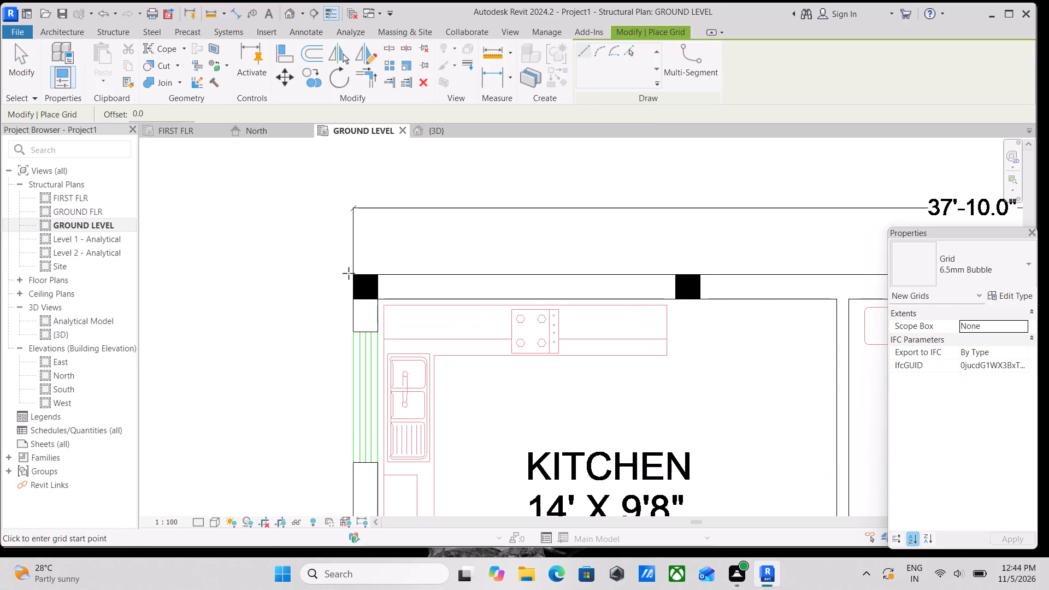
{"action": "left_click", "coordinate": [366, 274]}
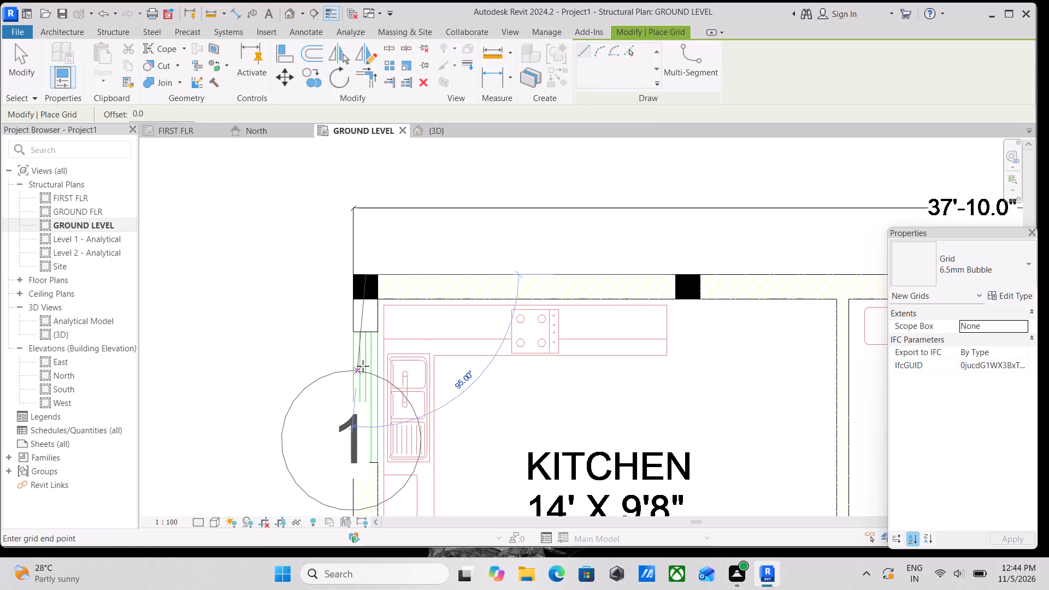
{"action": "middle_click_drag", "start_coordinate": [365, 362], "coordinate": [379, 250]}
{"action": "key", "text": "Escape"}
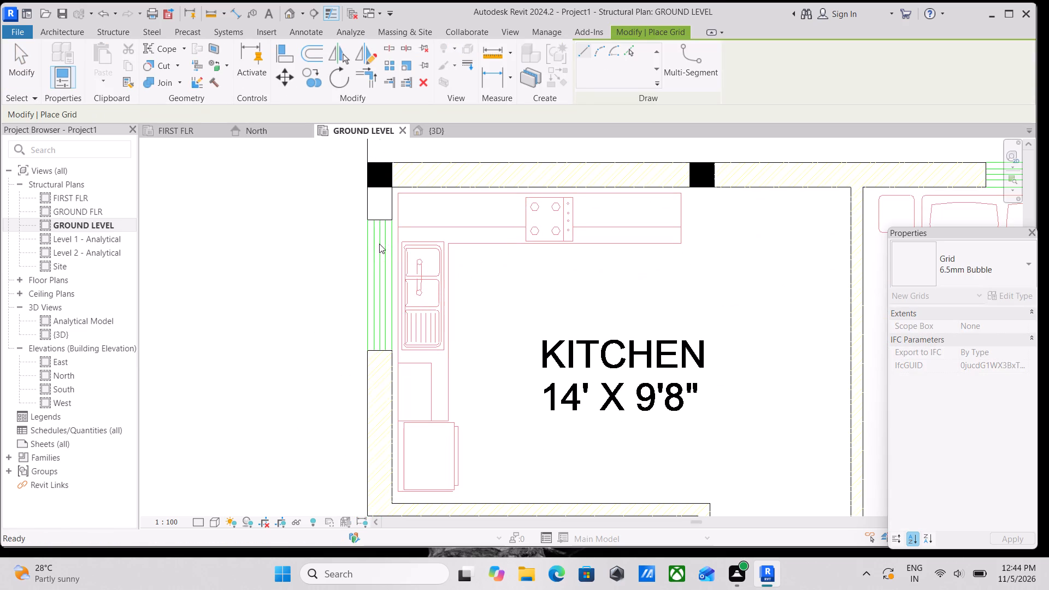
Draw a vertical grid line from the living room's outer corner column up through the kitchen's corner column, ending well above the ground floor plan.
{"action": "scroll", "coordinate": [379, 232], "scroll_direction": "down", "scroll_amount": 3}
{"action": "middle_click_drag", "start_coordinate": [376, 241], "coordinate": [367, 323]}
{"action": "scroll", "coordinate": [368, 310], "scroll_direction": "down", "scroll_amount": 3}
{"action": "middle_click_drag", "start_coordinate": [368, 310], "coordinate": [378, 88]}
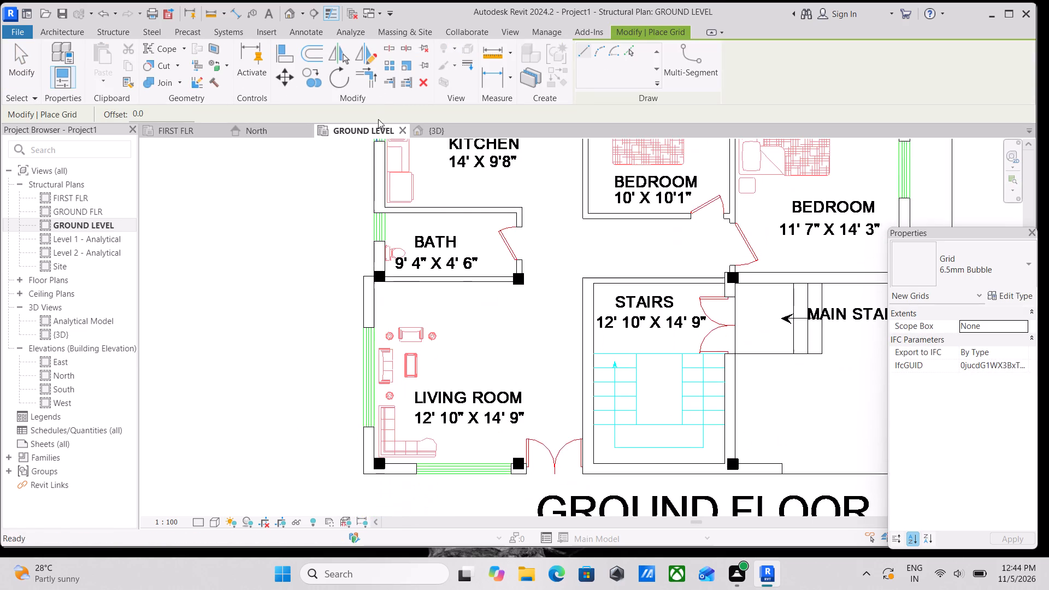
{"action": "middle_click_drag", "start_coordinate": [367, 345], "coordinate": [372, 245]}
{"action": "scroll", "coordinate": [383, 370], "scroll_direction": "up", "scroll_amount": 6}
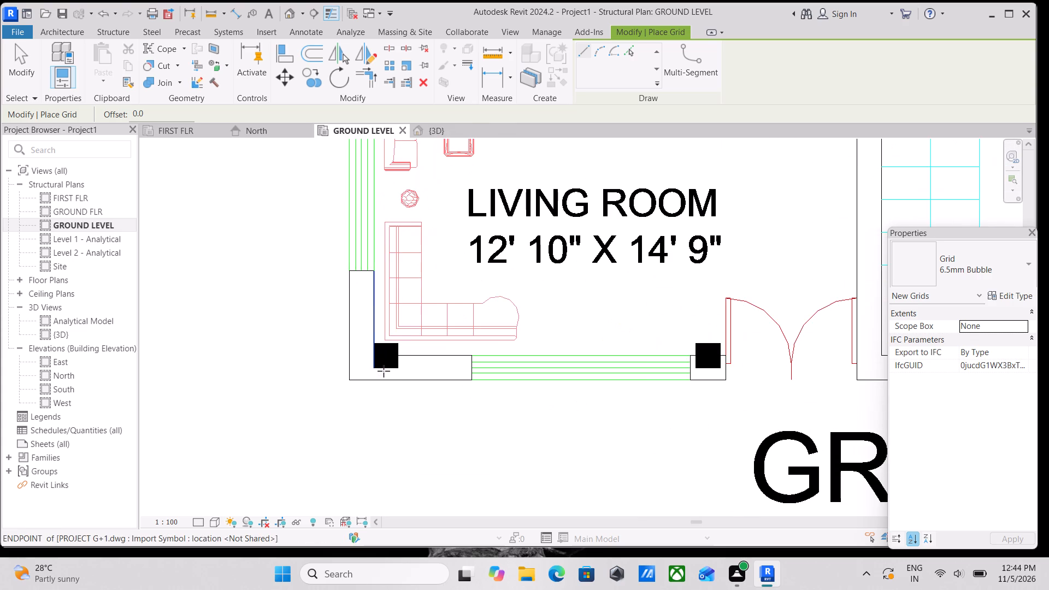
{"action": "left_click", "coordinate": [384, 370]}
{"action": "middle_click_drag", "start_coordinate": [377, 219], "coordinate": [417, 464]}
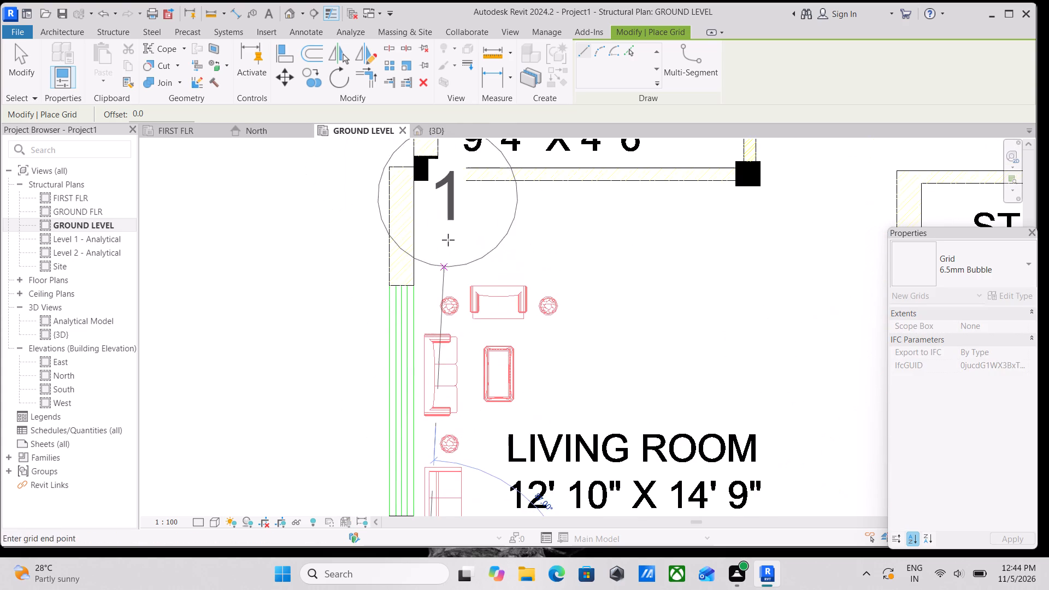
{"action": "middle_click_drag", "start_coordinate": [448, 239], "coordinate": [420, 421]}
{"action": "scroll", "coordinate": [393, 295], "scroll_direction": "down", "scroll_amount": 1}
{"action": "middle_click_drag", "start_coordinate": [394, 298], "coordinate": [396, 517]}
{"action": "middle_click_drag", "start_coordinate": [404, 277], "coordinate": [380, 504]}
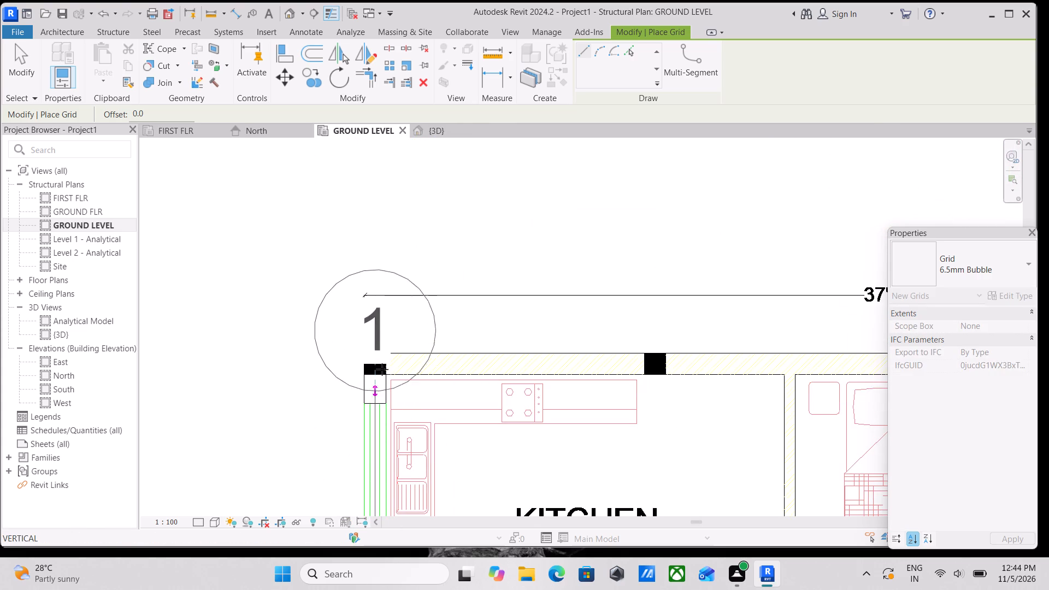
{"action": "scroll", "coordinate": [380, 328], "scroll_direction": "down", "scroll_amount": 1}
{"action": "middle_click_drag", "start_coordinate": [380, 328], "coordinate": [381, 536]}
{"action": "scroll", "coordinate": [373, 383], "scroll_direction": "down", "scroll_amount": 4}
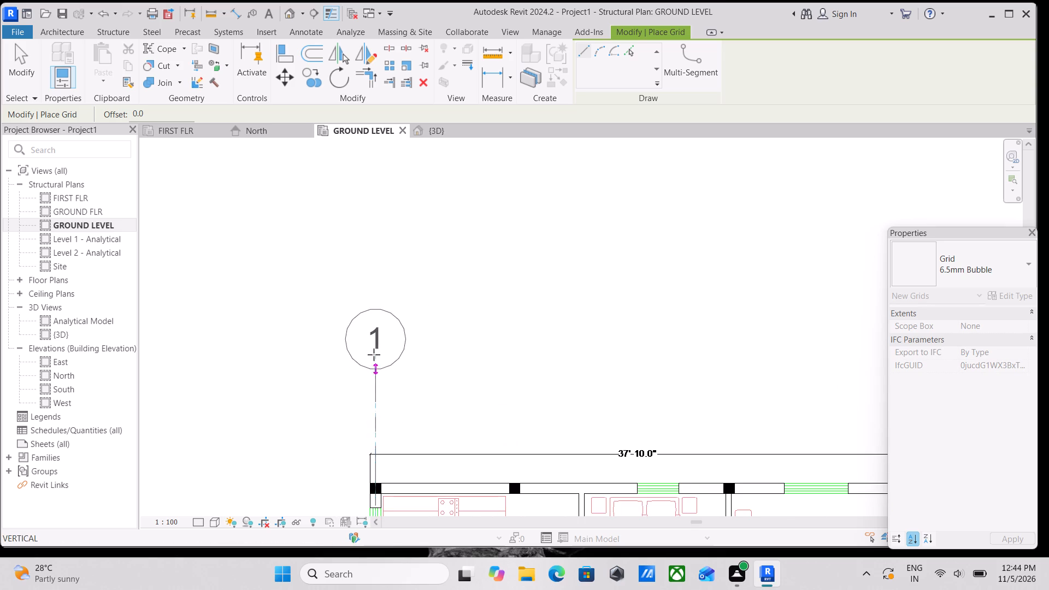
{"action": "scroll", "coordinate": [374, 337], "scroll_direction": "down", "scroll_amount": 2}
{"action": "left_click", "coordinate": [373, 325]}
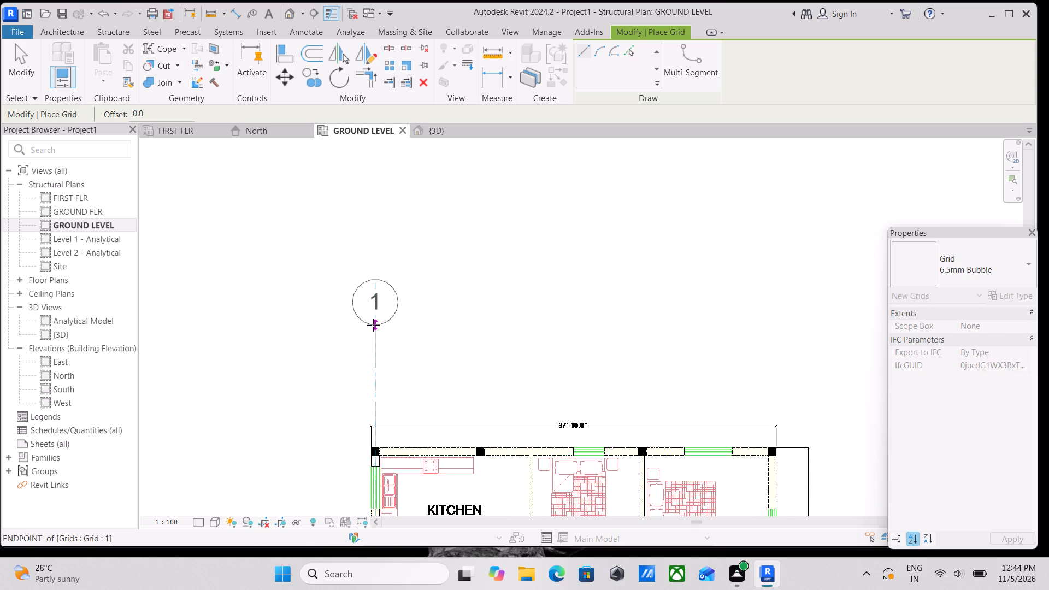
{"action": "key", "text": "Escape"}
{"action": "scroll", "coordinate": [390, 310], "scroll_direction": "down", "scroll_amount": 3}
{"action": "key", "text": "Escape"}
{"action": "scroll", "coordinate": [404, 303], "scroll_direction": "down", "scroll_amount": 2}
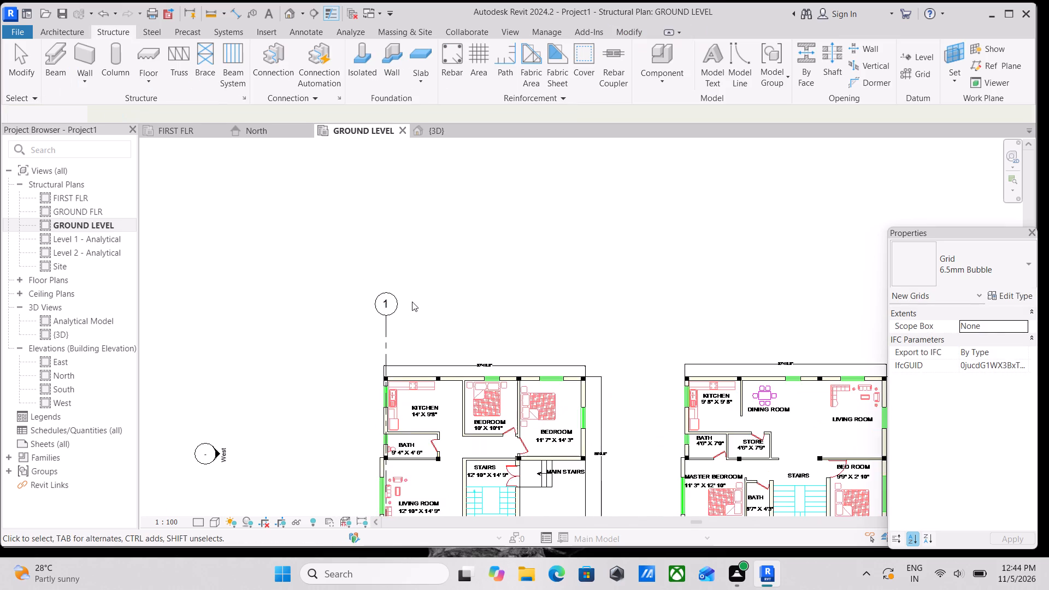
Draw a second vertical grid line upward from the next column along the kitchen's outer wall, aligning its head with grid 1.
{"action": "scroll", "coordinate": [459, 373], "scroll_direction": "up", "scroll_amount": 3}
{"action": "scroll", "coordinate": [374, 356], "scroll_direction": "up", "scroll_amount": 3}
{"action": "scroll", "coordinate": [344, 304], "scroll_direction": "up", "scroll_amount": 3}
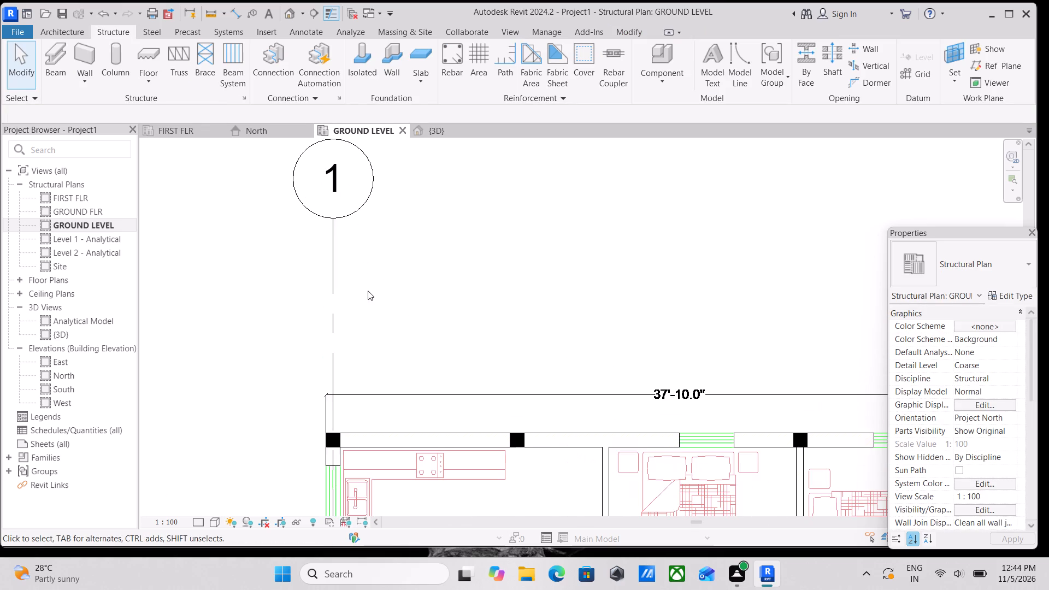
{"action": "middle_click_drag", "start_coordinate": [368, 291], "coordinate": [333, 303]}
{"action": "scroll", "coordinate": [358, 264], "scroll_direction": "down", "scroll_amount": 1}
{"action": "middle_click_drag", "start_coordinate": [358, 264], "coordinate": [311, 255]}
{"action": "scroll", "coordinate": [311, 253], "scroll_direction": "up", "scroll_amount": 1}
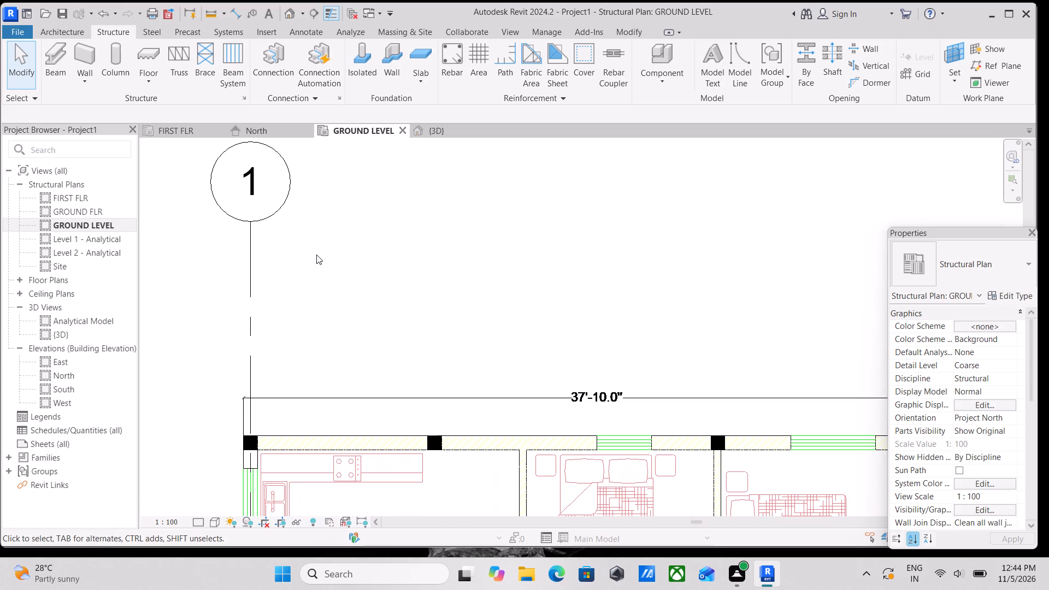
{"action": "type", "text": "GR"}
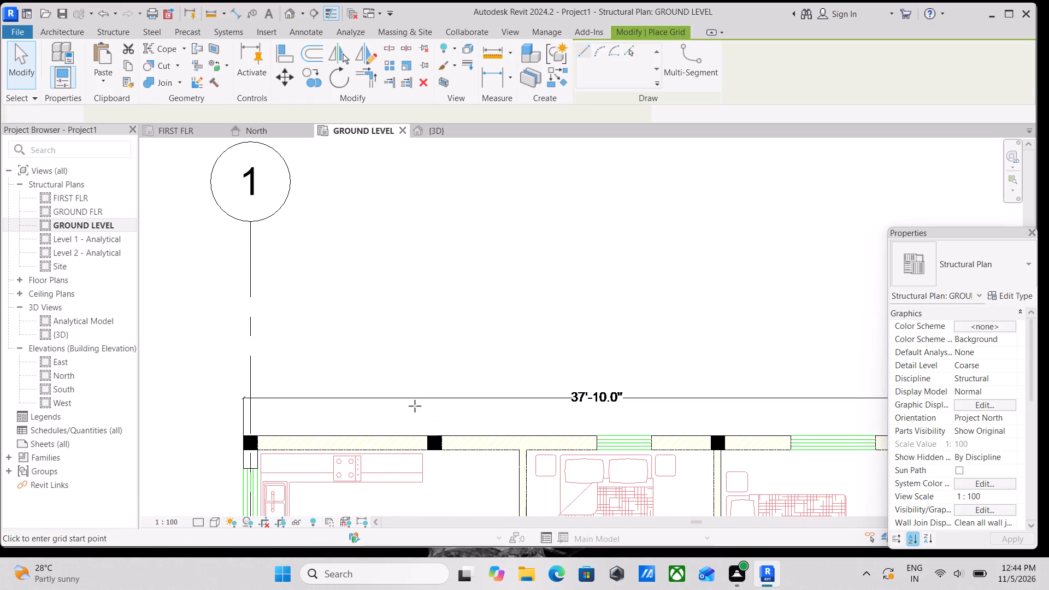
{"action": "scroll", "coordinate": [424, 441], "scroll_direction": "up", "scroll_amount": 5}
{"action": "left_click", "coordinate": [440, 430]}
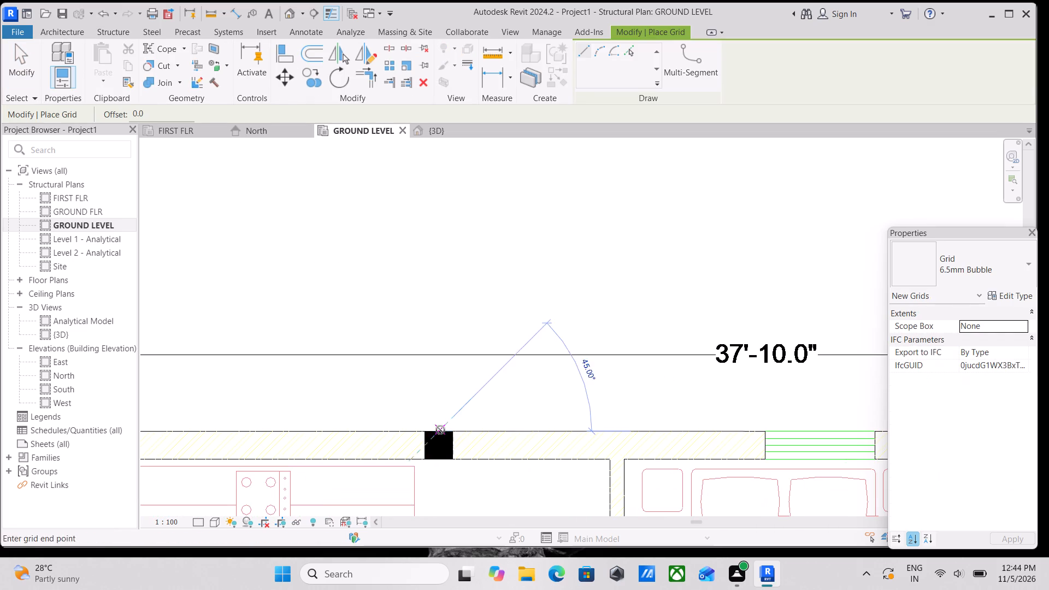
{"action": "middle_click_drag", "start_coordinate": [416, 205], "coordinate": [478, 364]}
{"action": "scroll", "coordinate": [501, 269], "scroll_direction": "down", "scroll_amount": 1}
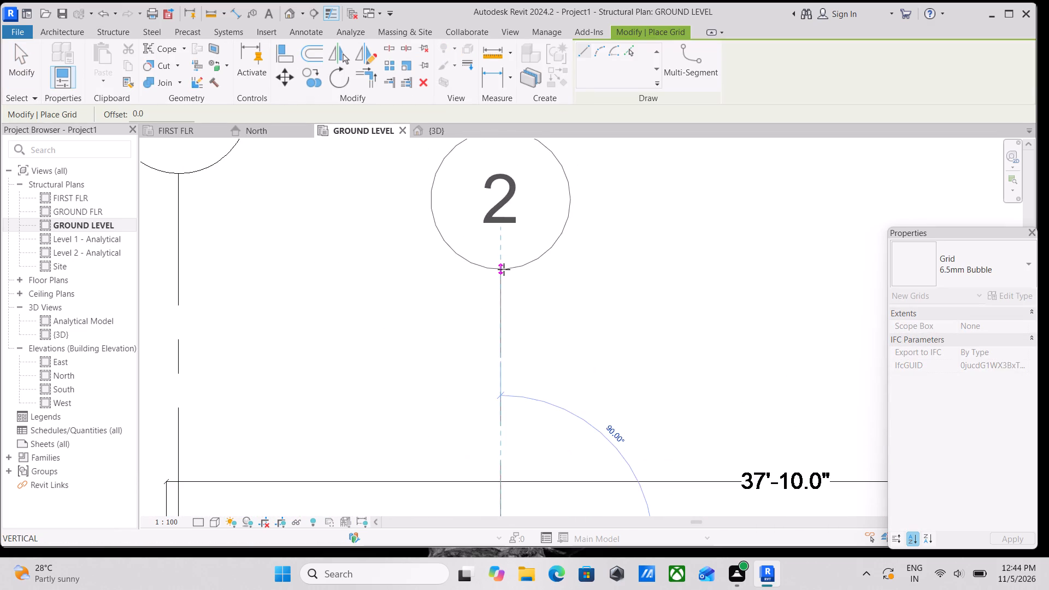
{"action": "scroll", "coordinate": [504, 269], "scroll_direction": "down", "scroll_amount": 3}
{"action": "middle_click_drag", "start_coordinate": [504, 249], "coordinate": [518, 376]}
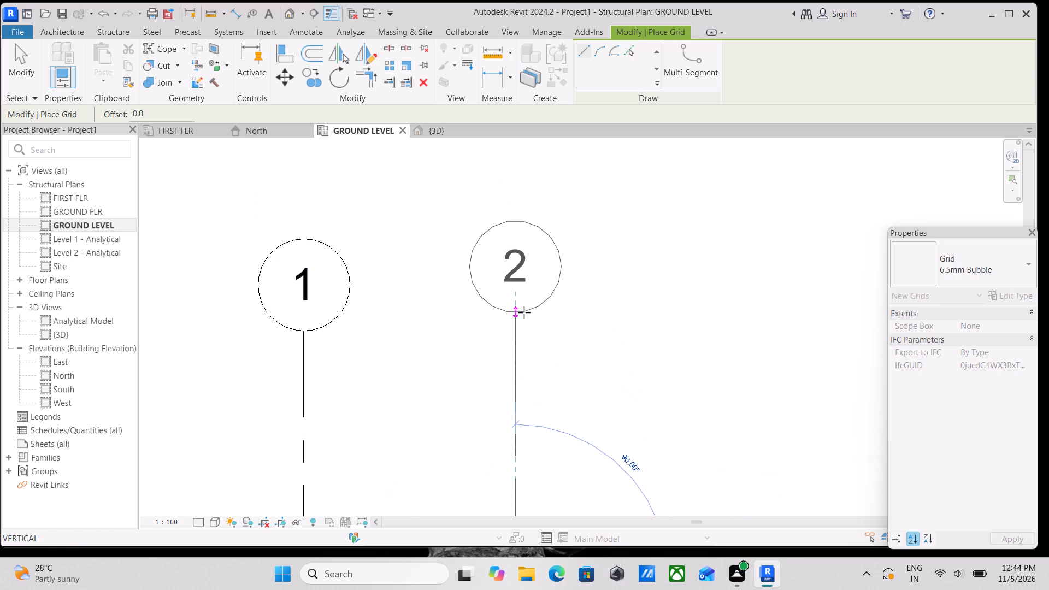
{"action": "left_click", "coordinate": [518, 332]}
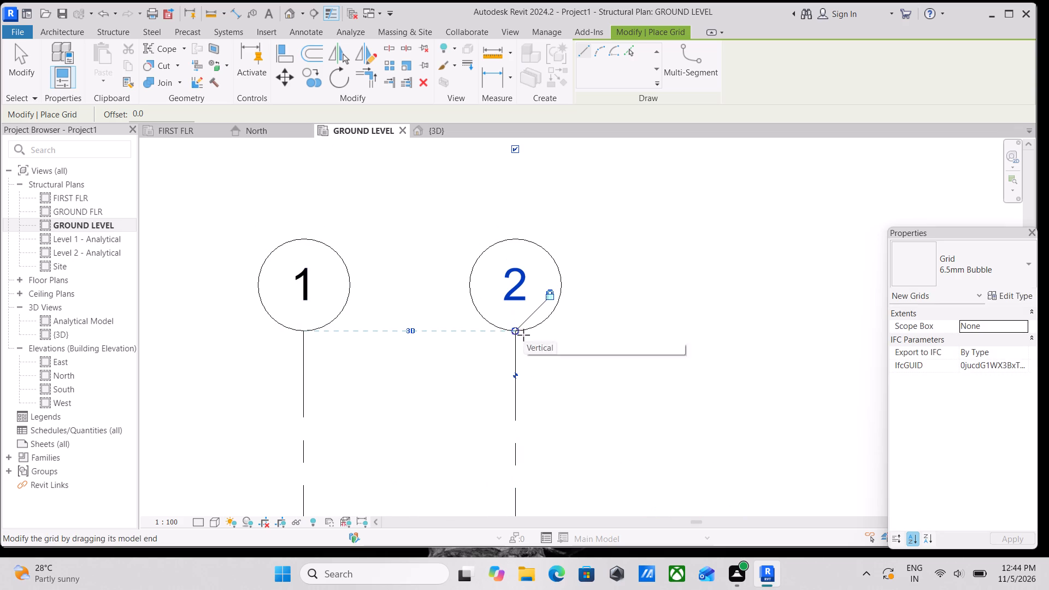
{"action": "key", "text": "Escape"}
{"action": "scroll", "coordinate": [533, 328], "scroll_direction": "down", "scroll_amount": 3}
{"action": "scroll", "coordinate": [534, 381], "scroll_direction": "down", "scroll_amount": 1}
{"action": "middle_click_drag", "start_coordinate": [534, 381], "coordinate": [528, 250]}
{"action": "key", "text": "Escape"}
{"action": "scroll", "coordinate": [522, 329], "scroll_direction": "up", "scroll_amount": 4}
{"action": "key", "text": "Escape"}
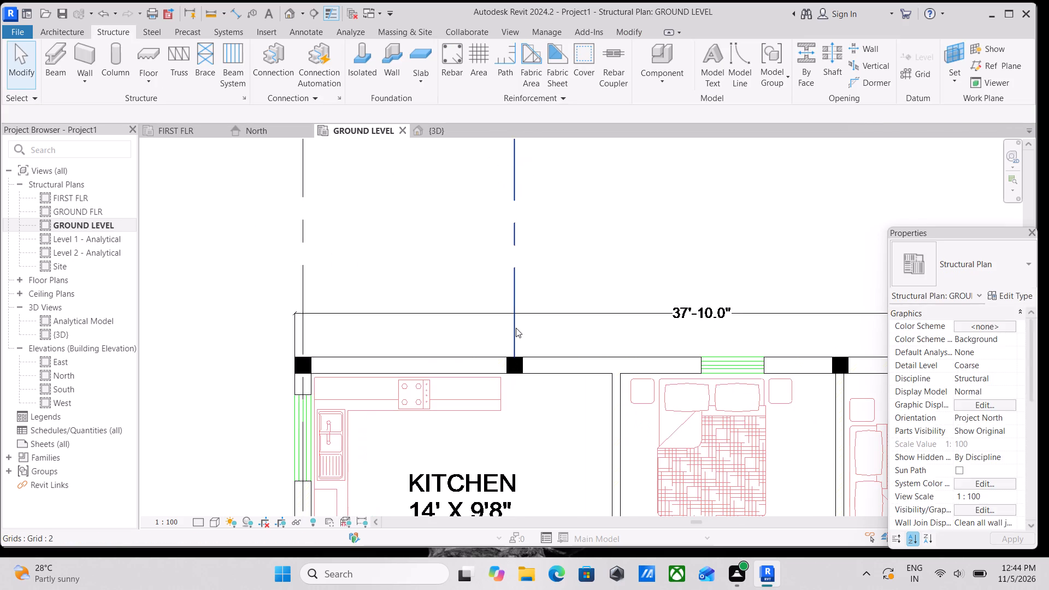
Extend the lower end of grid 2 down through the ground floor layout to below the living room.
{"action": "left_click", "coordinate": [516, 327]}
{"action": "scroll", "coordinate": [520, 327], "scroll_direction": "down", "scroll_amount": 10}
{"action": "middle_click_drag", "start_coordinate": [536, 344], "coordinate": [538, 311]}
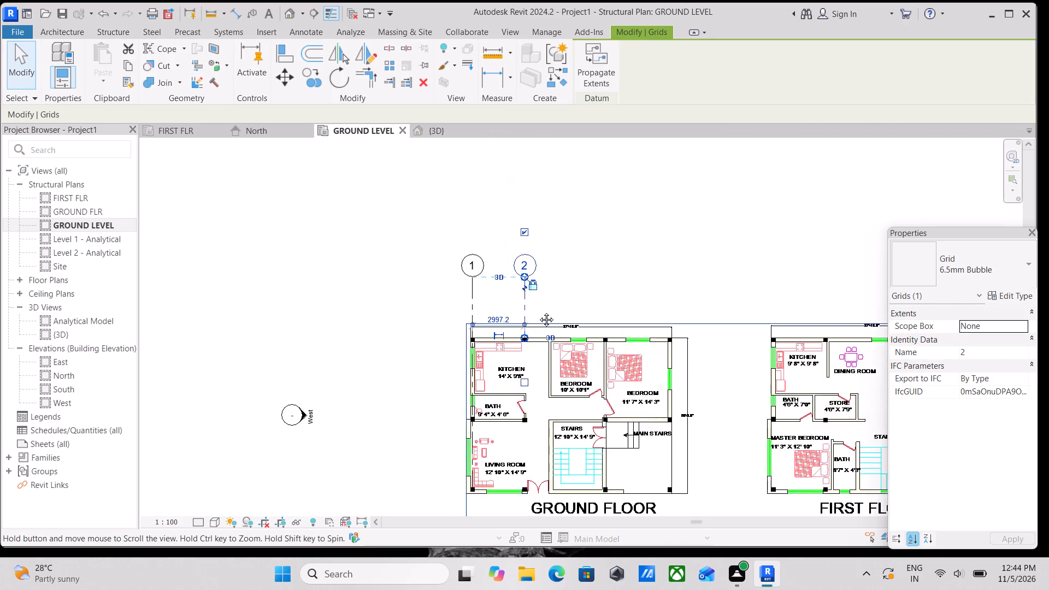
{"action": "middle_click_drag", "start_coordinate": [538, 311], "coordinate": [538, 253]}
{"action": "left_click_drag", "start_coordinate": [527, 246], "coordinate": [527, 291]}
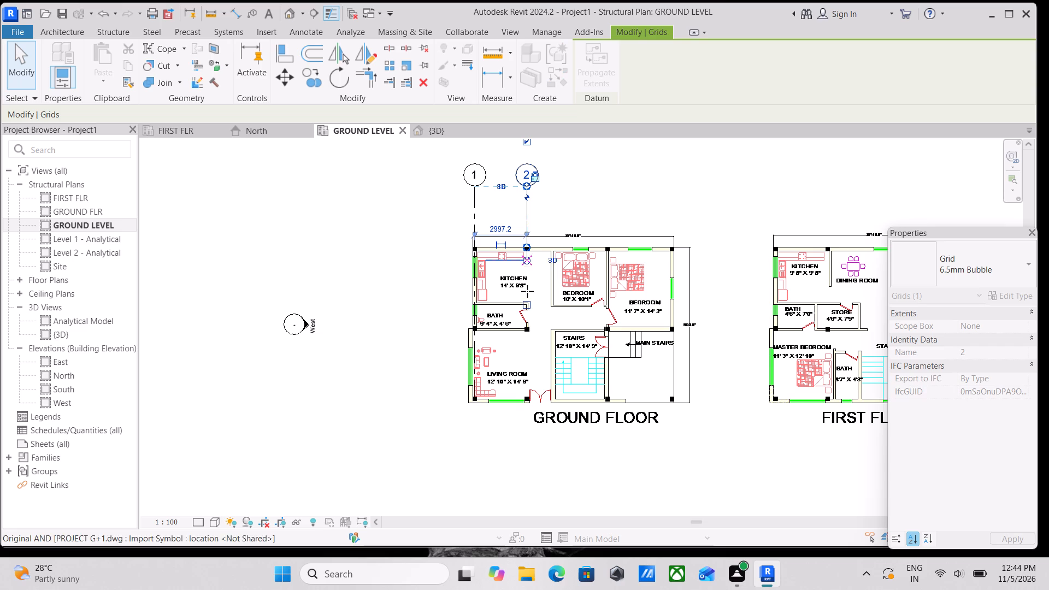
{"action": "left_click_drag", "start_coordinate": [527, 291], "coordinate": [539, 457]}
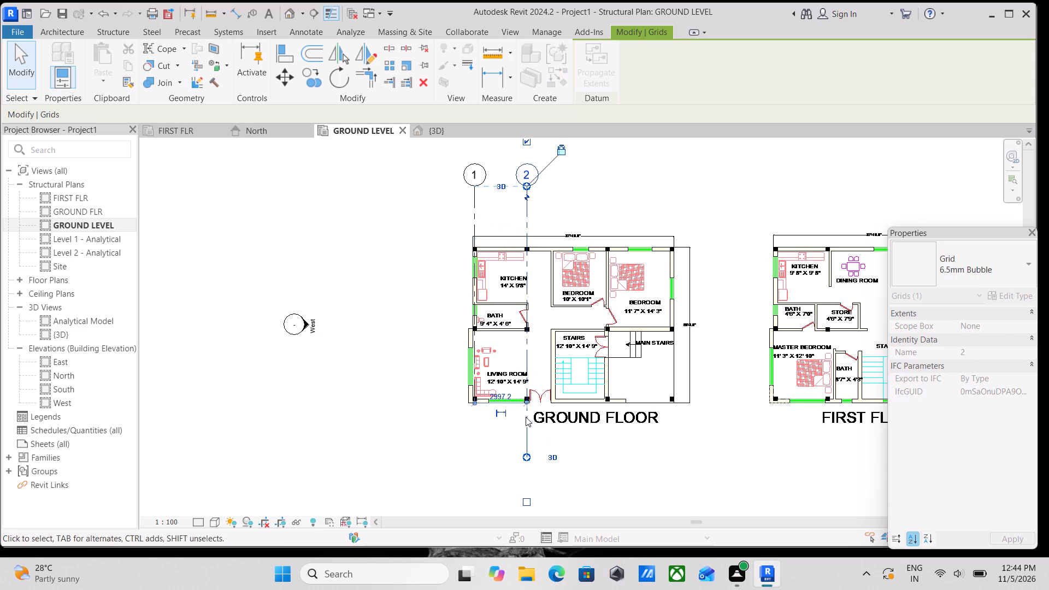
{"action": "key", "text": "Escape"}
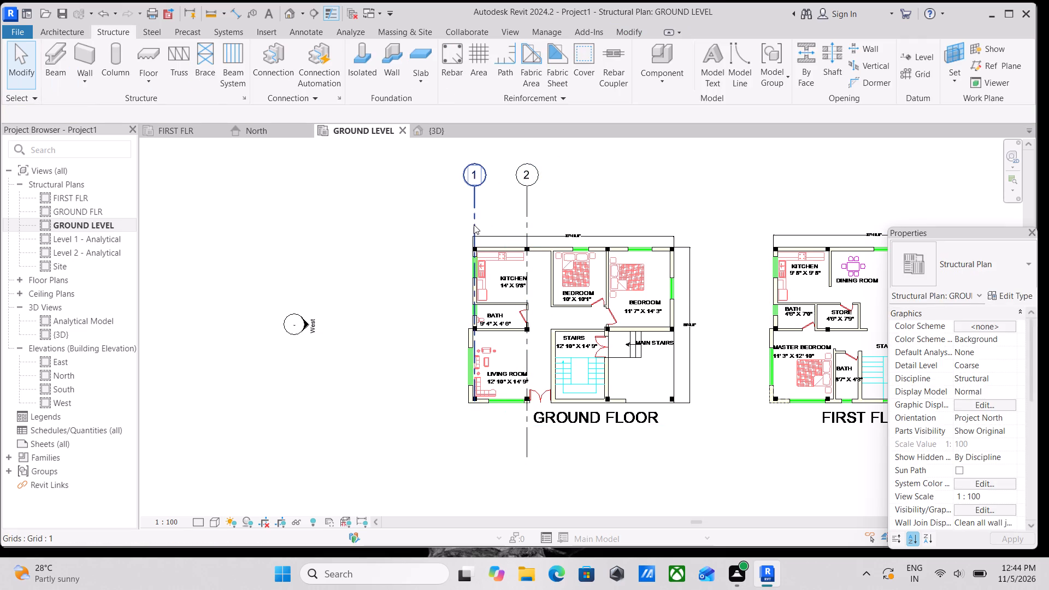
Extend the lower end of grid 1 below the living room to line up with the lower end of grid 2.
{"action": "left_click", "coordinate": [474, 225]}
{"action": "scroll", "coordinate": [472, 432], "scroll_direction": "up", "scroll_amount": 5}
{"action": "left_click_drag", "start_coordinate": [474, 377], "coordinate": [481, 516]}
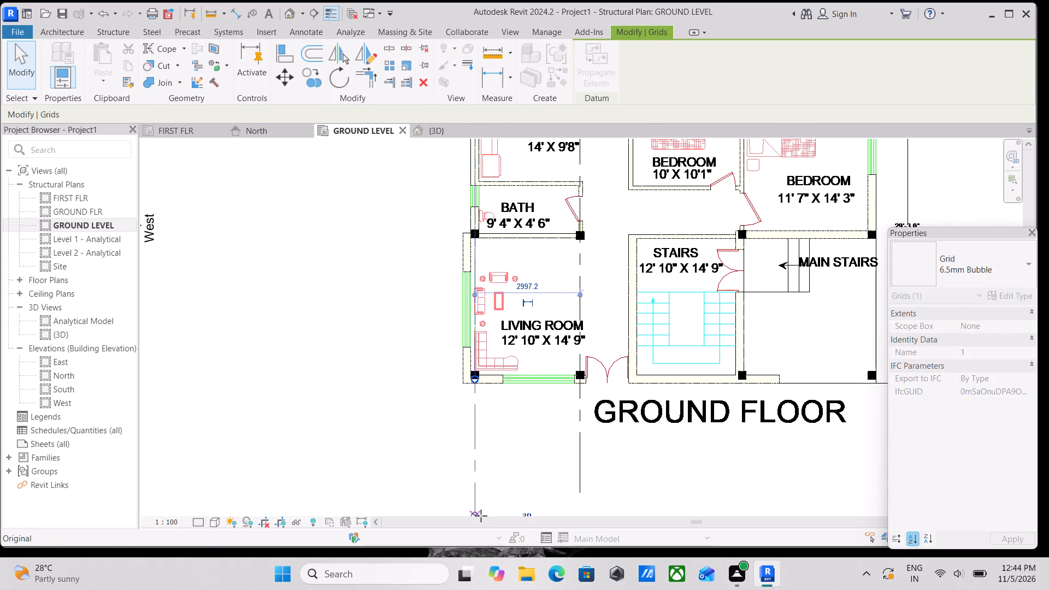
{"action": "left_click_drag", "start_coordinate": [481, 516], "coordinate": [482, 487]}
{"action": "scroll", "coordinate": [529, 417], "scroll_direction": "down", "scroll_amount": 2}
{"action": "middle_click_drag", "start_coordinate": [529, 417], "coordinate": [482, 527]}
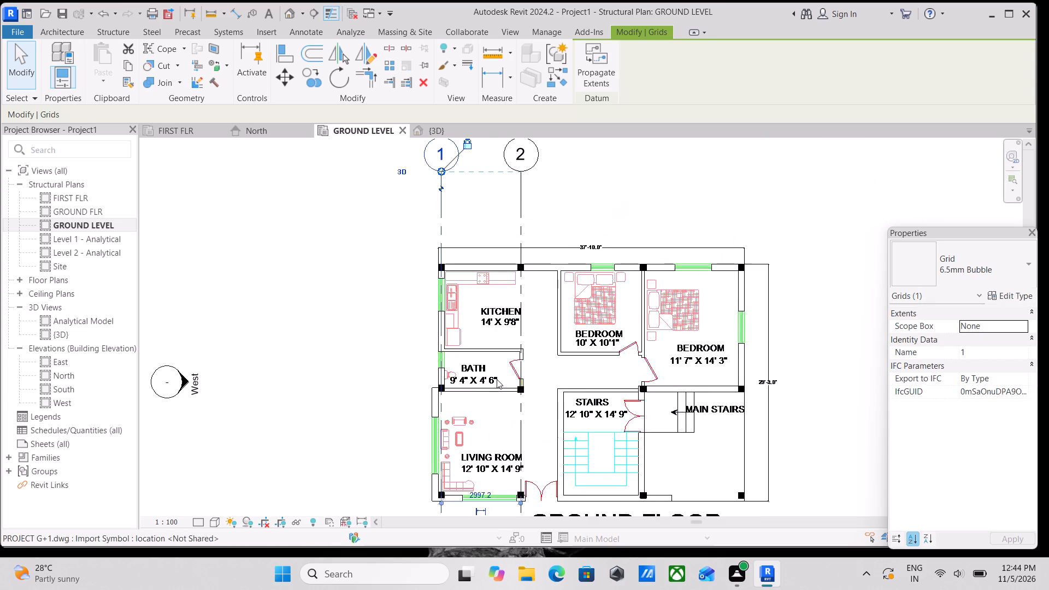
{"action": "middle_click_drag", "start_coordinate": [514, 282], "coordinate": [443, 414]}
{"action": "key", "text": "Escape"}
{"action": "scroll", "coordinate": [538, 277], "scroll_direction": "up", "scroll_amount": 1}
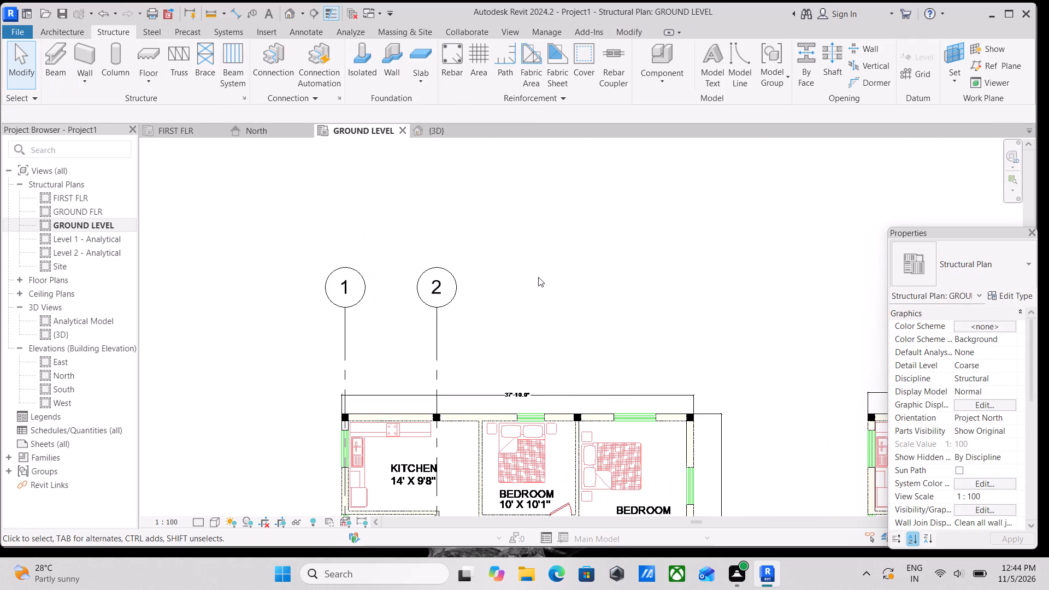
Draw a vertical grid line upward from the outer wall column between the two bedrooms, aligning its head with grids 1 and 2.
{"action": "type", "text": "GR"}
{"action": "scroll", "coordinate": [582, 415], "scroll_direction": "up", "scroll_amount": 3}
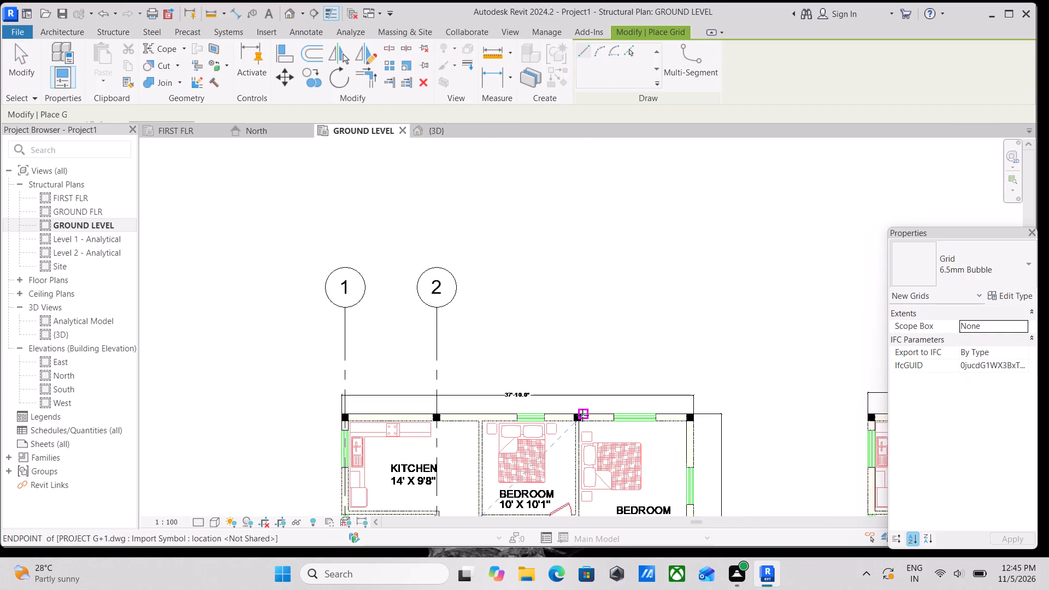
{"action": "scroll", "coordinate": [582, 415], "scroll_direction": "up", "scroll_amount": 10}
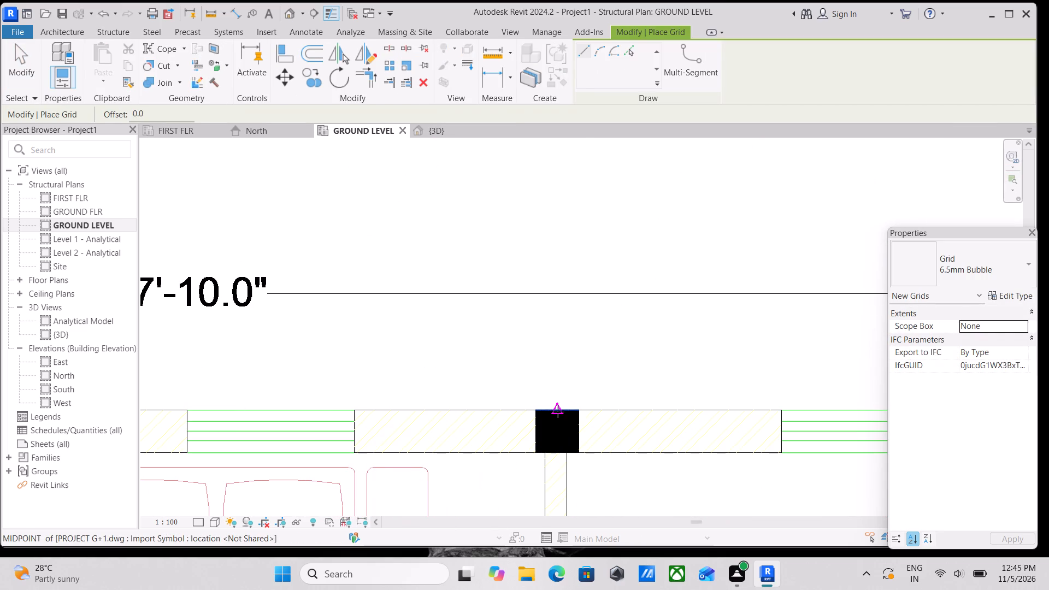
{"action": "left_click", "coordinate": [558, 411]}
{"action": "scroll", "coordinate": [549, 223], "scroll_direction": "down", "scroll_amount": 4}
{"action": "middle_click_drag", "start_coordinate": [549, 251], "coordinate": [559, 443]}
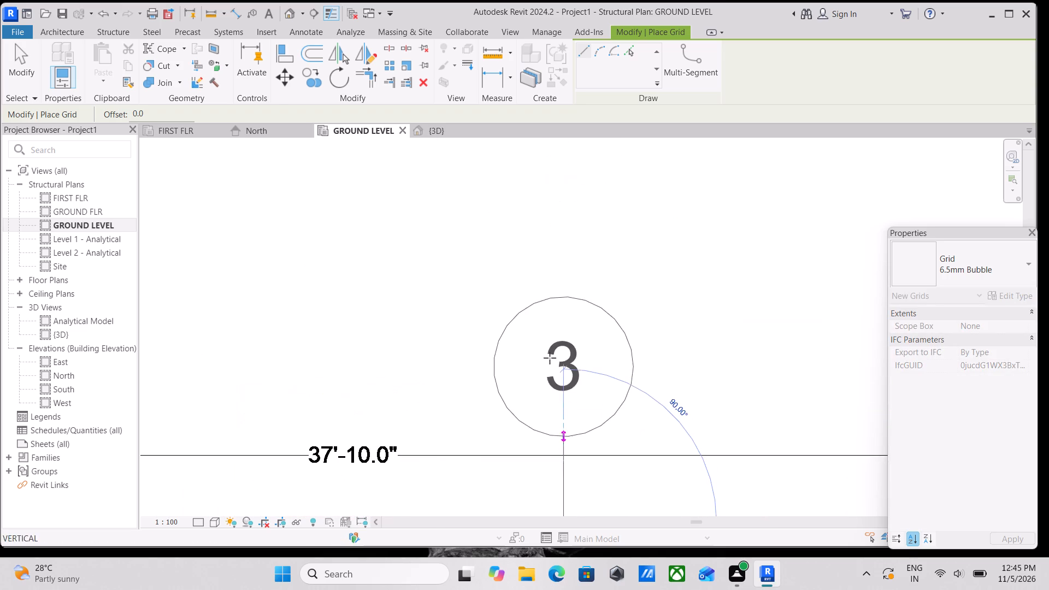
{"action": "scroll", "coordinate": [553, 299], "scroll_direction": "down", "scroll_amount": 4}
{"action": "scroll", "coordinate": [553, 251], "scroll_direction": "down", "scroll_amount": 2}
{"action": "middle_click_drag", "start_coordinate": [554, 251], "coordinate": [557, 272]}
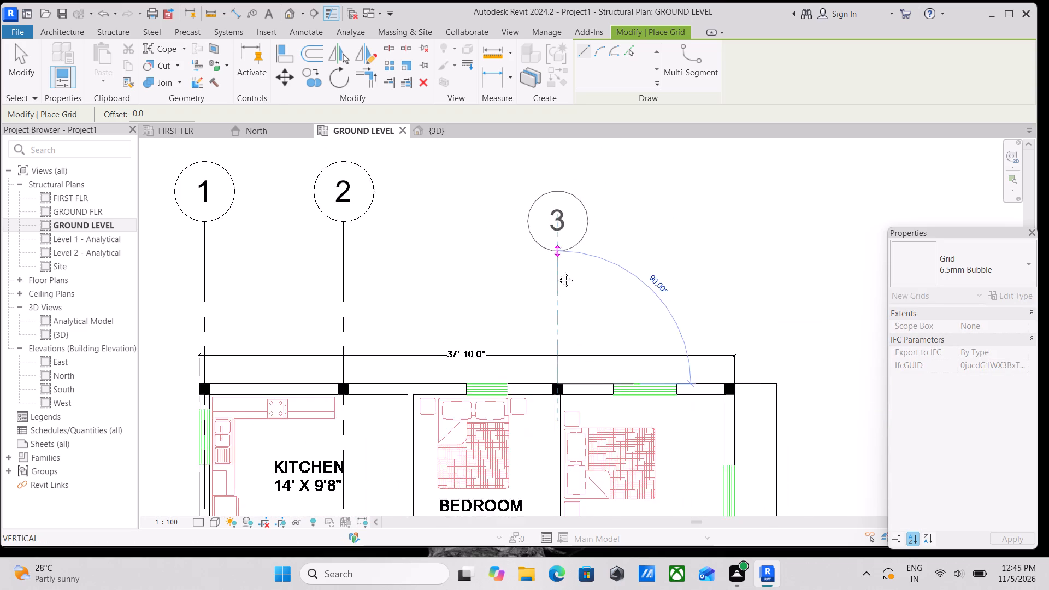
{"action": "middle_click_drag", "start_coordinate": [557, 272], "coordinate": [567, 357]}
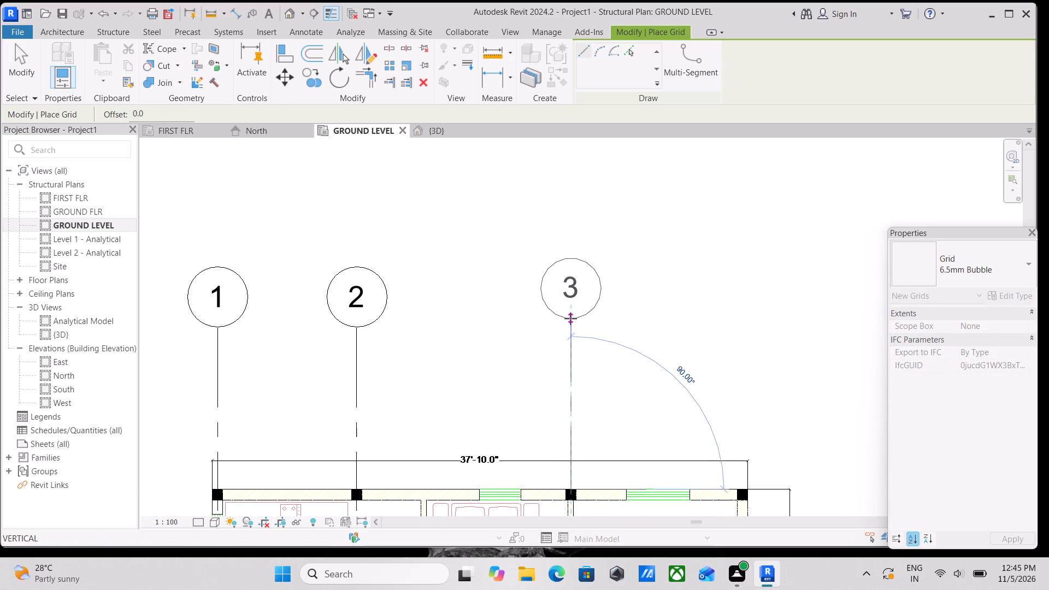
{"action": "left_click", "coordinate": [574, 329]}
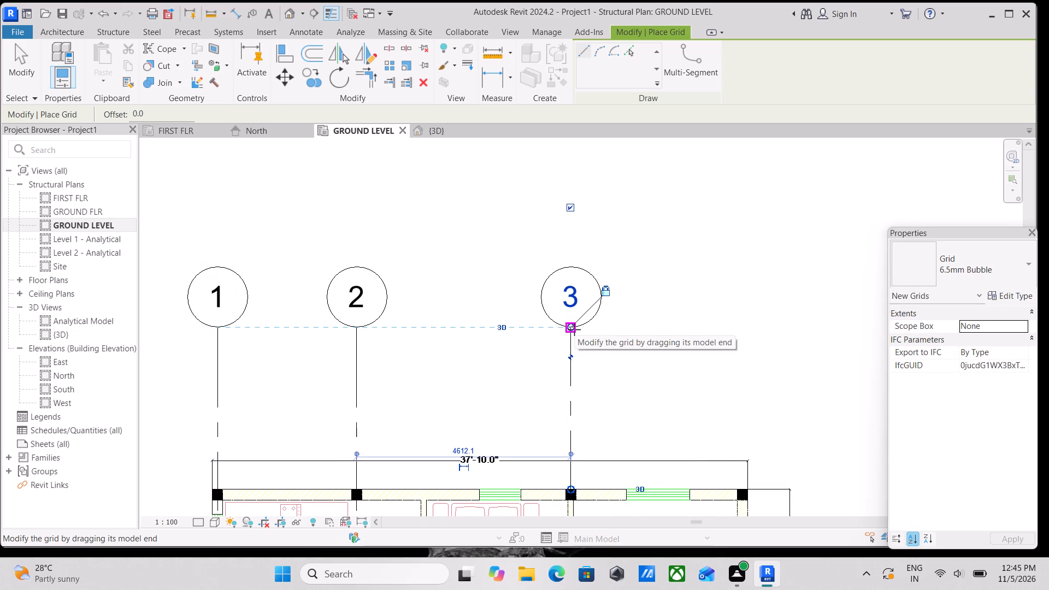
{"action": "scroll", "coordinate": [574, 329], "scroll_direction": "down", "scroll_amount": 2}
{"action": "key", "text": "Escape"}
{"action": "key", "text": "Escape"}
{"action": "middle_click_drag", "start_coordinate": [585, 371], "coordinate": [574, 292]}
{"action": "key", "text": "Escape"}
Extend the lower end of grid 3 down through the ground floor layout to below the stairs.
{"action": "scroll", "coordinate": [577, 388], "scroll_direction": "up", "scroll_amount": 2}
{"action": "middle_click_drag", "start_coordinate": [575, 377], "coordinate": [545, 232]}
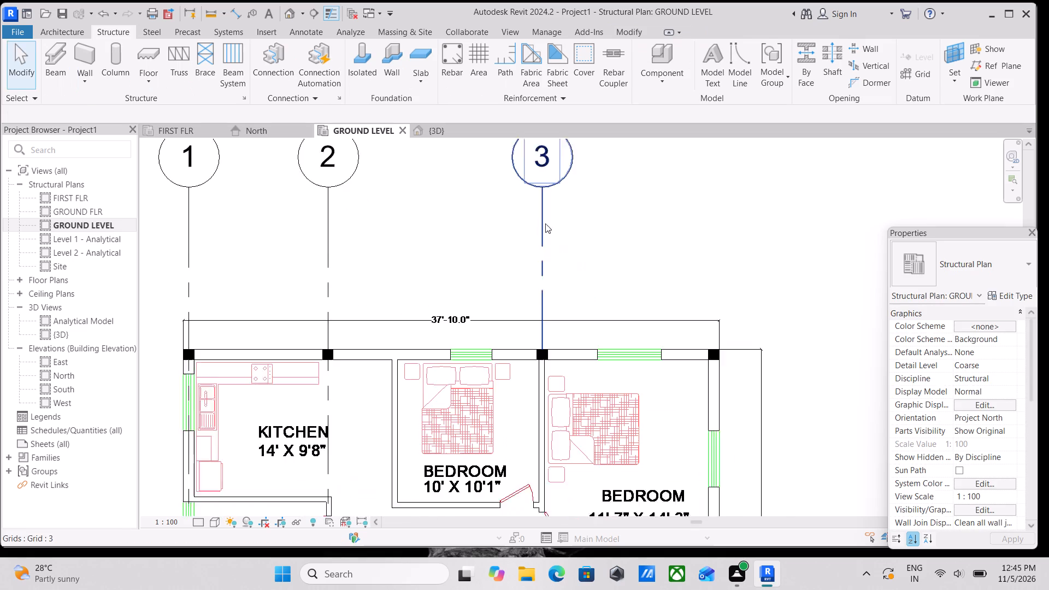
{"action": "scroll", "coordinate": [543, 320], "scroll_direction": "up", "scroll_amount": 2}
{"action": "left_click", "coordinate": [543, 305]}
{"action": "scroll", "coordinate": [552, 314], "scroll_direction": "down", "scroll_amount": 2}
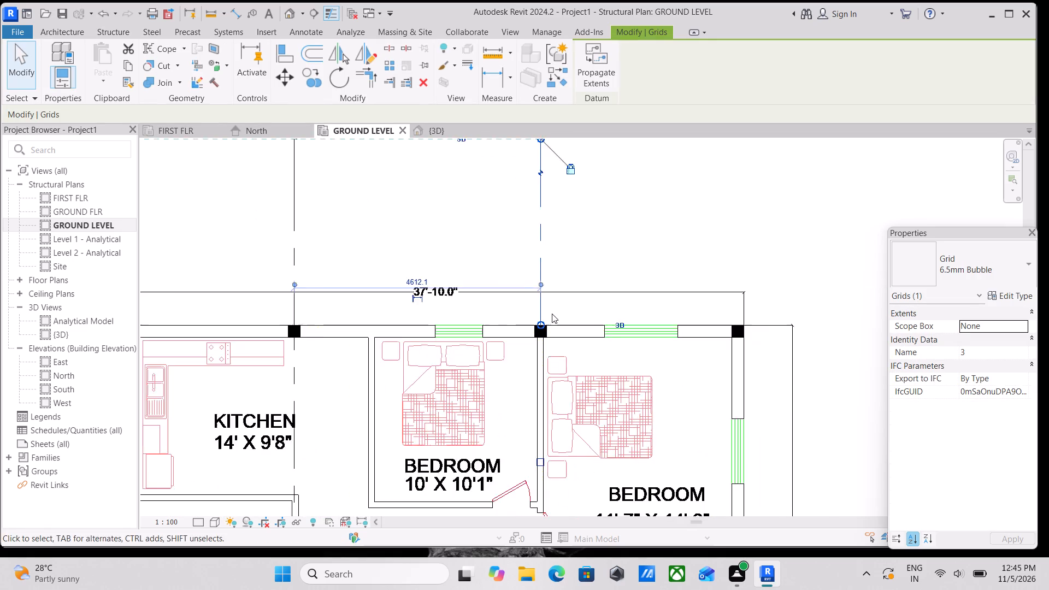
{"action": "middle_click_drag", "start_coordinate": [552, 314], "coordinate": [558, 260]}
{"action": "scroll", "coordinate": [558, 260], "scroll_direction": "down", "scroll_amount": 7}
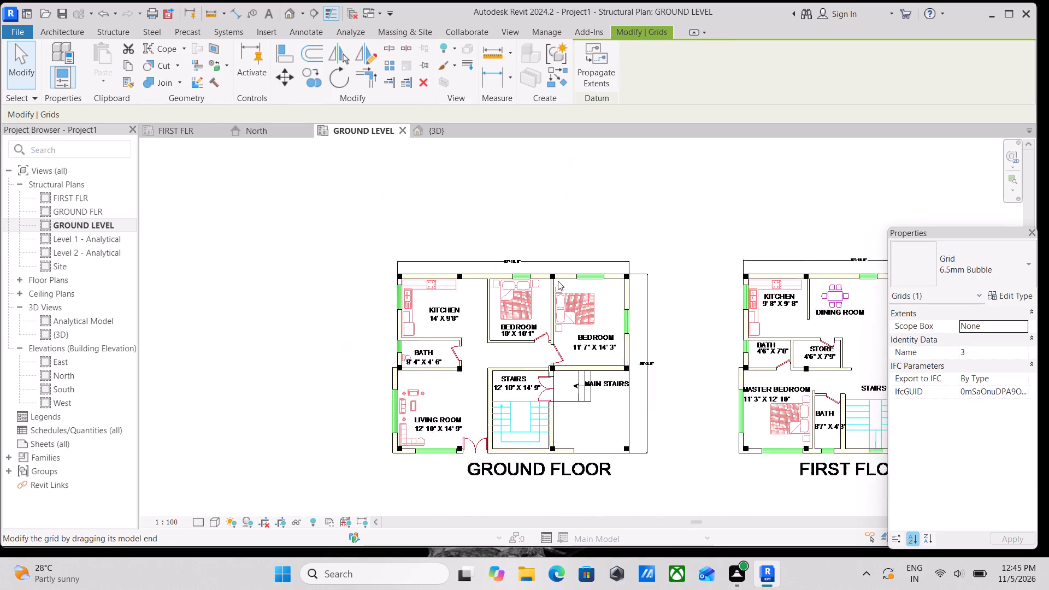
{"action": "left_click_drag", "start_coordinate": [554, 276], "coordinate": [557, 416]}
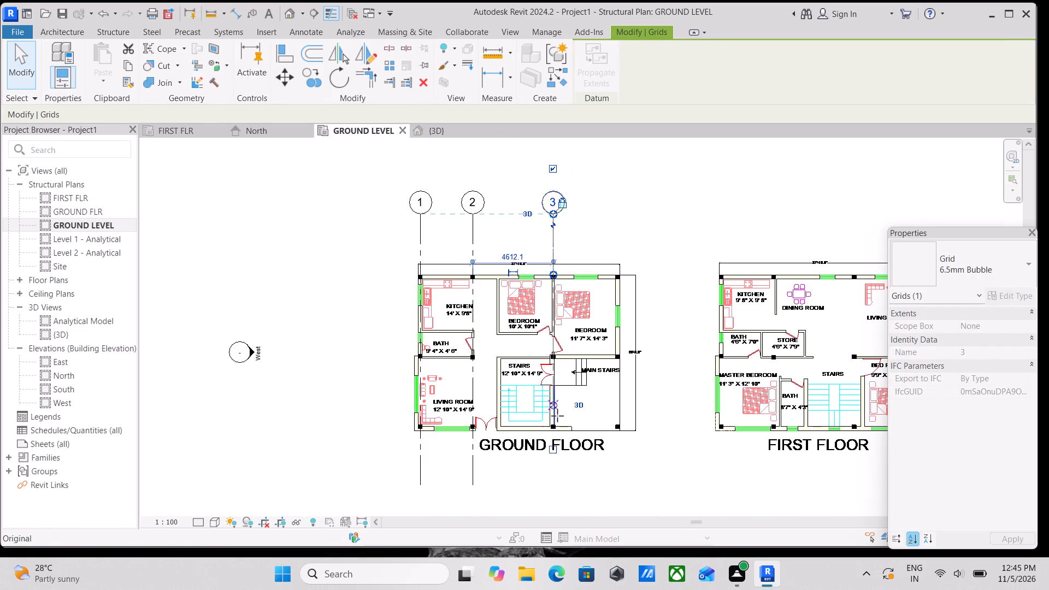
{"action": "left_click_drag", "start_coordinate": [557, 416], "coordinate": [559, 463]}
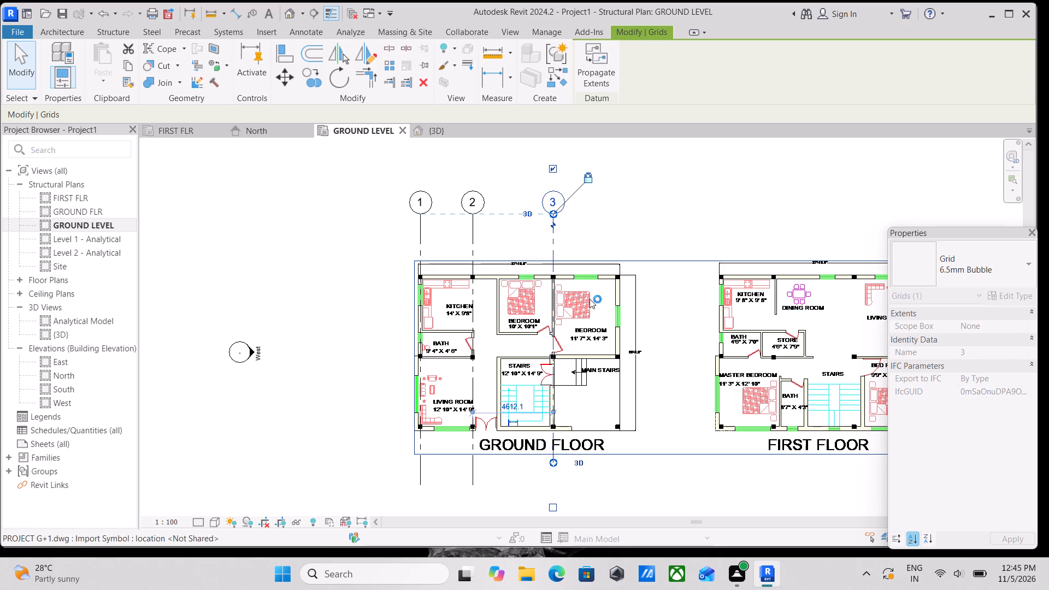
{"action": "scroll", "coordinate": [609, 267], "scroll_direction": "up", "scroll_amount": 3}
{"action": "key", "text": "Escape"}
Draw a vertical grid line upward from the 11' 7" x 14' 3" bedroom's outer corner column, aligning its head with grid 3.
{"action": "middle_click_drag", "start_coordinate": [567, 200], "coordinate": [518, 270]}
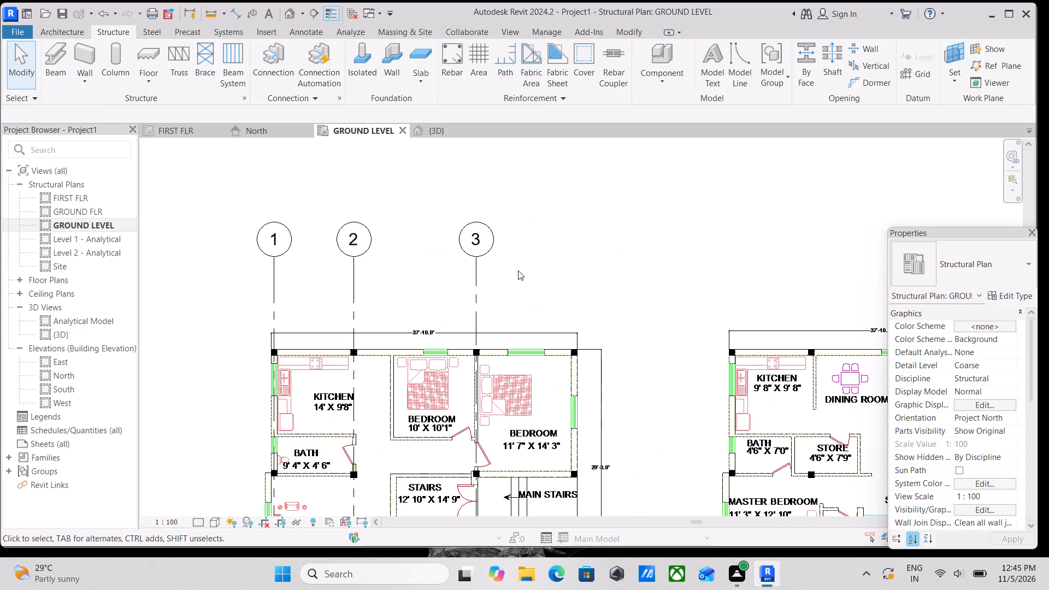
{"action": "type", "text": "GR"}
{"action": "scroll", "coordinate": [585, 344], "scroll_direction": "up", "scroll_amount": 3}
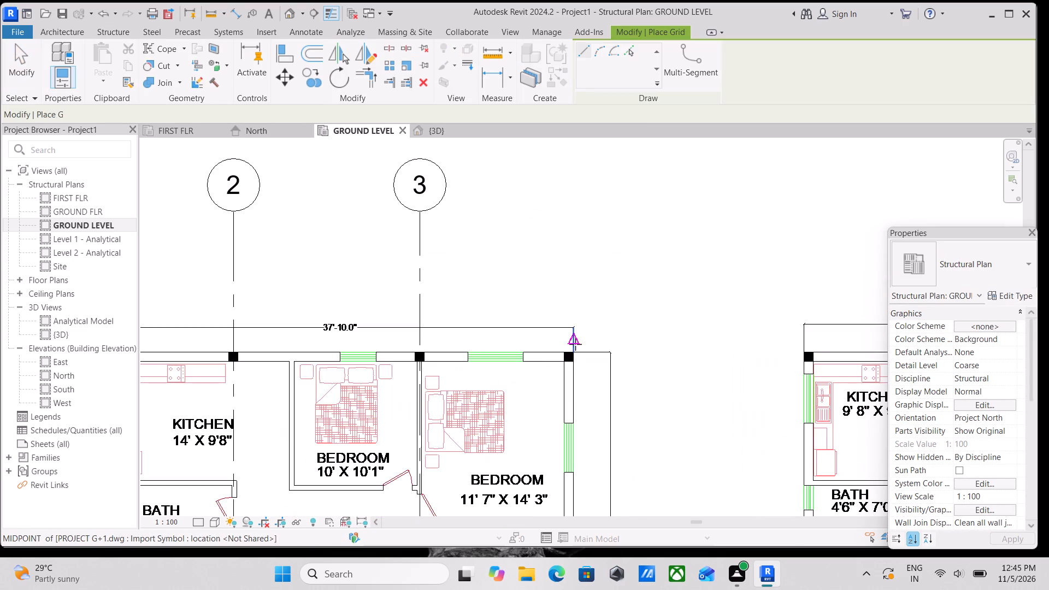
{"action": "scroll", "coordinate": [575, 344], "scroll_direction": "up", "scroll_amount": 10}
{"action": "left_click", "coordinate": [561, 371]}
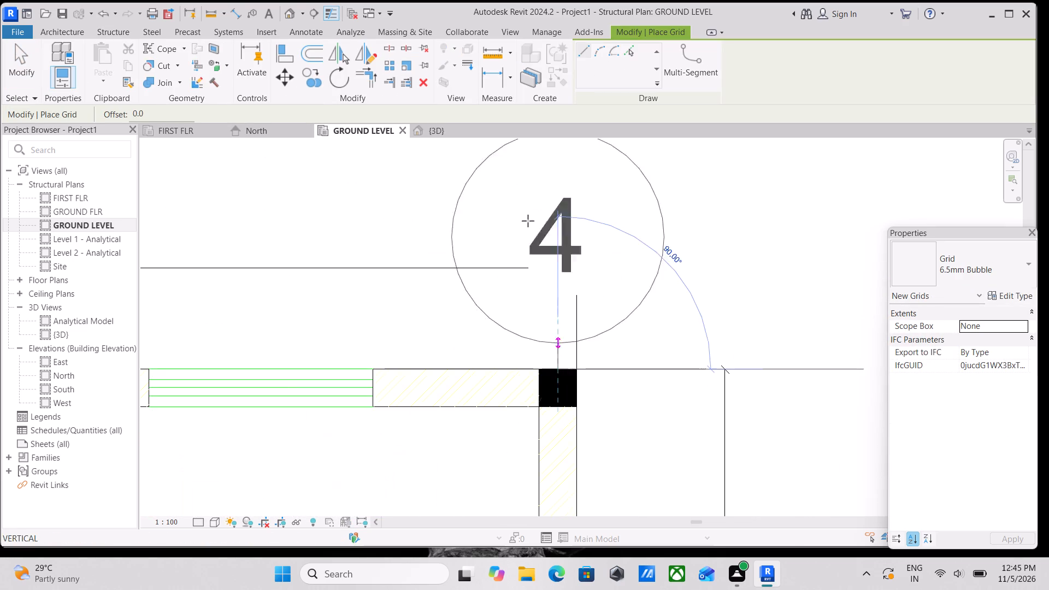
{"action": "scroll", "coordinate": [513, 186], "scroll_direction": "down", "scroll_amount": 1}
{"action": "middle_click_drag", "start_coordinate": [516, 194], "coordinate": [546, 328]}
{"action": "scroll", "coordinate": [563, 253], "scroll_direction": "down", "scroll_amount": 3}
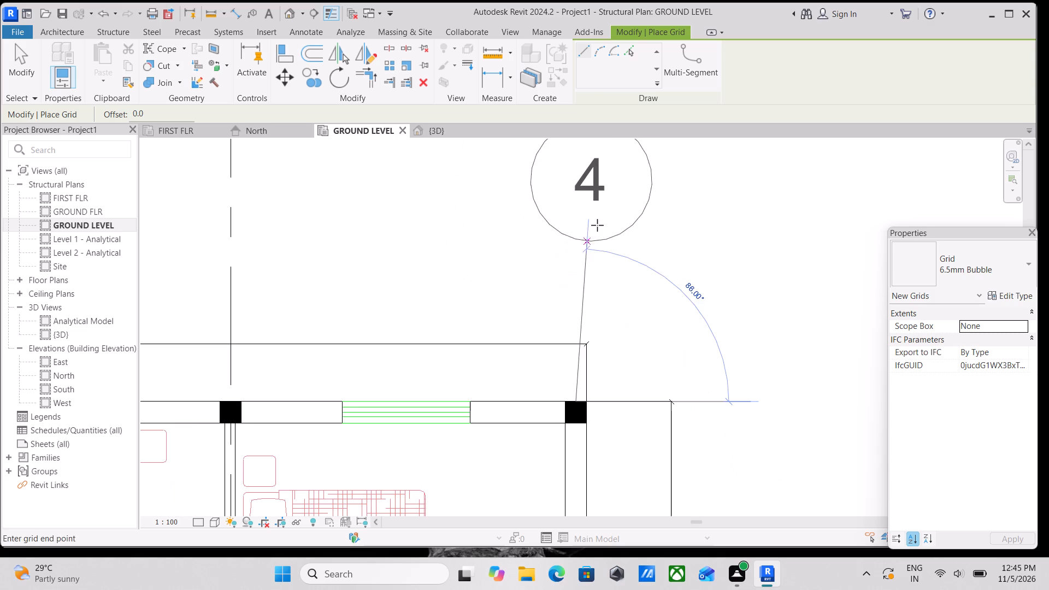
{"action": "scroll", "coordinate": [576, 221], "scroll_direction": "down", "scroll_amount": 1}
{"action": "middle_click_drag", "start_coordinate": [576, 231], "coordinate": [596, 440]}
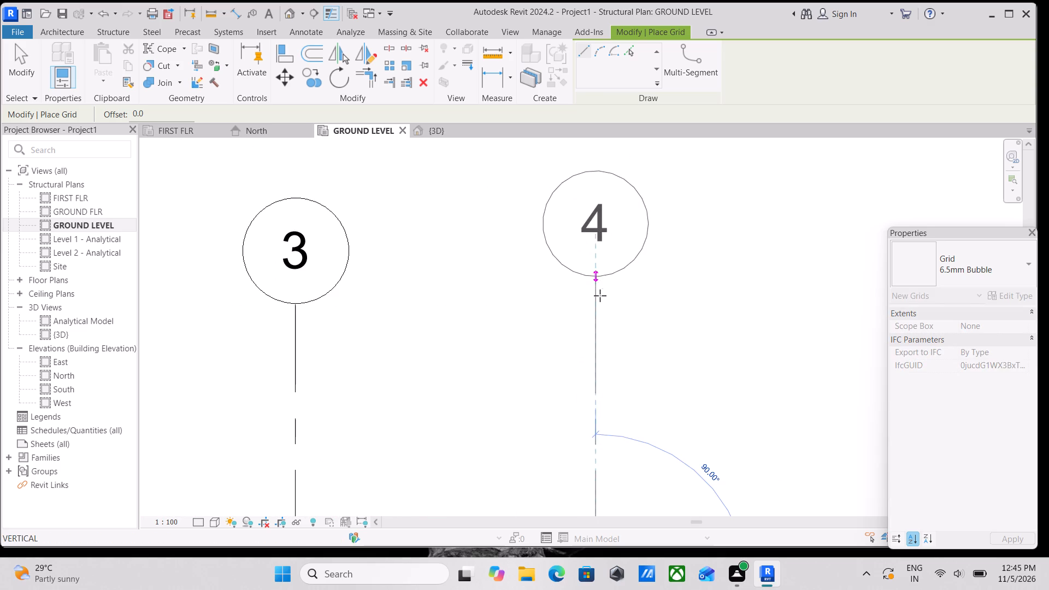
{"action": "left_click", "coordinate": [600, 305]}
{"action": "key", "text": "Escape"}
{"action": "scroll", "coordinate": [614, 280], "scroll_direction": "down", "scroll_amount": 1}
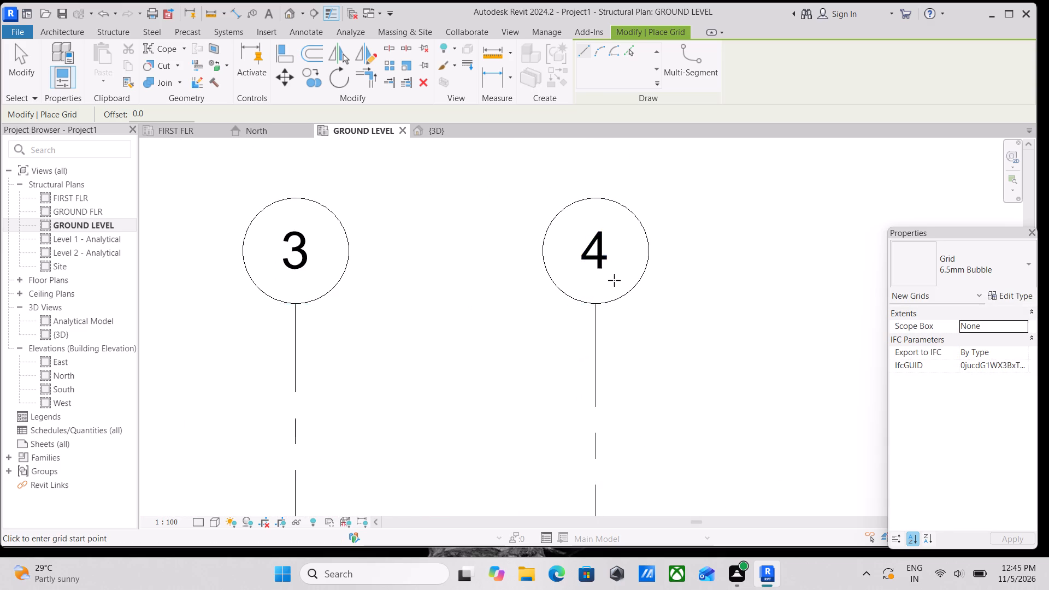
{"action": "scroll", "coordinate": [614, 280], "scroll_direction": "down", "scroll_amount": 3}
{"action": "key", "text": "Escape"}
{"action": "scroll", "coordinate": [615, 310], "scroll_direction": "down", "scroll_amount": 1}
Extend the lower end of grid 4 below the ground floor plan to line up with the lower ends of grids 1 and 2.
{"action": "middle_click_drag", "start_coordinate": [615, 310], "coordinate": [598, 228]}
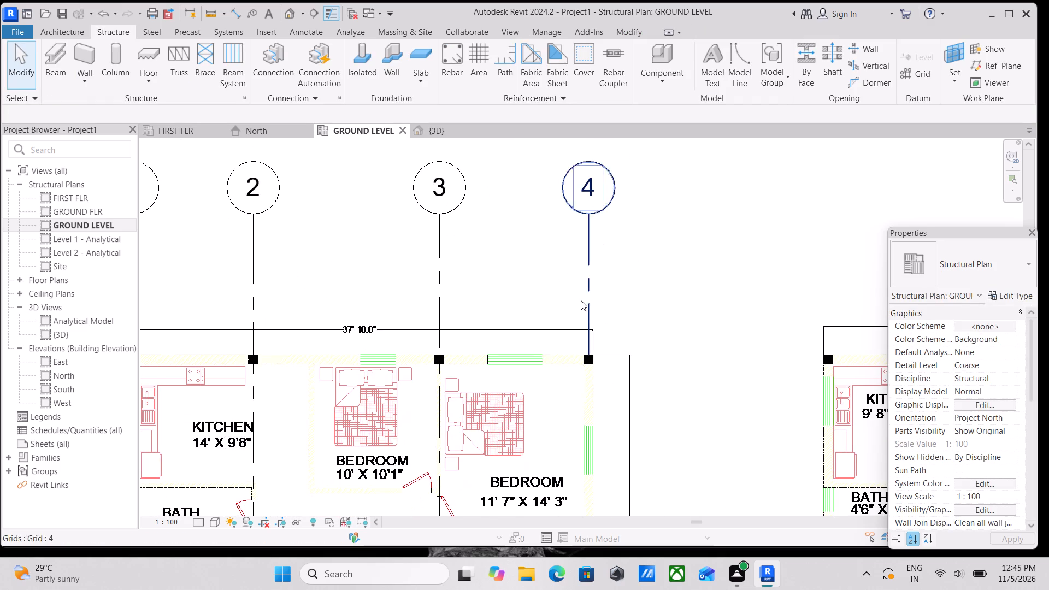
{"action": "left_click", "coordinate": [588, 301]}
{"action": "scroll", "coordinate": [600, 308], "scroll_direction": "down", "scroll_amount": 6}
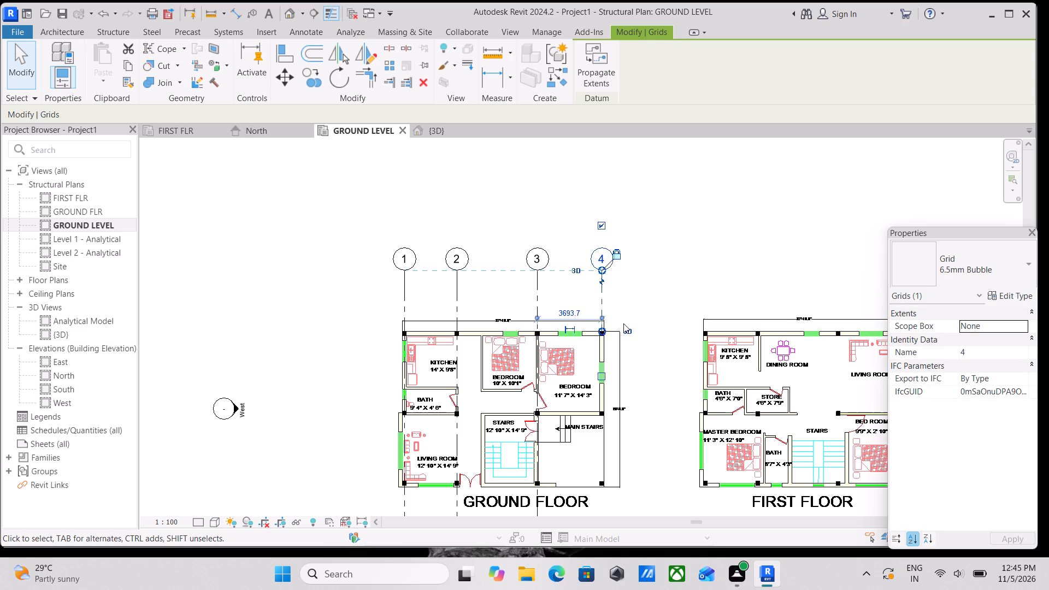
{"action": "left_click_drag", "start_coordinate": [604, 330], "coordinate": [606, 537]}
{"action": "middle_click_drag", "start_coordinate": [630, 447], "coordinate": [633, 422]}
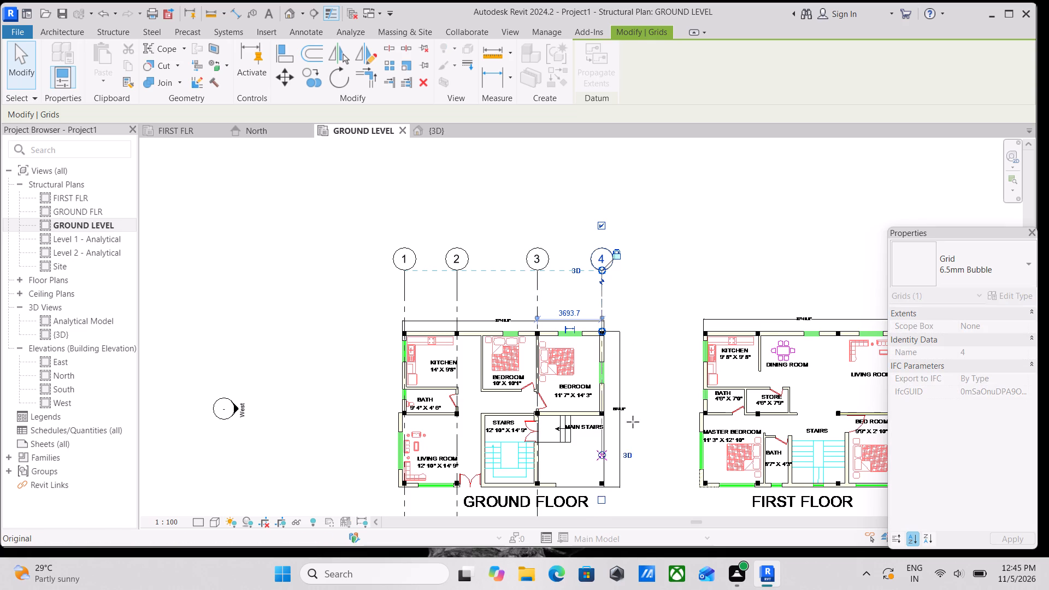
{"action": "middle_click_drag", "start_coordinate": [633, 422], "coordinate": [623, 328]}
{"action": "scroll", "coordinate": [616, 383], "scroll_direction": "up", "scroll_amount": 2}
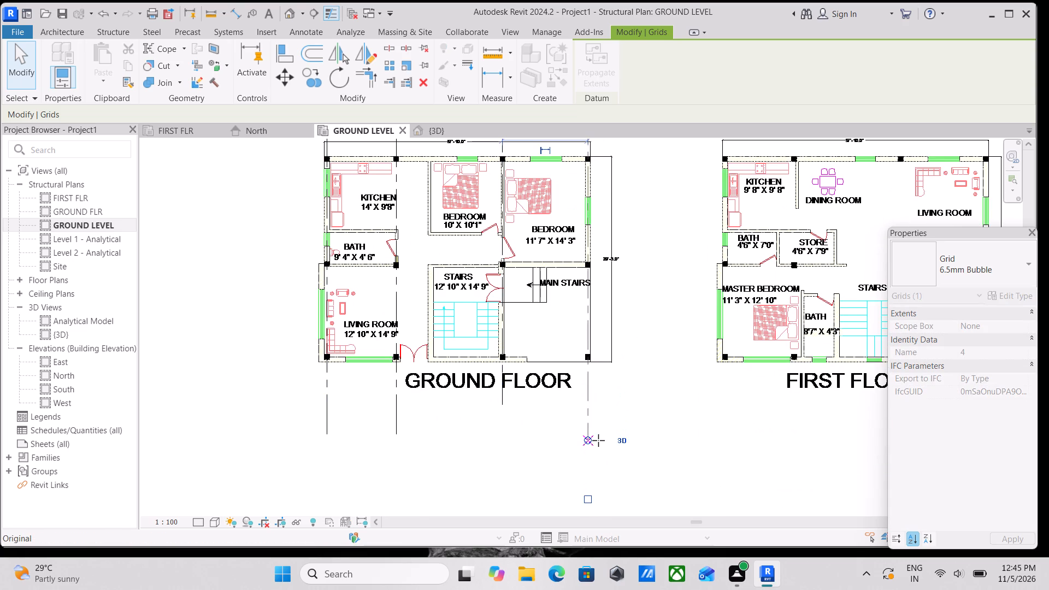
{"action": "left_click", "coordinate": [598, 433]}
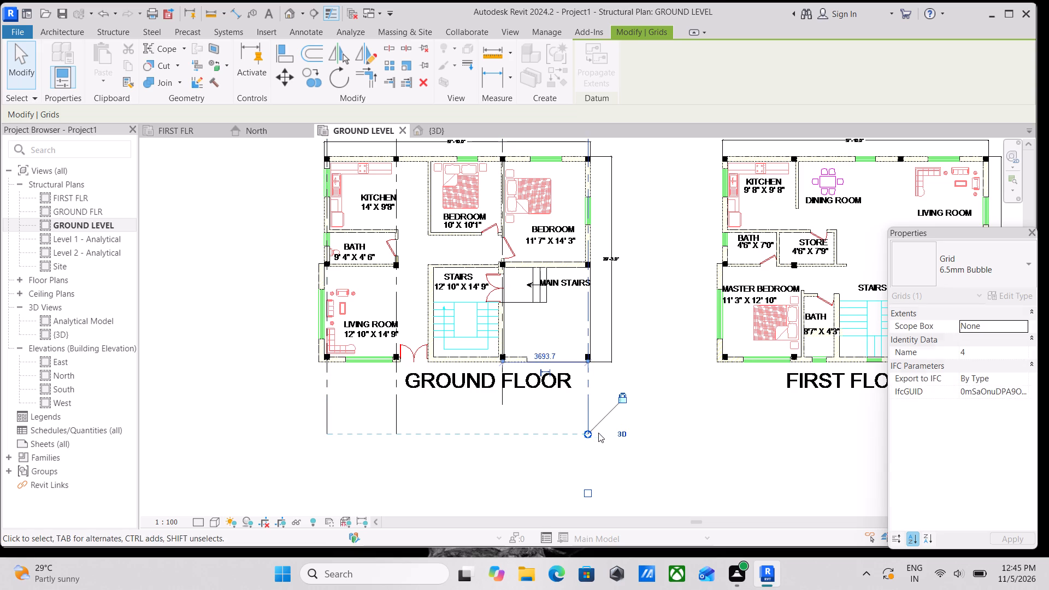
{"action": "key", "text": "Escape"}
{"action": "scroll", "coordinate": [511, 399], "scroll_direction": "up", "scroll_amount": 3}
{"action": "key", "text": "Escape"}
Stretch the lower end of grid 3 further down to line up with the lower ends of the other vertical grids.
{"action": "left_click", "coordinate": [501, 400]}
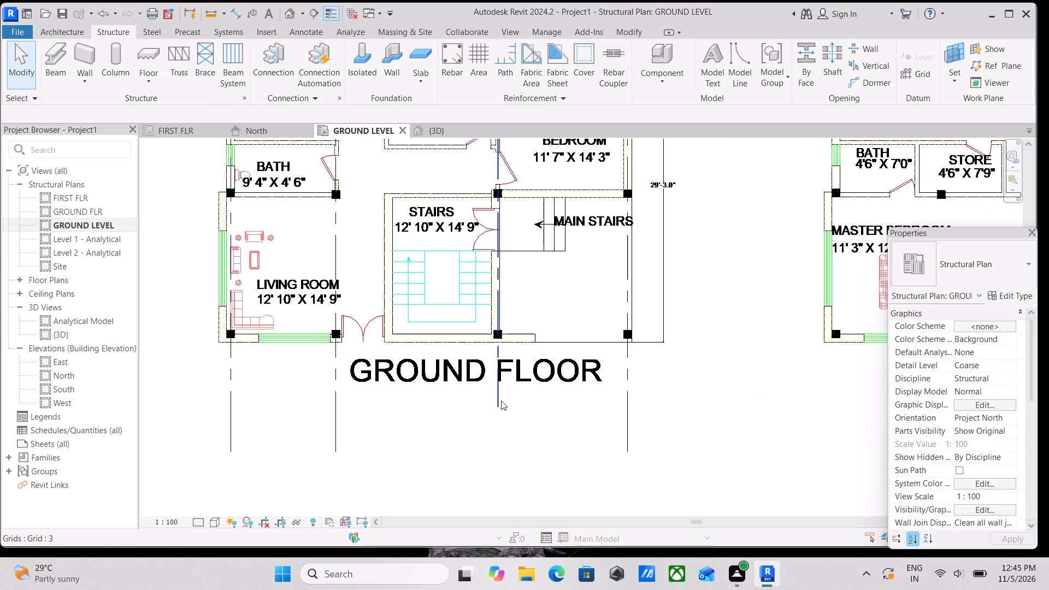
{"action": "left_click_drag", "start_coordinate": [498, 406], "coordinate": [498, 442]}
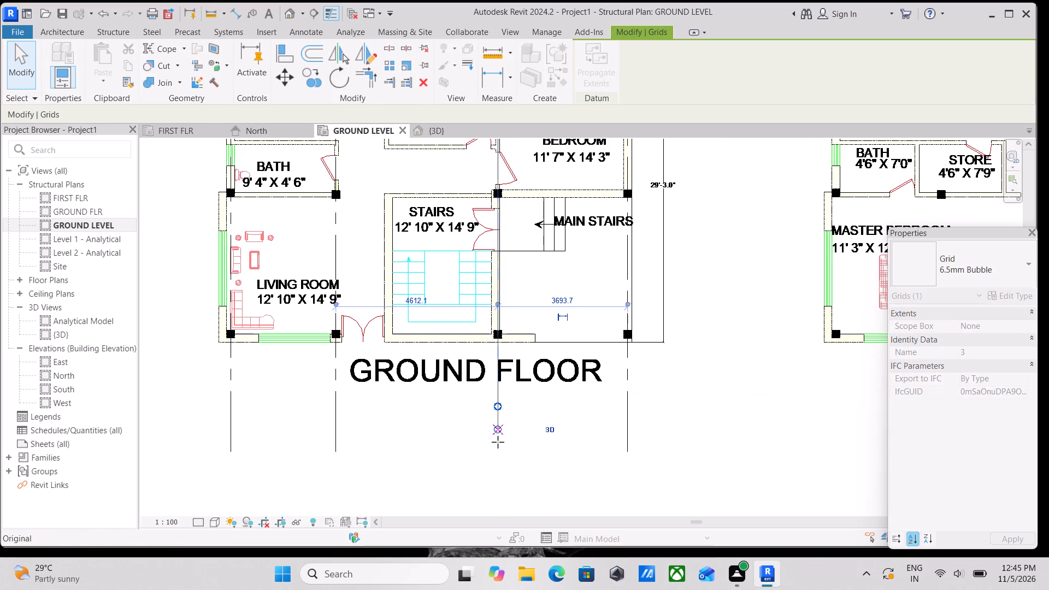
{"action": "left_click_drag", "start_coordinate": [498, 442], "coordinate": [504, 459]}
{"action": "left_click_drag", "start_coordinate": [498, 457], "coordinate": [497, 456]}
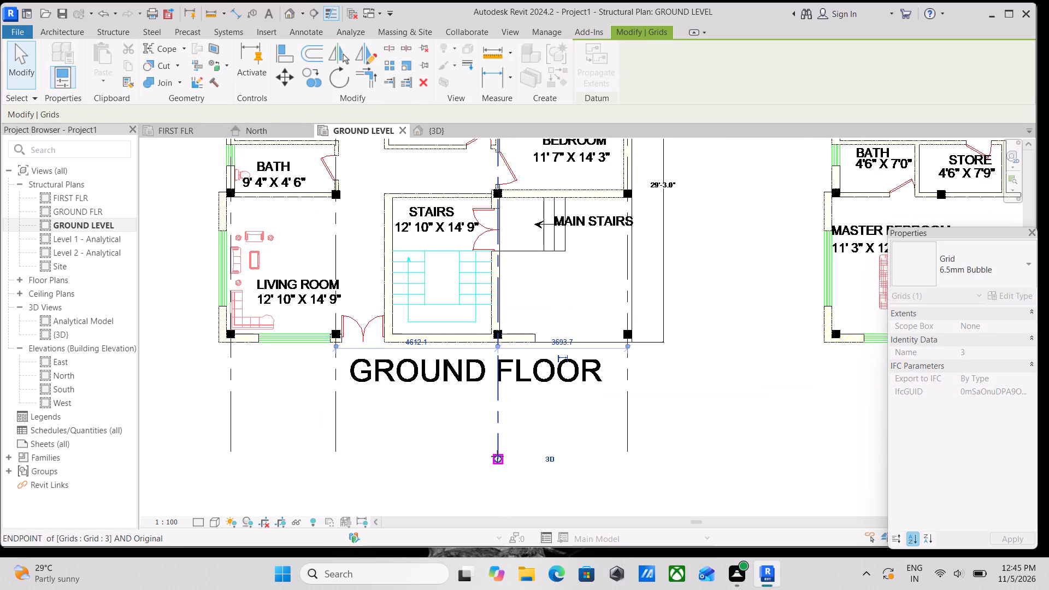
{"action": "left_click_drag", "start_coordinate": [497, 456], "coordinate": [497, 450]}
{"action": "key", "text": "Escape"}
{"action": "scroll", "coordinate": [515, 424], "scroll_direction": "down", "scroll_amount": 3}
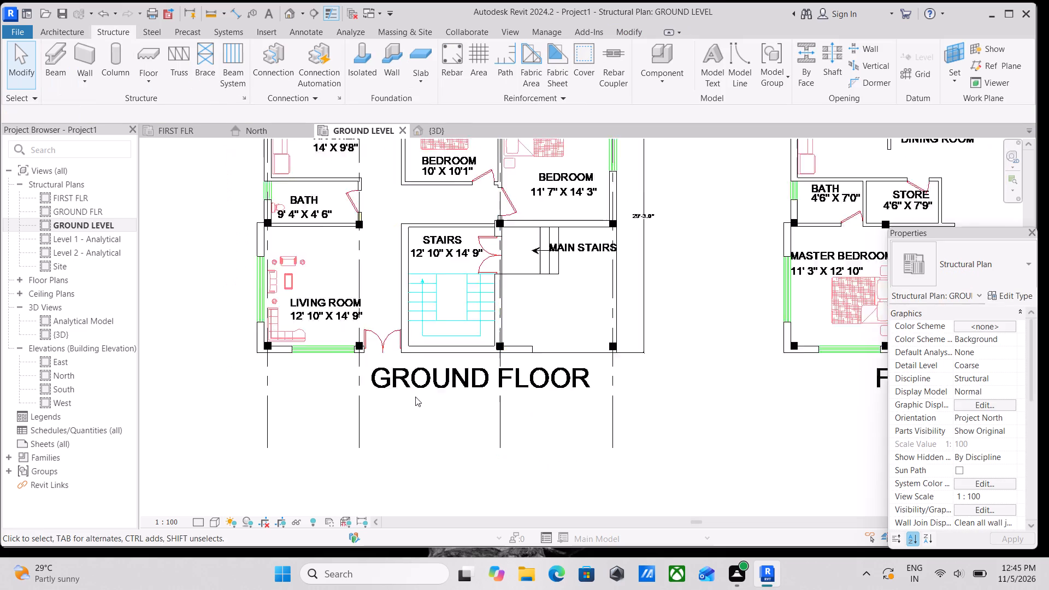
Draw a horizontal grid line from the kitchen's outer corner column through the bedroom columns, ending between the ground and first floor plans.
{"action": "scroll", "coordinate": [415, 397], "scroll_direction": "down", "scroll_amount": 1}
{"action": "middle_click_drag", "start_coordinate": [415, 397], "coordinate": [472, 504]}
{"action": "middle_click_drag", "start_coordinate": [376, 318], "coordinate": [381, 374]}
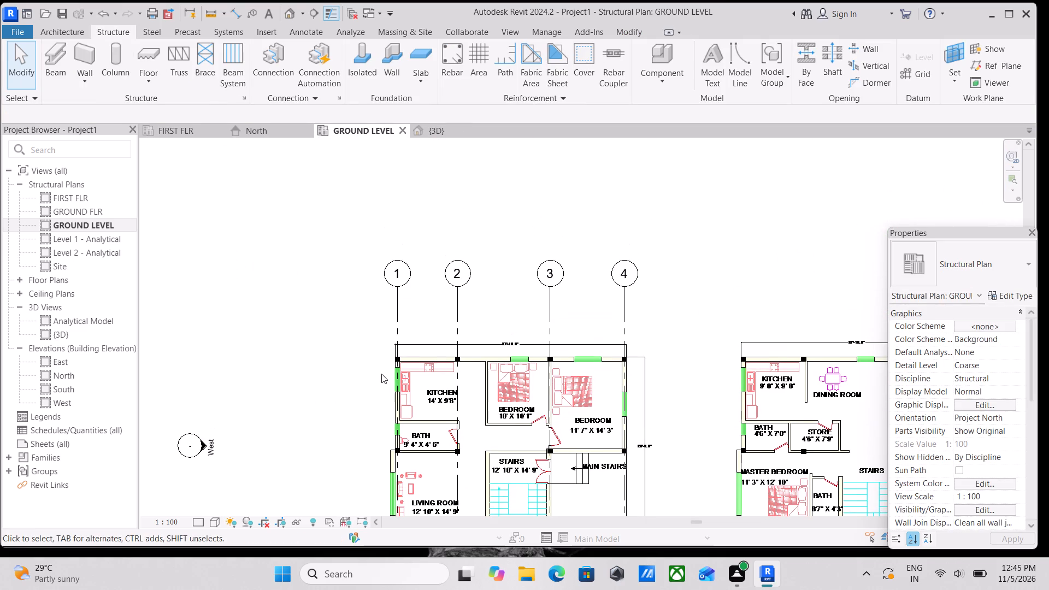
{"action": "type", "text": "GR"}
{"action": "scroll", "coordinate": [406, 368], "scroll_direction": "up", "scroll_amount": 3}
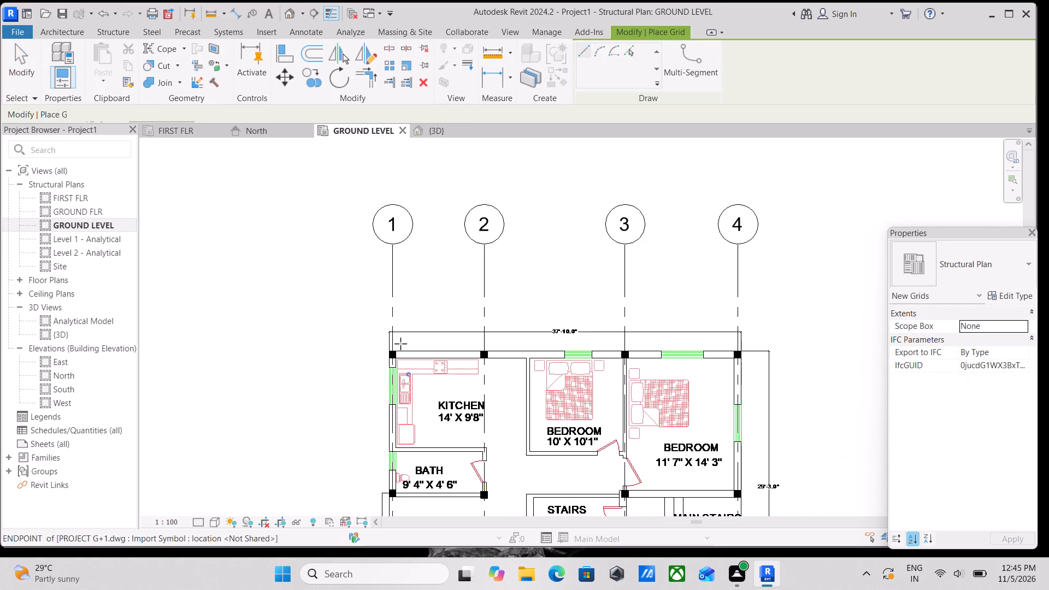
{"action": "scroll", "coordinate": [398, 339], "scroll_direction": "up", "scroll_amount": 11}
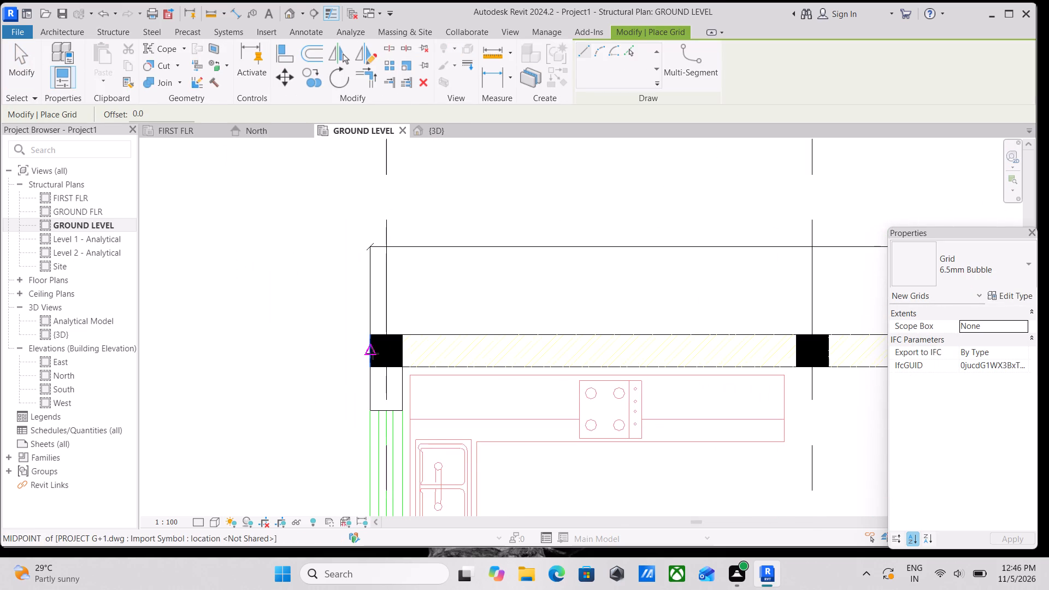
{"action": "left_click", "coordinate": [372, 353]}
{"action": "middle_click_drag", "start_coordinate": [607, 345], "coordinate": [114, 321]}
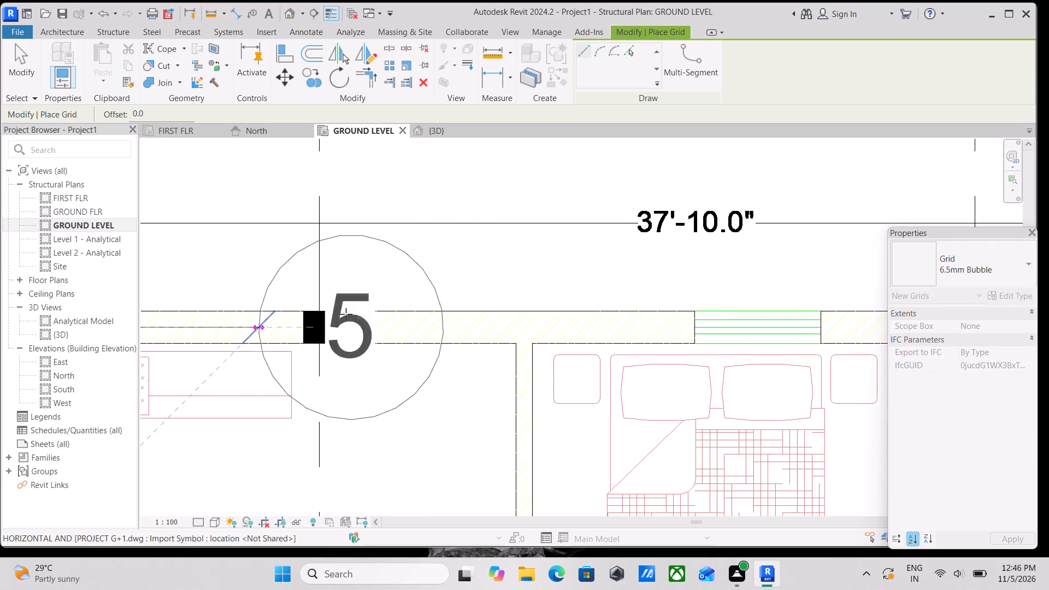
{"action": "scroll", "coordinate": [483, 320], "scroll_direction": "down", "scroll_amount": 1}
{"action": "middle_click_drag", "start_coordinate": [483, 320], "coordinate": [103, 327]}
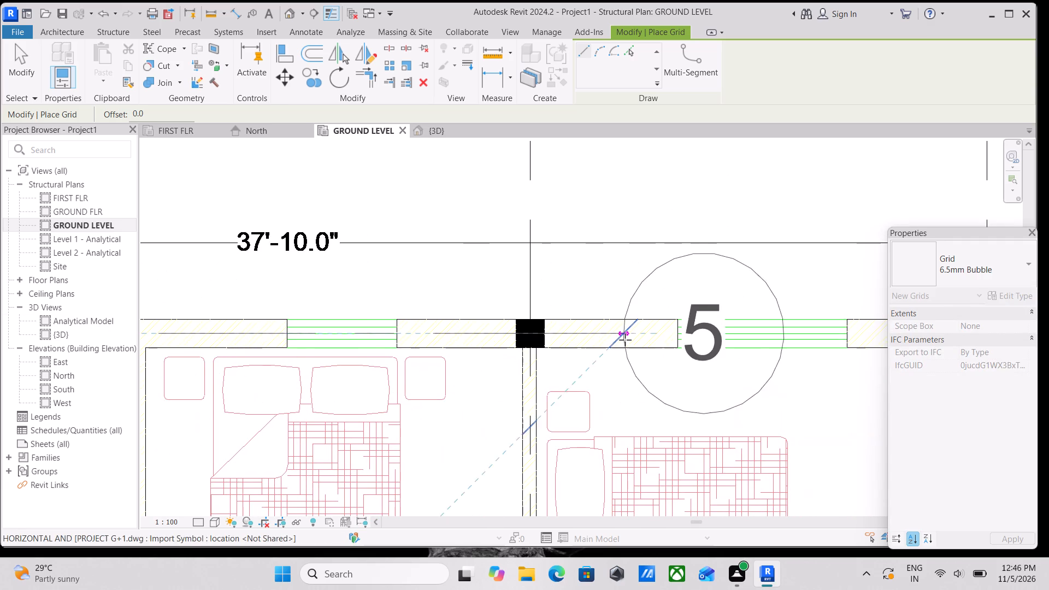
{"action": "middle_click_drag", "start_coordinate": [625, 340], "coordinate": [373, 342]}
{"action": "scroll", "coordinate": [458, 347], "scroll_direction": "down", "scroll_amount": 3}
{"action": "middle_click_drag", "start_coordinate": [510, 349], "coordinate": [267, 353]}
{"action": "scroll", "coordinate": [504, 359], "scroll_direction": "down", "scroll_amount": 3}
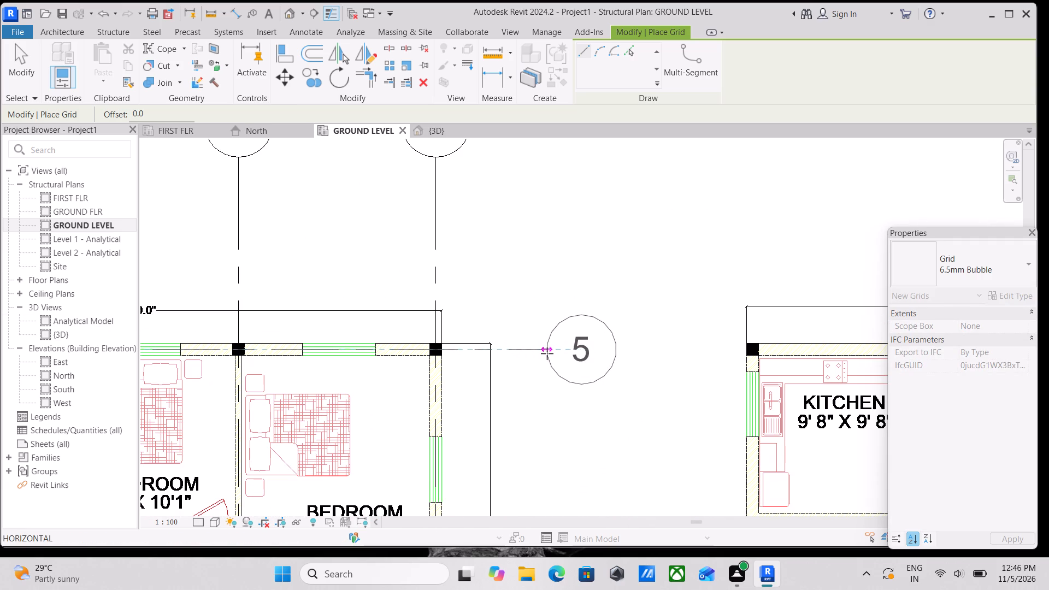
{"action": "left_click", "coordinate": [547, 353]}
{"action": "scroll", "coordinate": [558, 346], "scroll_direction": "down", "scroll_amount": 1}
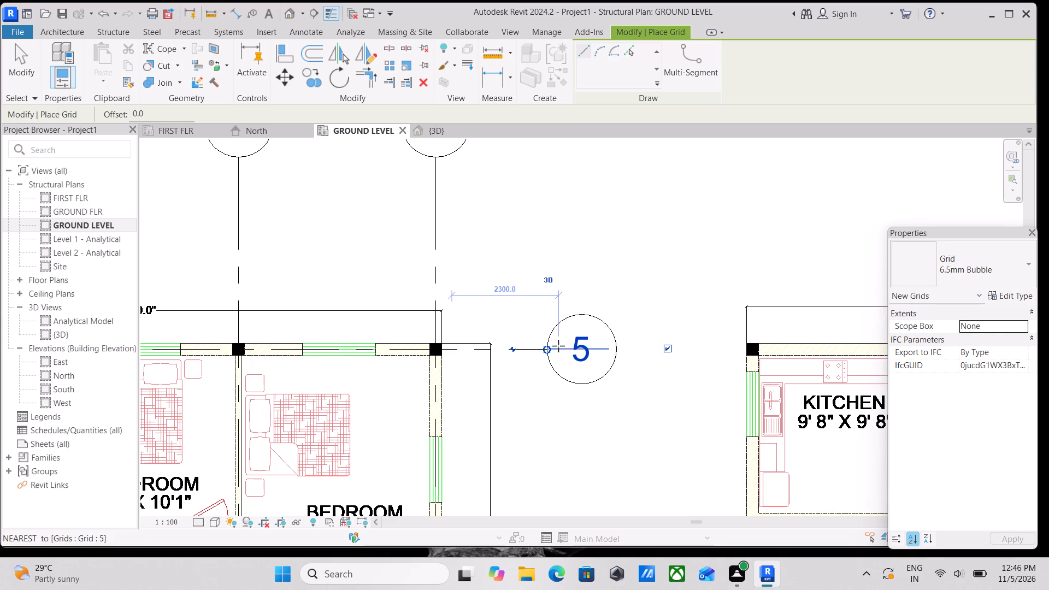
{"action": "scroll", "coordinate": [558, 346], "scroll_direction": "down", "scroll_amount": 1}
{"action": "key", "text": "Escape"}
{"action": "key", "text": "Escape"}
{"action": "scroll", "coordinate": [597, 350], "scroll_direction": "up", "scroll_amount": 2}
{"action": "key", "text": "Escape"}
Rename the horizontal grid 5 as A.
{"action": "double_click", "coordinate": [574, 341]}
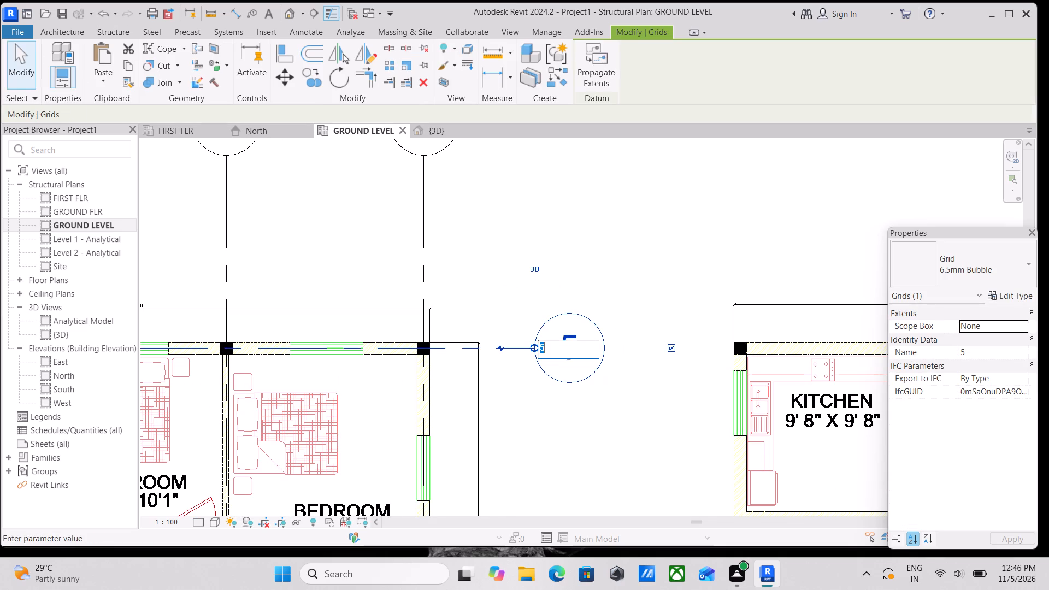
{"action": "key", "text": "a"}
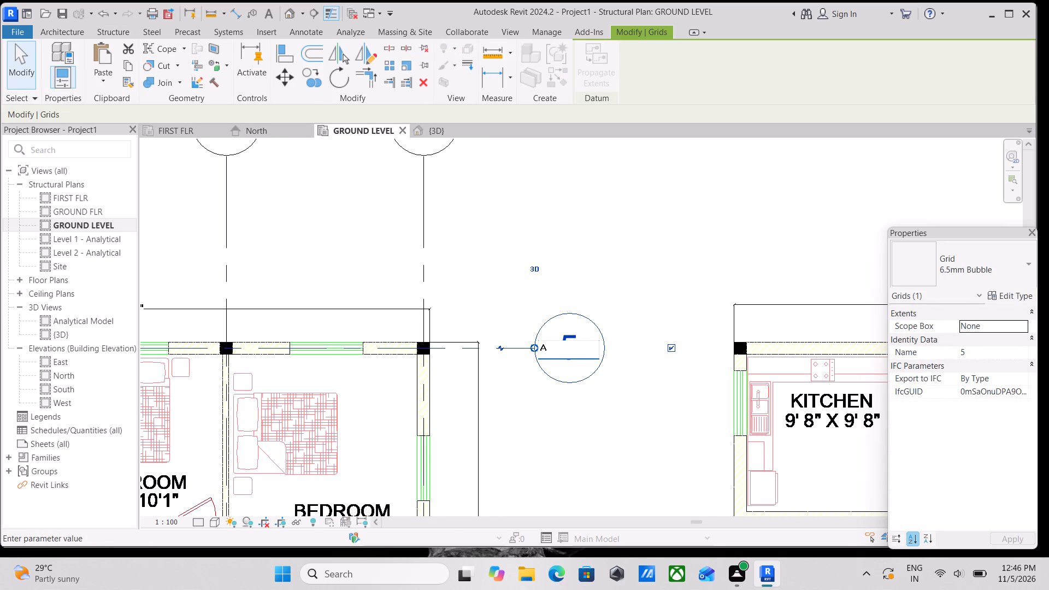
{"action": "key", "text": "Return"}
{"action": "key", "text": "Escape"}
{"action": "key", "text": "Escape"}
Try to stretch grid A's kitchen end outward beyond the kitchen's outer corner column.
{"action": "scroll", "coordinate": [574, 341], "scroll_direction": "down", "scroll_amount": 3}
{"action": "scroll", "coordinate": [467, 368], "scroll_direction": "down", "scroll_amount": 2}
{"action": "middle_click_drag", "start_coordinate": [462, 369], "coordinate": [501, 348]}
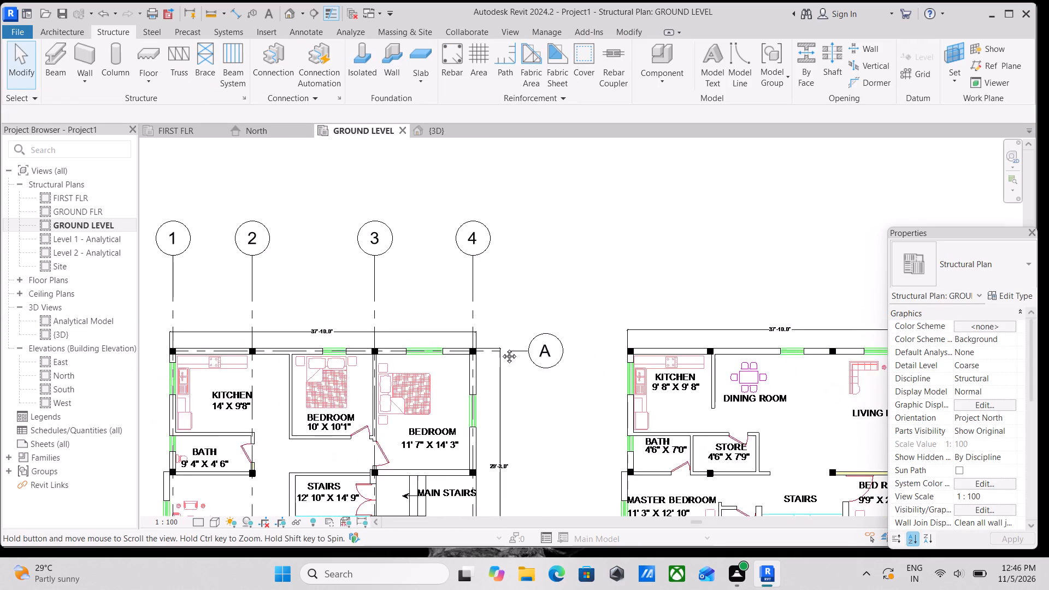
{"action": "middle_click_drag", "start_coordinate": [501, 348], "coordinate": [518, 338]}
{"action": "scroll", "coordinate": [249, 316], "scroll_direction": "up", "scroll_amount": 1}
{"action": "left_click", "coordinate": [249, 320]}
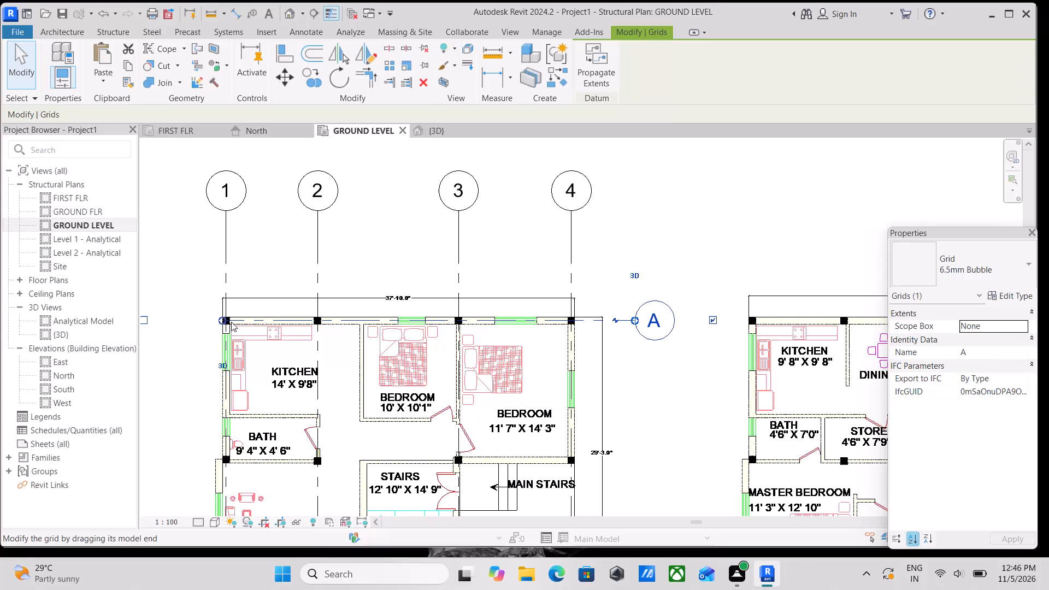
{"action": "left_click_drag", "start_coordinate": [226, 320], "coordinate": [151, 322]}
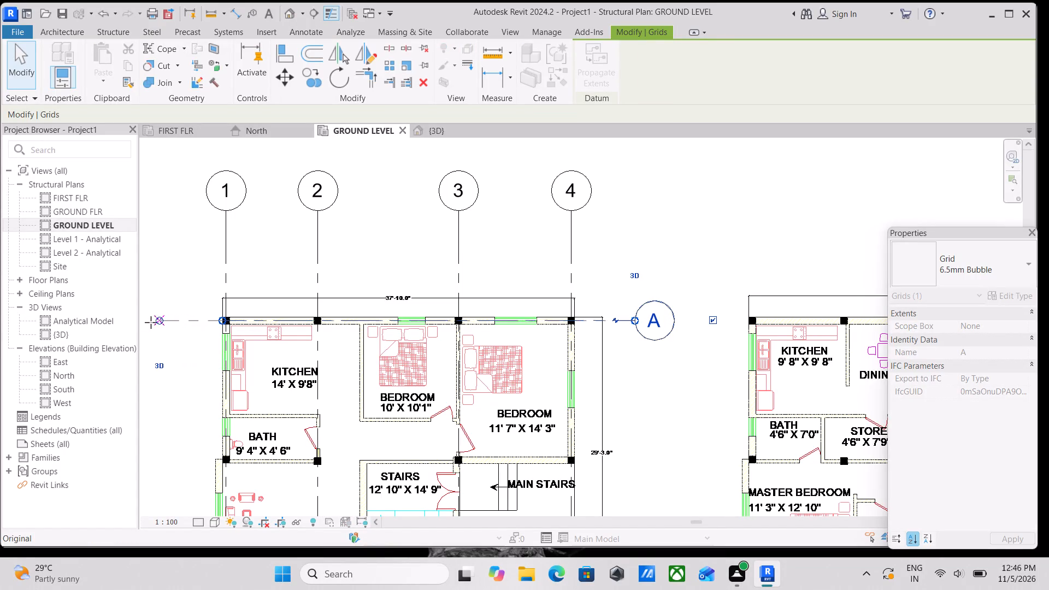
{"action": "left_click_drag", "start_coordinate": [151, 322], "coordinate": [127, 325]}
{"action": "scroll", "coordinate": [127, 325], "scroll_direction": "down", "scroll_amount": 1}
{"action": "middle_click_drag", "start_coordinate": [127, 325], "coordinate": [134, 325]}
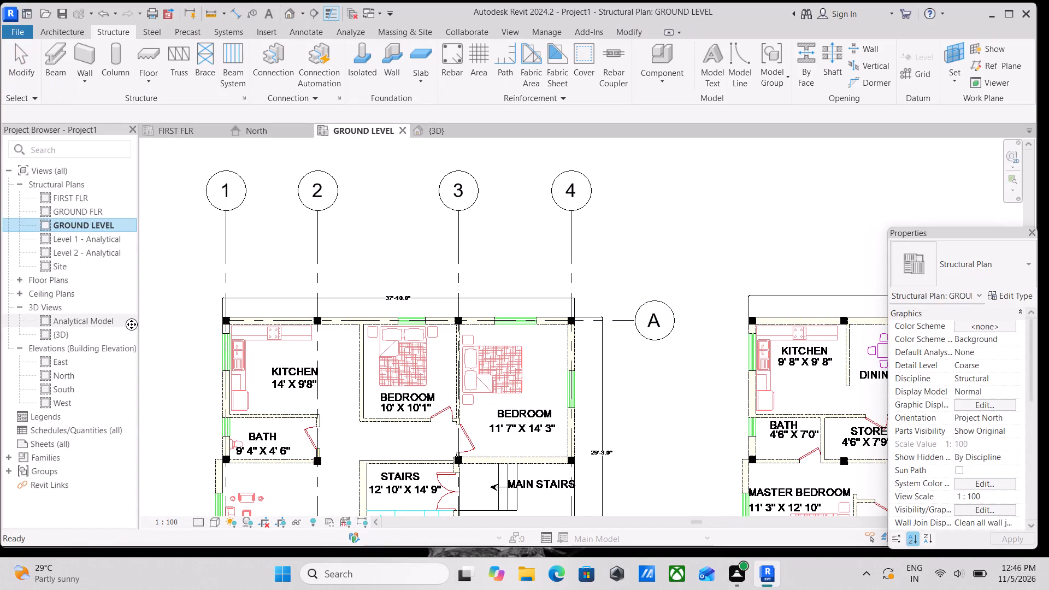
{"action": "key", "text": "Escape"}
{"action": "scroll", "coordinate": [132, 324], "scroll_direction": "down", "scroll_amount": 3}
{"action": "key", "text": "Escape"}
Extend grid A's kitchen end outward, well past grid 1 and the kitchen's outer corner column.
{"action": "scroll", "coordinate": [267, 322], "scroll_direction": "down", "scroll_amount": 2}
{"action": "middle_click_drag", "start_coordinate": [269, 322], "coordinate": [355, 337]}
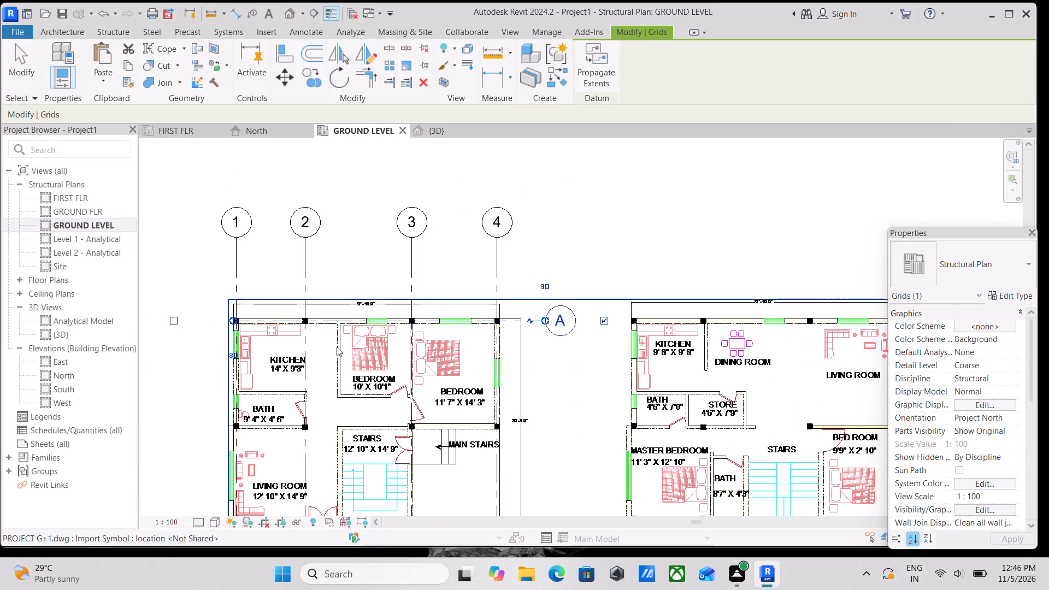
{"action": "middle_click_drag", "start_coordinate": [344, 345], "coordinate": [467, 338]}
{"action": "key", "text": "Escape"}
{"action": "scroll", "coordinate": [661, 313], "scroll_direction": "up", "scroll_amount": 1}
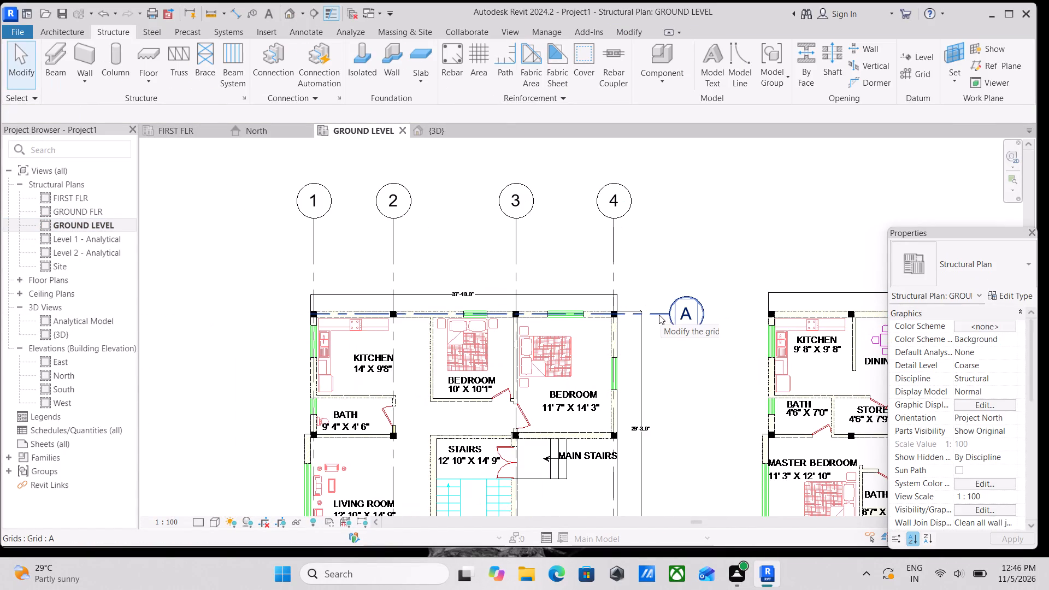
{"action": "left_click", "coordinate": [659, 315]}
{"action": "left_click_drag", "start_coordinate": [311, 311], "coordinate": [300, 312]}
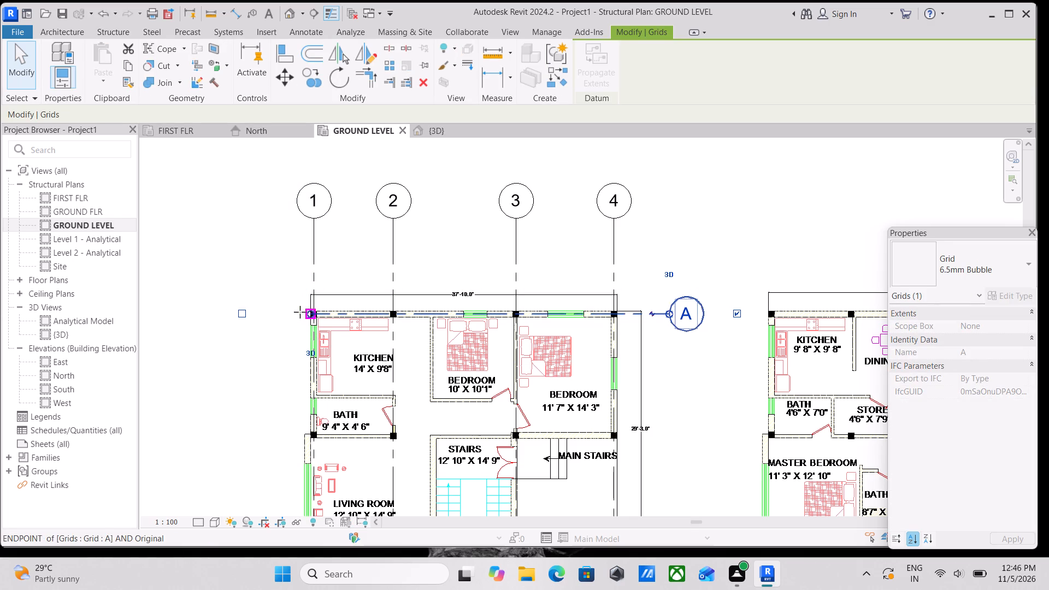
{"action": "left_click_drag", "start_coordinate": [300, 312], "coordinate": [179, 313]}
{"action": "scroll", "coordinate": [206, 345], "scroll_direction": "down", "scroll_amount": 2}
{"action": "middle_click_drag", "start_coordinate": [217, 348], "coordinate": [375, 369]}
{"action": "scroll", "coordinate": [334, 341], "scroll_direction": "up", "scroll_amount": 2}
{"action": "left_click_drag", "start_coordinate": [344, 342], "coordinate": [329, 341]}
{"action": "key", "text": "Escape"}
Draw a horizontal grid line from the bath's outer corner column through the stairs columns, aligning its head with grid A.
{"action": "scroll", "coordinate": [407, 352], "scroll_direction": "down", "scroll_amount": 2}
{"action": "middle_click_drag", "start_coordinate": [407, 352], "coordinate": [245, 335]}
{"action": "middle_click_drag", "start_coordinate": [299, 361], "coordinate": [299, 361]}
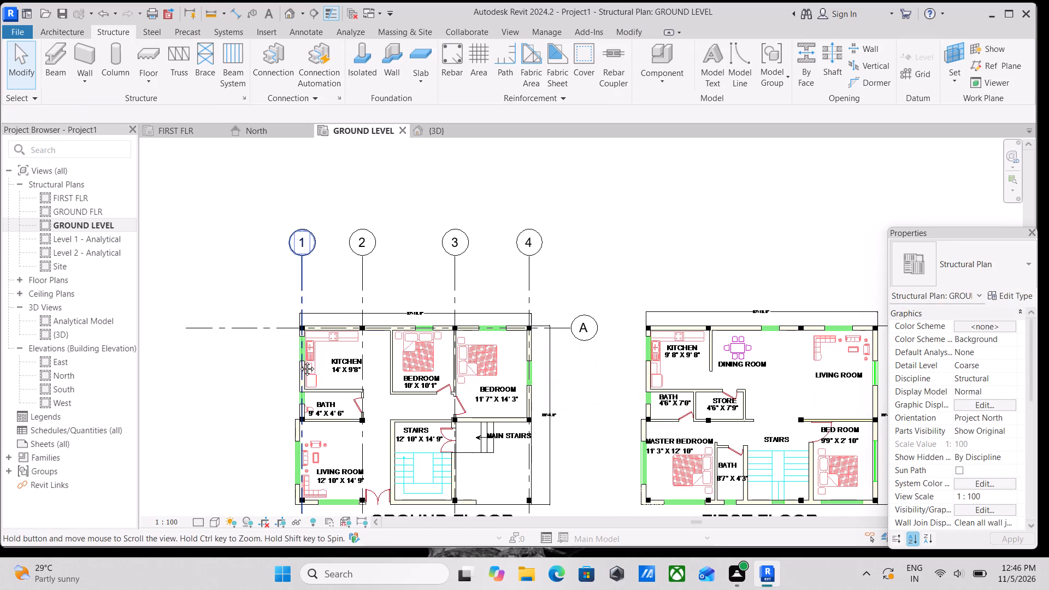
{"action": "middle_click_drag", "start_coordinate": [299, 361], "coordinate": [290, 351]}
{"action": "type", "text": "GR"}
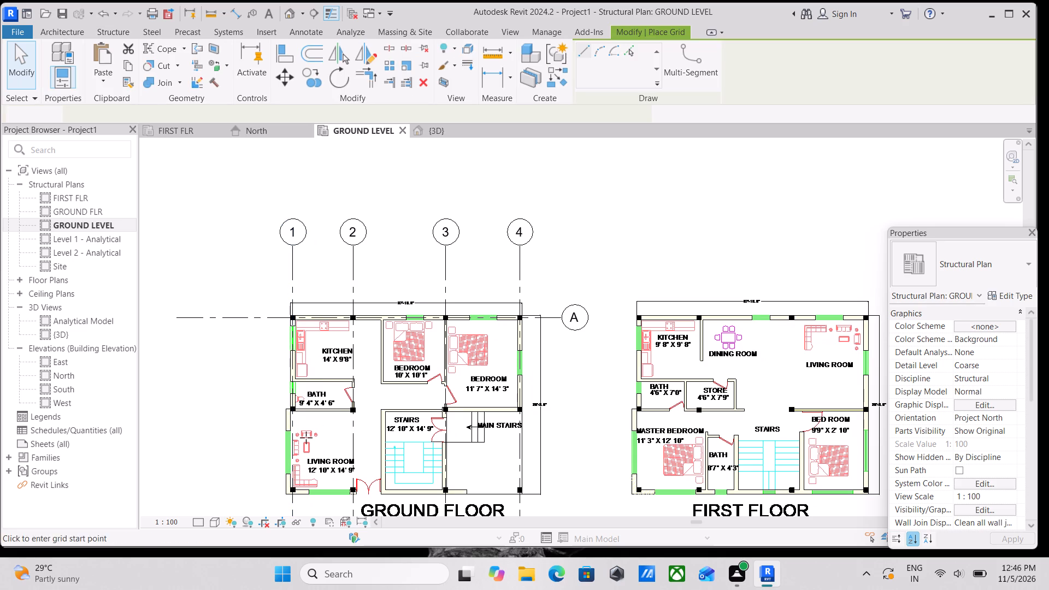
{"action": "scroll", "coordinate": [286, 405], "scroll_direction": "up", "scroll_amount": 6}
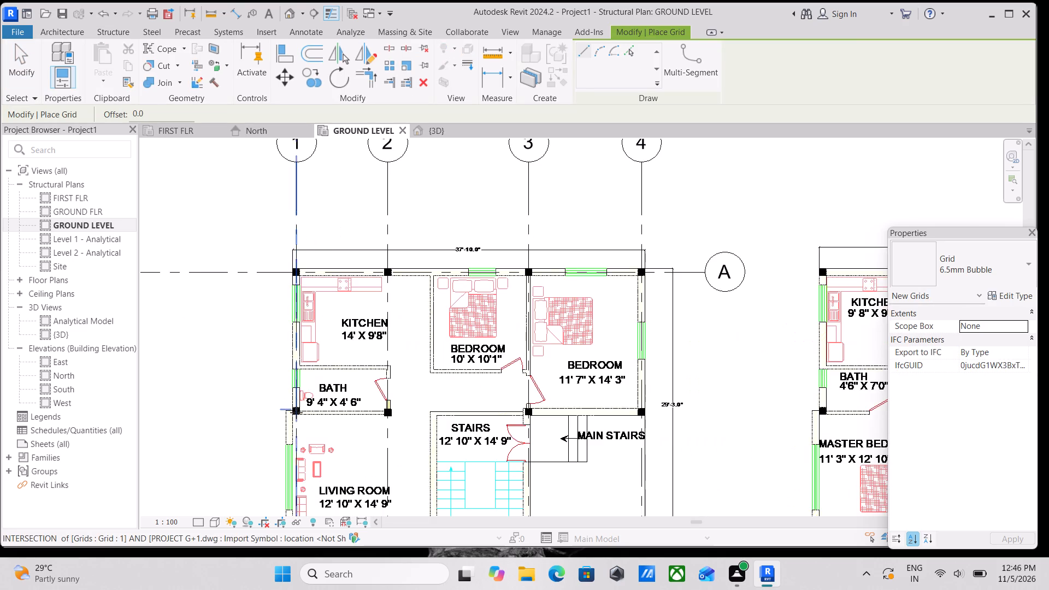
{"action": "scroll", "coordinate": [296, 412], "scroll_direction": "up", "scroll_amount": 11}
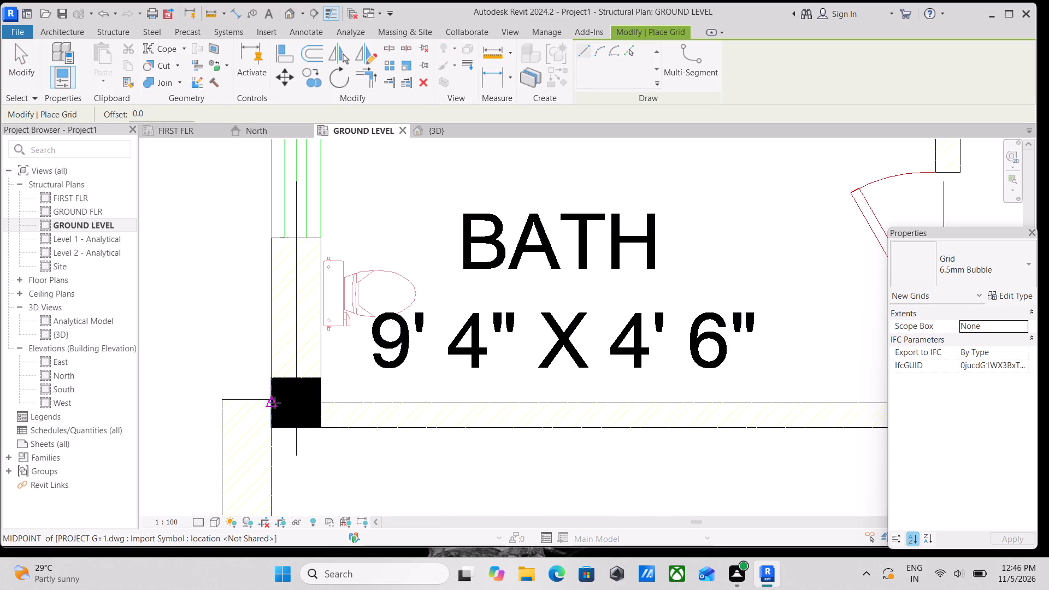
{"action": "scroll", "coordinate": [273, 402], "scroll_direction": "up", "scroll_amount": 7}
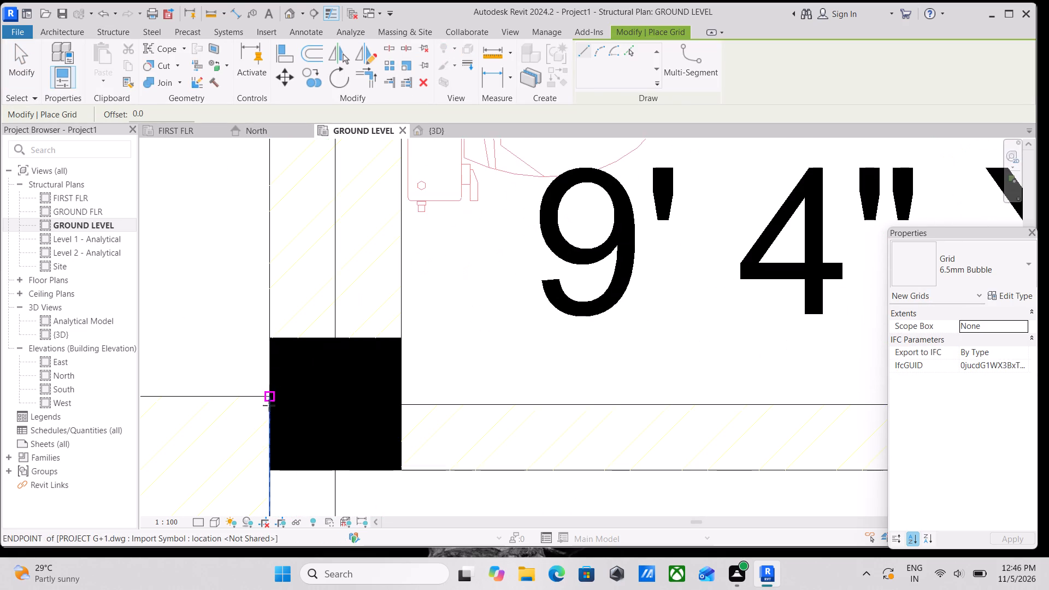
{"action": "left_click", "coordinate": [268, 408]}
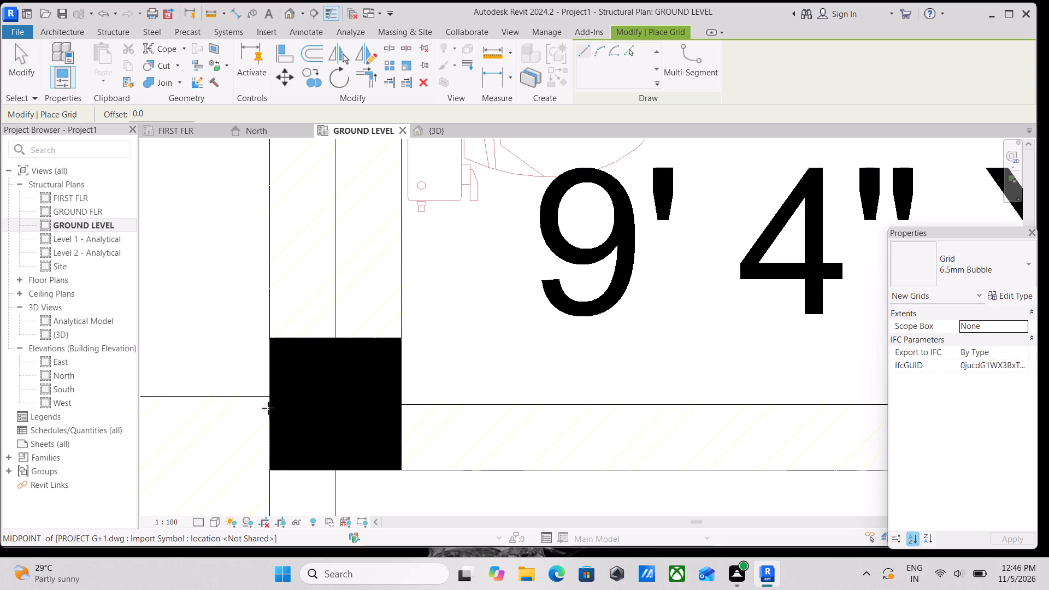
{"action": "scroll", "coordinate": [559, 405], "scroll_direction": "down", "scroll_amount": 1}
{"action": "middle_click_drag", "start_coordinate": [556, 405], "coordinate": [25, 424]}
{"action": "scroll", "coordinate": [376, 432], "scroll_direction": "down", "scroll_amount": 5}
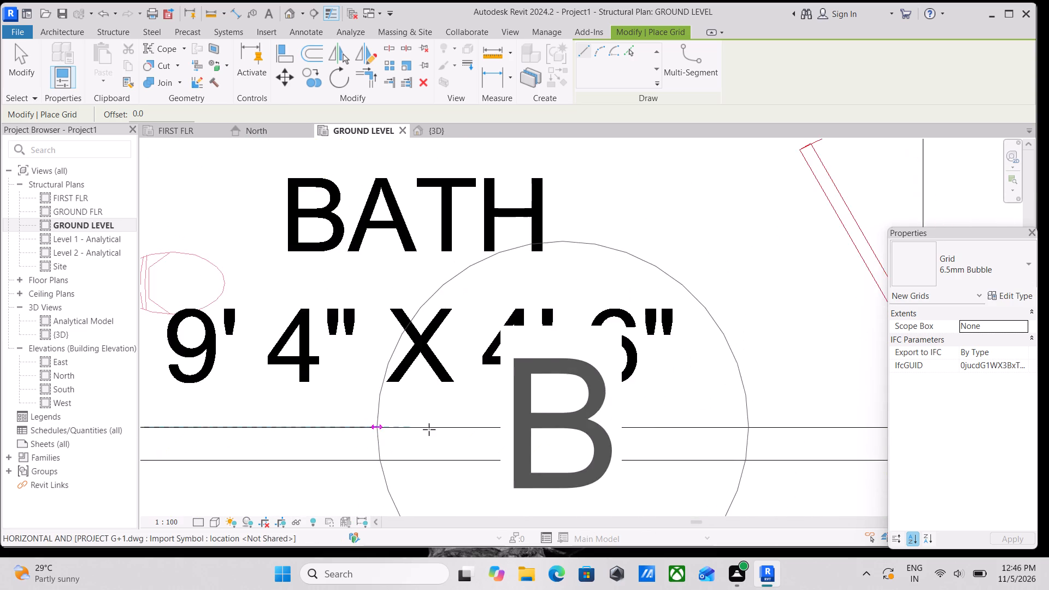
{"action": "scroll", "coordinate": [429, 429], "scroll_direction": "down", "scroll_amount": 6}
{"action": "middle_click_drag", "start_coordinate": [473, 430], "coordinate": [233, 429]}
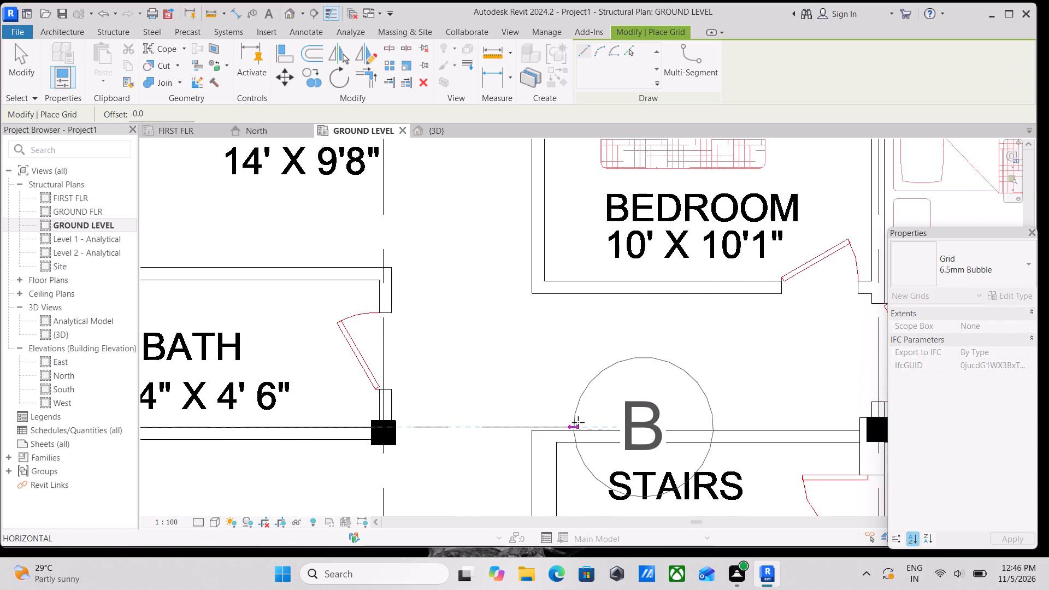
{"action": "scroll", "coordinate": [580, 421], "scroll_direction": "down", "scroll_amount": 1}
{"action": "middle_click_drag", "start_coordinate": [580, 421], "coordinate": [321, 429]}
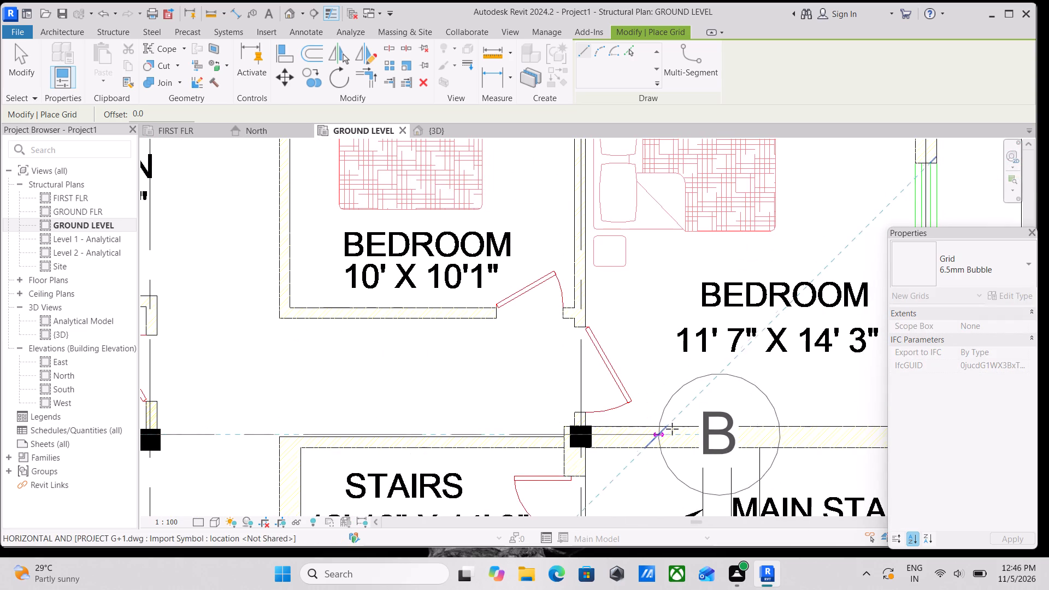
{"action": "scroll", "coordinate": [672, 429], "scroll_direction": "down", "scroll_amount": 1}
{"action": "middle_click_drag", "start_coordinate": [672, 429], "coordinate": [203, 421]}
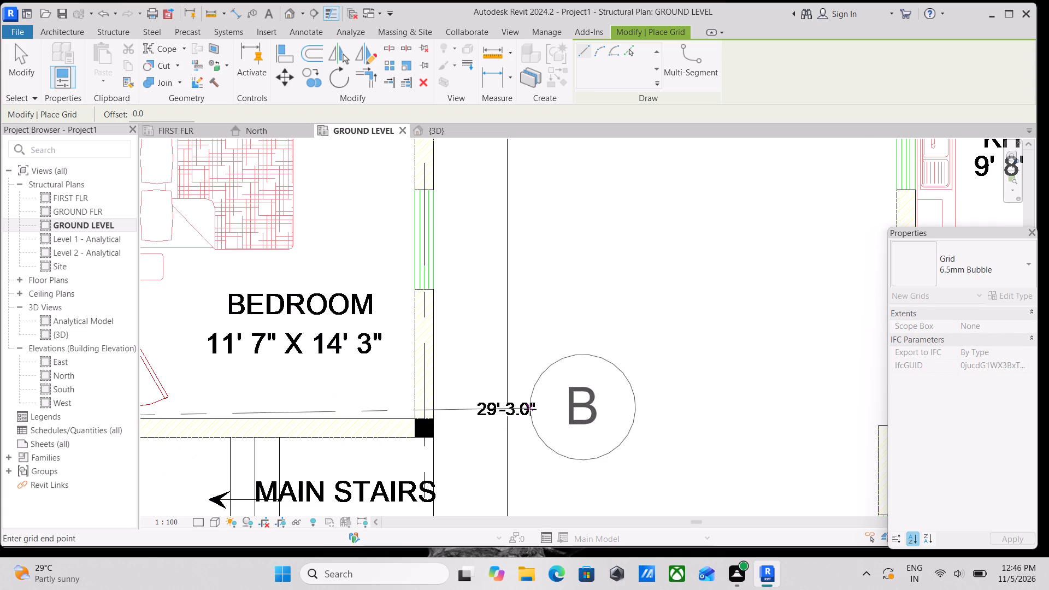
{"action": "scroll", "coordinate": [530, 409], "scroll_direction": "down", "scroll_amount": 4}
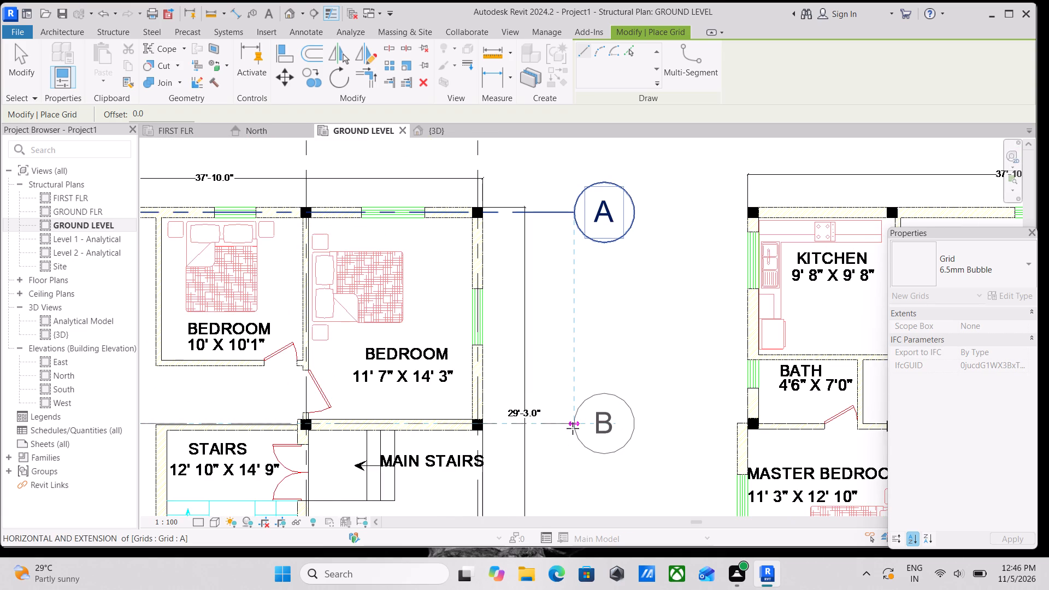
{"action": "left_click", "coordinate": [573, 428]}
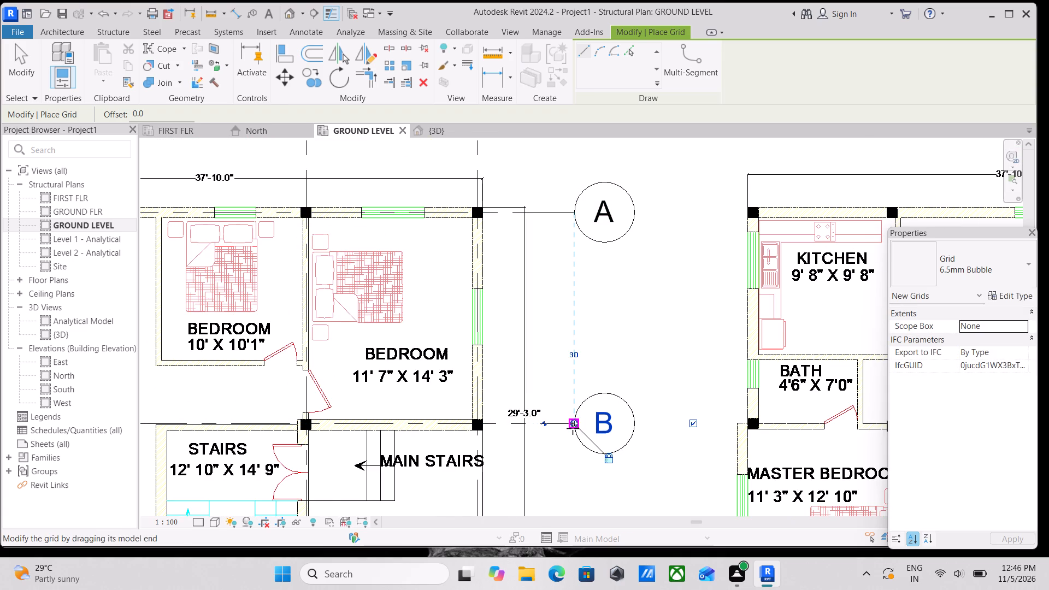
{"action": "key", "text": "Escape"}
Draw a horizontal grid line from the living room's outer corner column along the lower ground floor columns, aligning its head with grid B.
{"action": "scroll", "coordinate": [509, 388], "scroll_direction": "down", "scroll_amount": 3}
{"action": "scroll", "coordinate": [358, 378], "scroll_direction": "down", "scroll_amount": 1}
{"action": "middle_click_drag", "start_coordinate": [358, 378], "coordinate": [491, 292]}
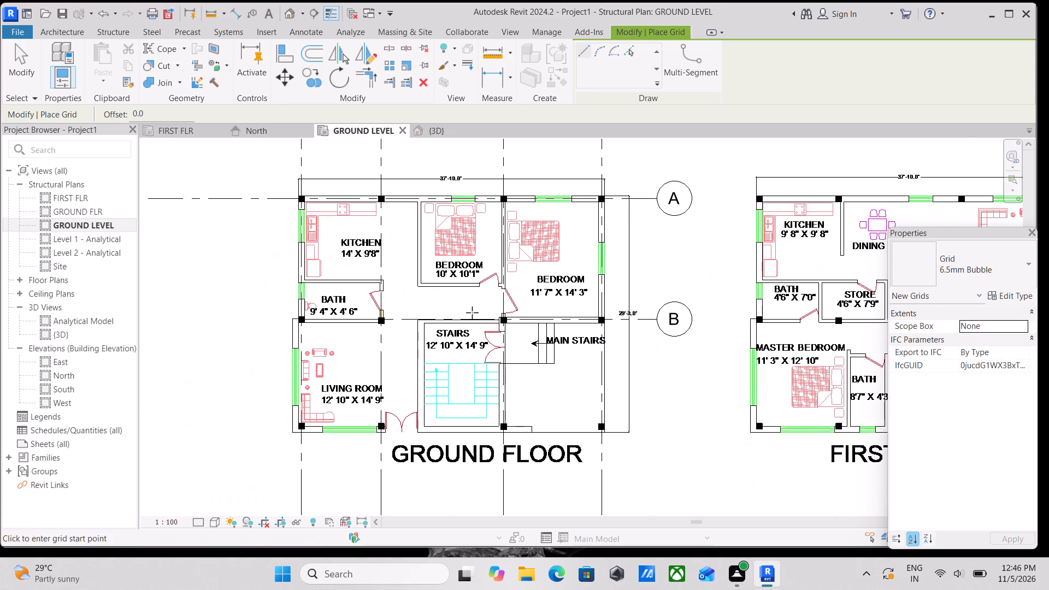
{"action": "scroll", "coordinate": [303, 431], "scroll_direction": "down", "scroll_amount": 1}
{"action": "middle_click_drag", "start_coordinate": [303, 431], "coordinate": [196, 523]}
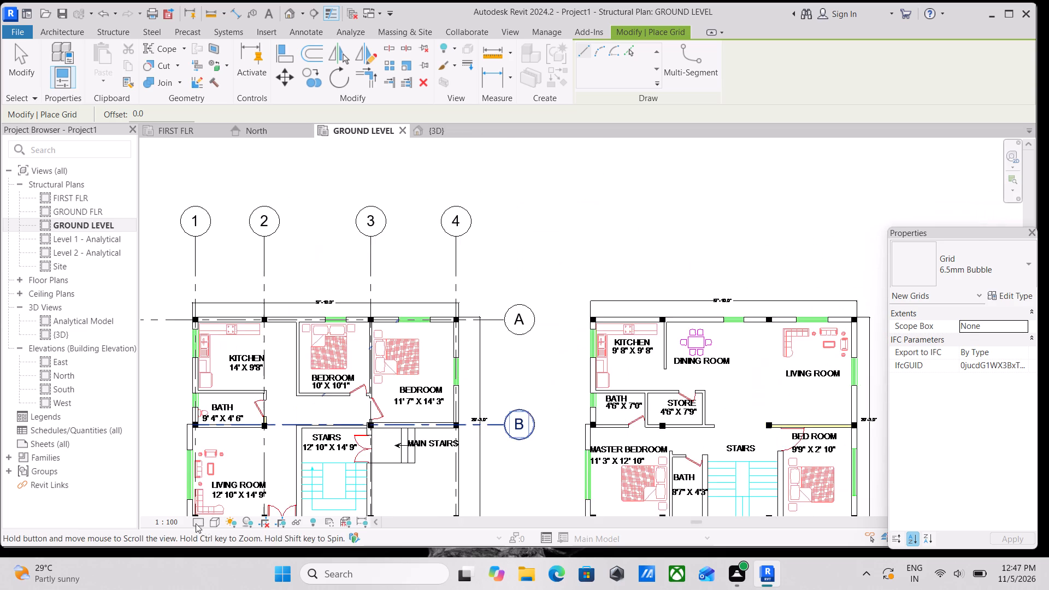
{"action": "middle_click_drag", "start_coordinate": [259, 453], "coordinate": [349, 359]}
{"action": "scroll", "coordinate": [287, 427], "scroll_direction": "up", "scroll_amount": 3}
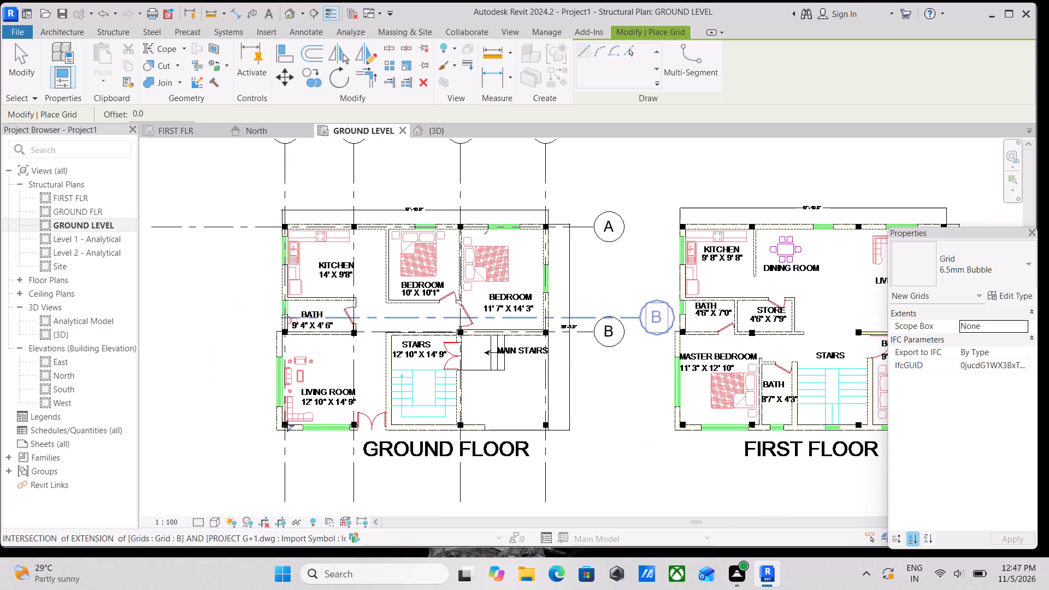
{"action": "scroll", "coordinate": [287, 426], "scroll_direction": "up", "scroll_amount": 15}
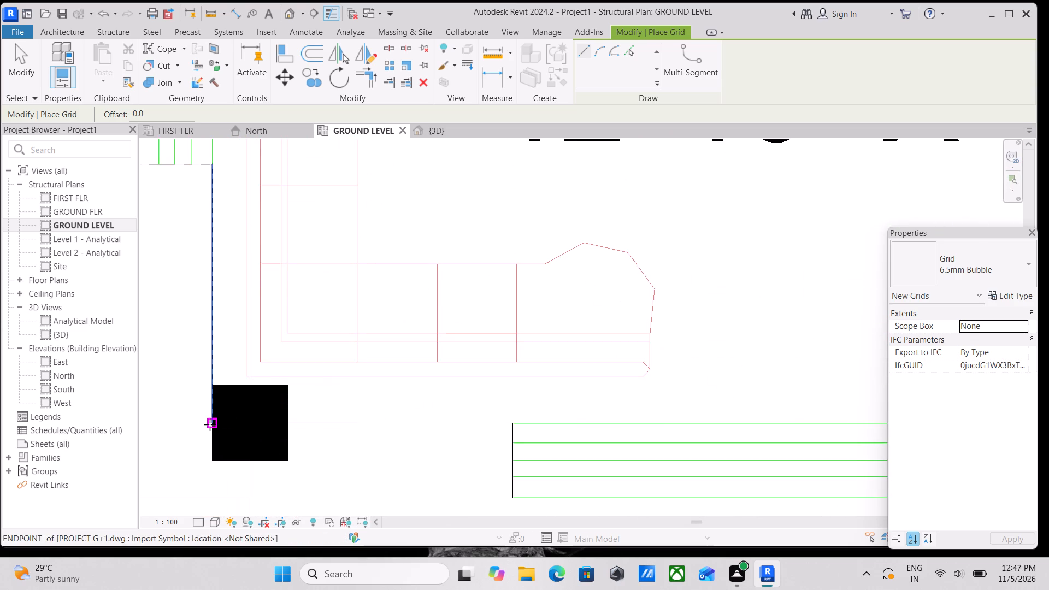
{"action": "left_click", "coordinate": [210, 424]}
{"action": "scroll", "coordinate": [487, 408], "scroll_direction": "down", "scroll_amount": 3}
{"action": "middle_click_drag", "start_coordinate": [487, 408], "coordinate": [0, 465]}
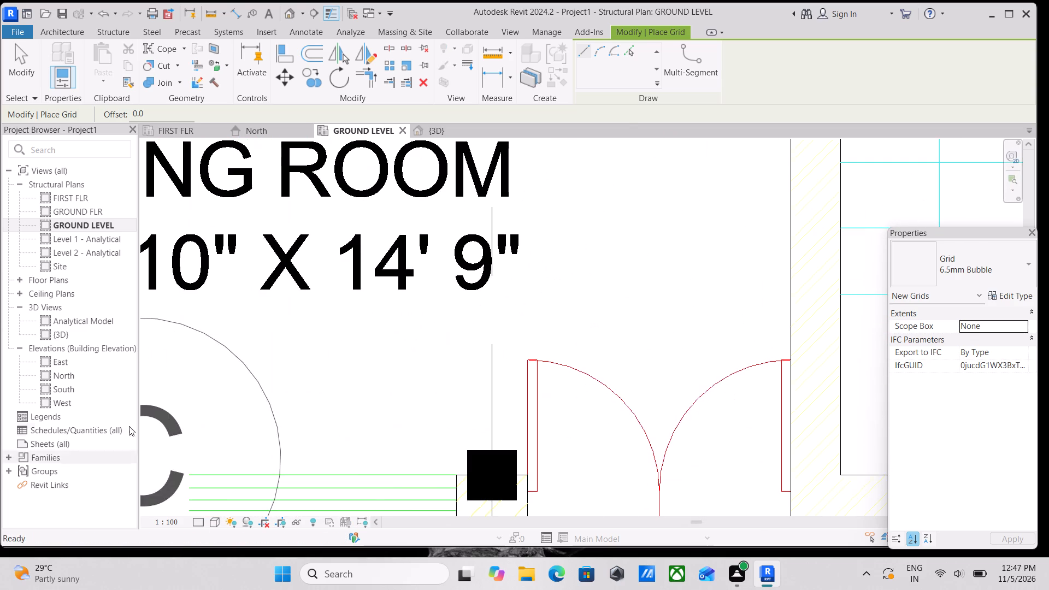
{"action": "scroll", "coordinate": [183, 424], "scroll_direction": "down", "scroll_amount": 3}
{"action": "scroll", "coordinate": [285, 444], "scroll_direction": "down", "scroll_amount": 4}
{"action": "scroll", "coordinate": [336, 437], "scroll_direction": "down", "scroll_amount": 3}
{"action": "middle_click_drag", "start_coordinate": [336, 437], "coordinate": [310, 440]}
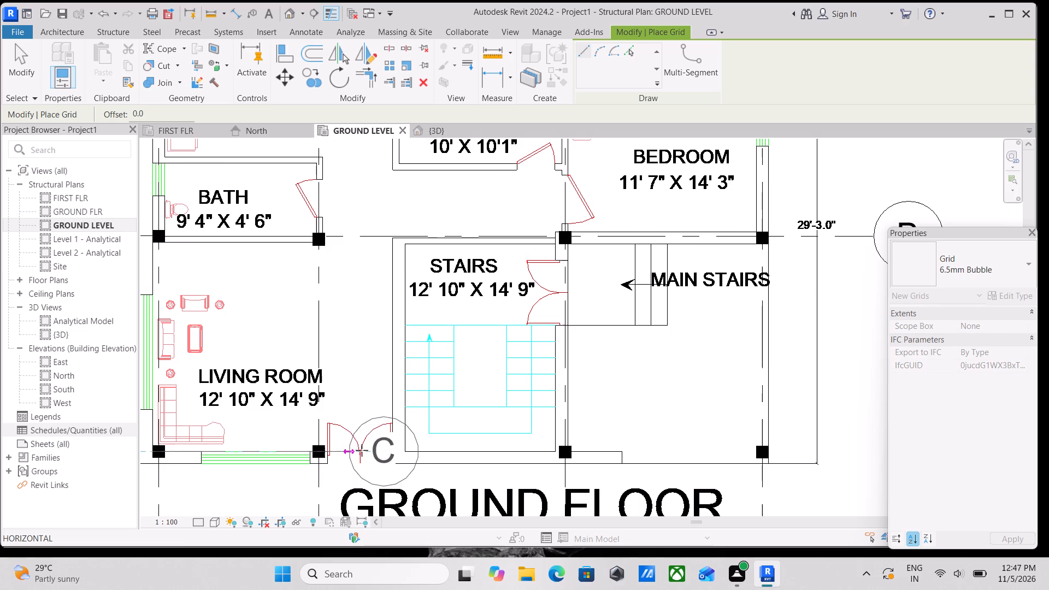
{"action": "scroll", "coordinate": [377, 449], "scroll_direction": "down", "scroll_amount": 1}
{"action": "middle_click_drag", "start_coordinate": [377, 449], "coordinate": [351, 451]}
{"action": "middle_click_drag", "start_coordinate": [493, 443], "coordinate": [486, 443]}
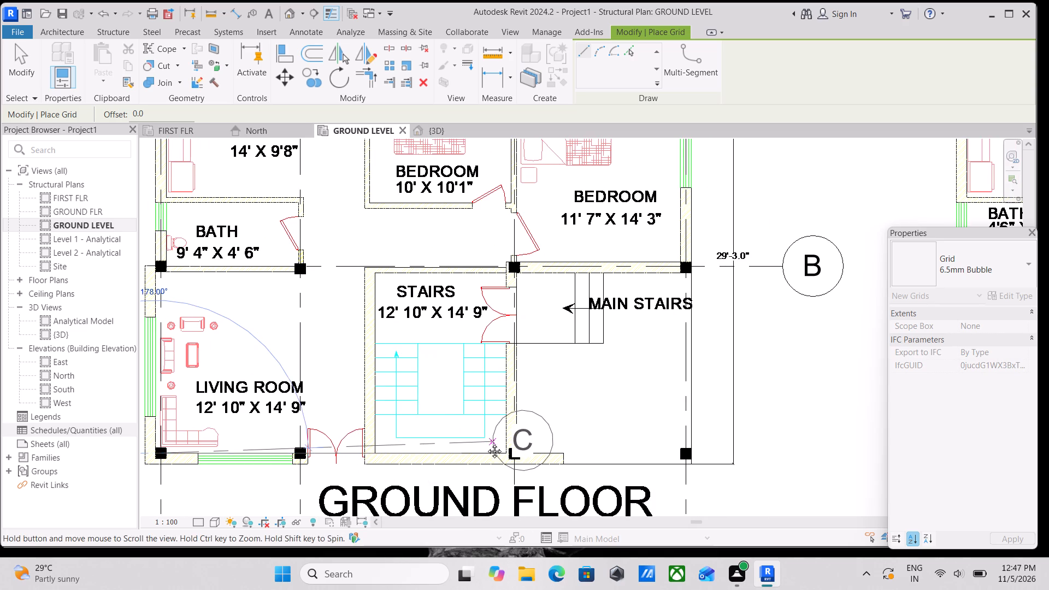
{"action": "middle_click_drag", "start_coordinate": [486, 443], "coordinate": [396, 441]}
{"action": "middle_click_drag", "start_coordinate": [606, 454], "coordinate": [511, 463]}
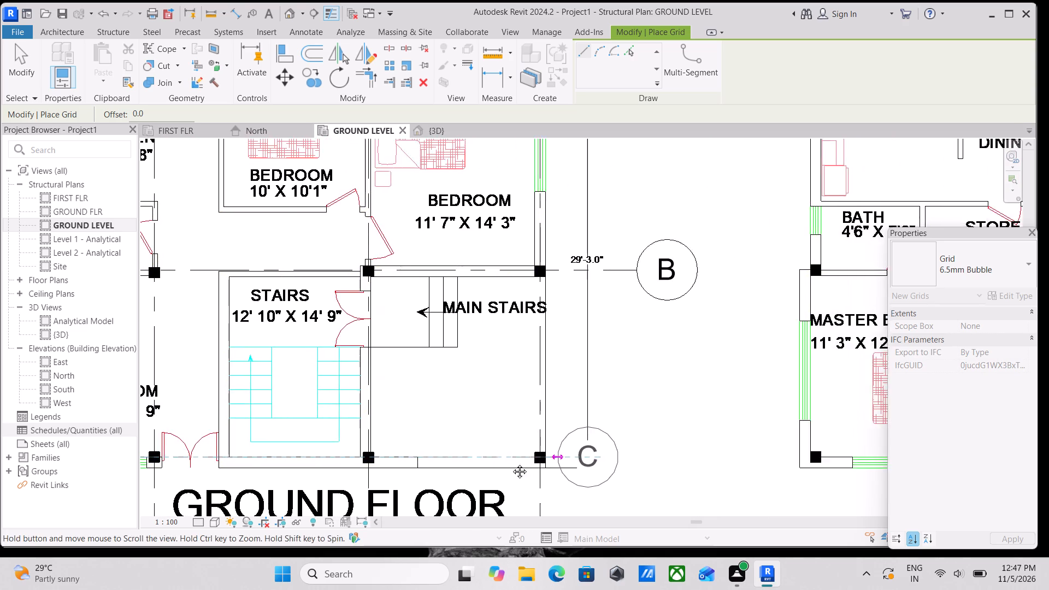
{"action": "middle_click_drag", "start_coordinate": [511, 463], "coordinate": [508, 463]}
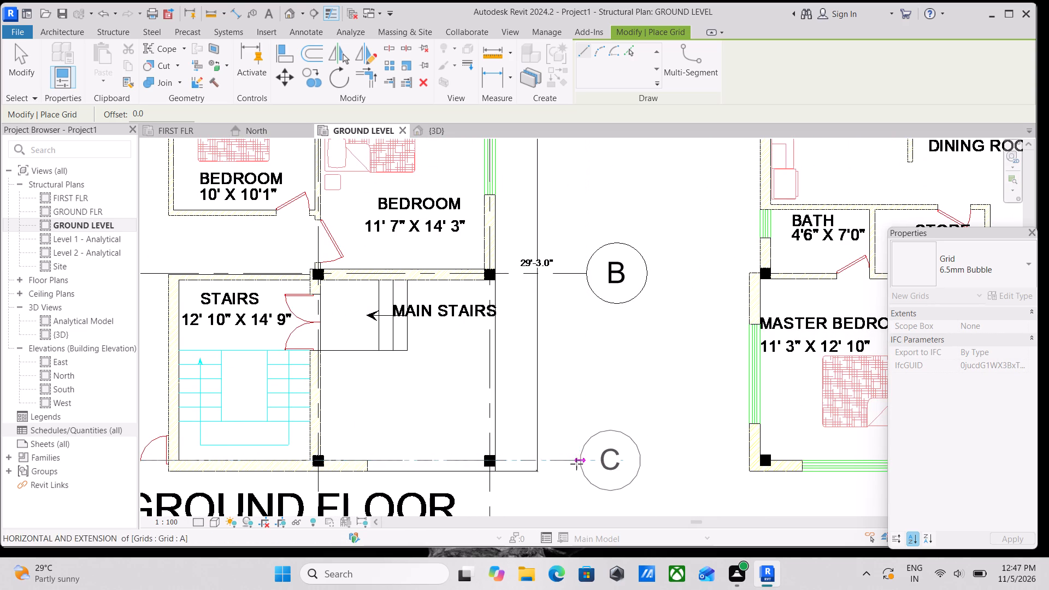
{"action": "left_click", "coordinate": [586, 464]}
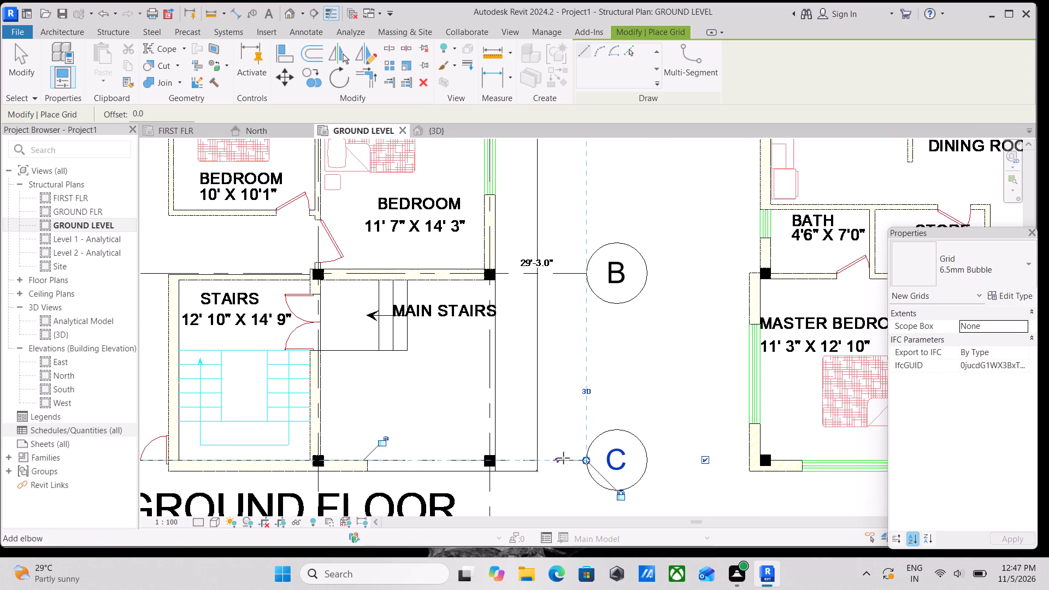
{"action": "key", "text": "Escape"}
{"action": "key", "text": "Escape"}
{"action": "scroll", "coordinate": [320, 381], "scroll_direction": "down", "scroll_amount": 2}
{"action": "key", "text": "Escape"}
Examine the horizontal grids across the ground floor plan, from the kitchen down to the living room's outer corner column.
{"action": "scroll", "coordinate": [259, 366], "scroll_direction": "down", "scroll_amount": 2}
{"action": "middle_click_drag", "start_coordinate": [259, 366], "coordinate": [302, 461]}
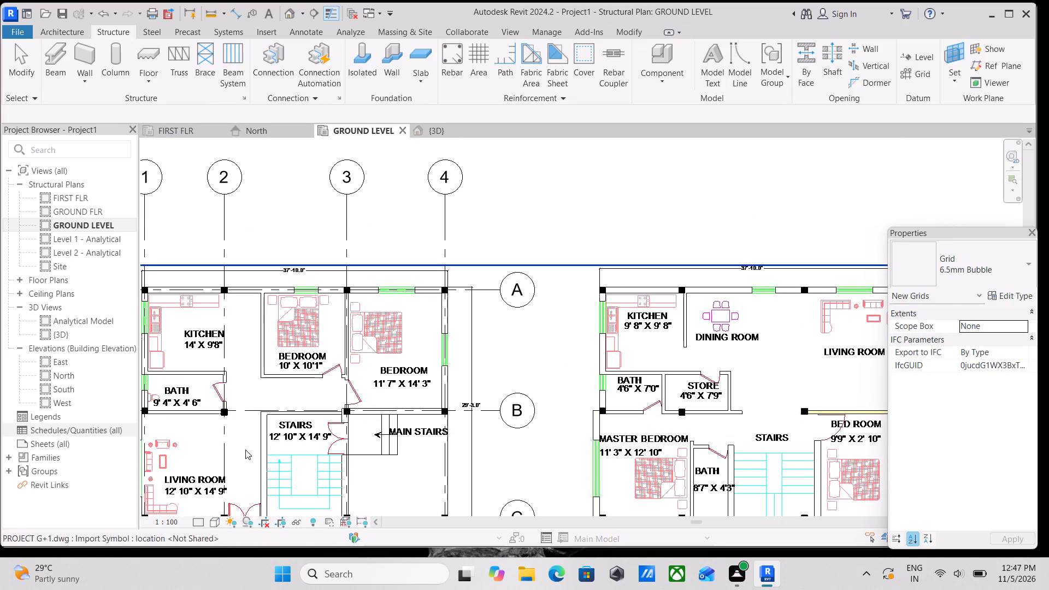
{"action": "scroll", "coordinate": [238, 445], "scroll_direction": "down", "scroll_amount": 1}
{"action": "middle_click_drag", "start_coordinate": [263, 440], "coordinate": [445, 406]}
{"action": "scroll", "coordinate": [333, 390], "scroll_direction": "up", "scroll_amount": 1}
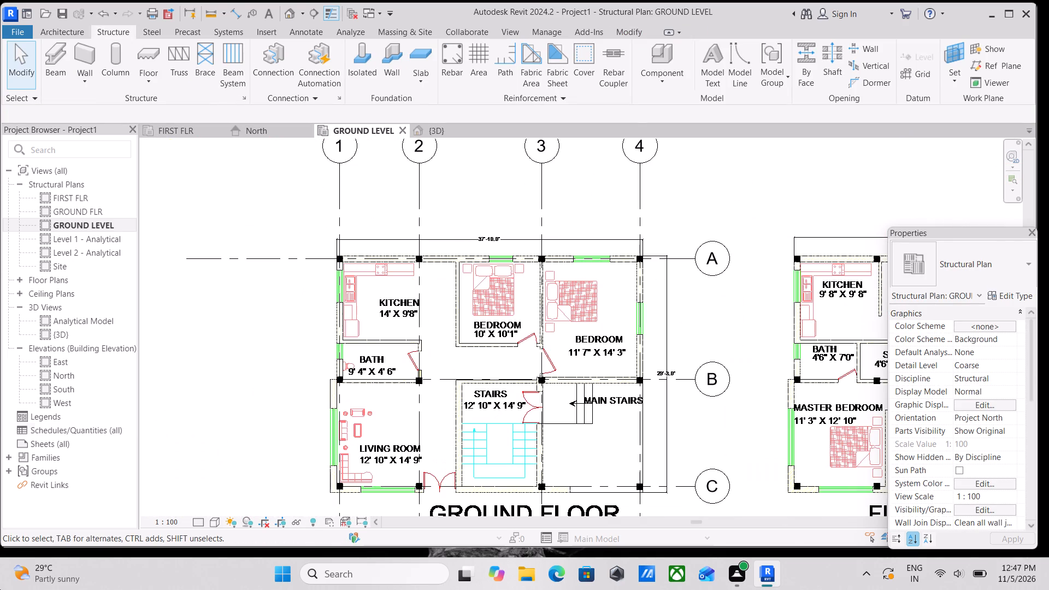
{"action": "scroll", "coordinate": [361, 264], "scroll_direction": "up", "scroll_amount": 1}
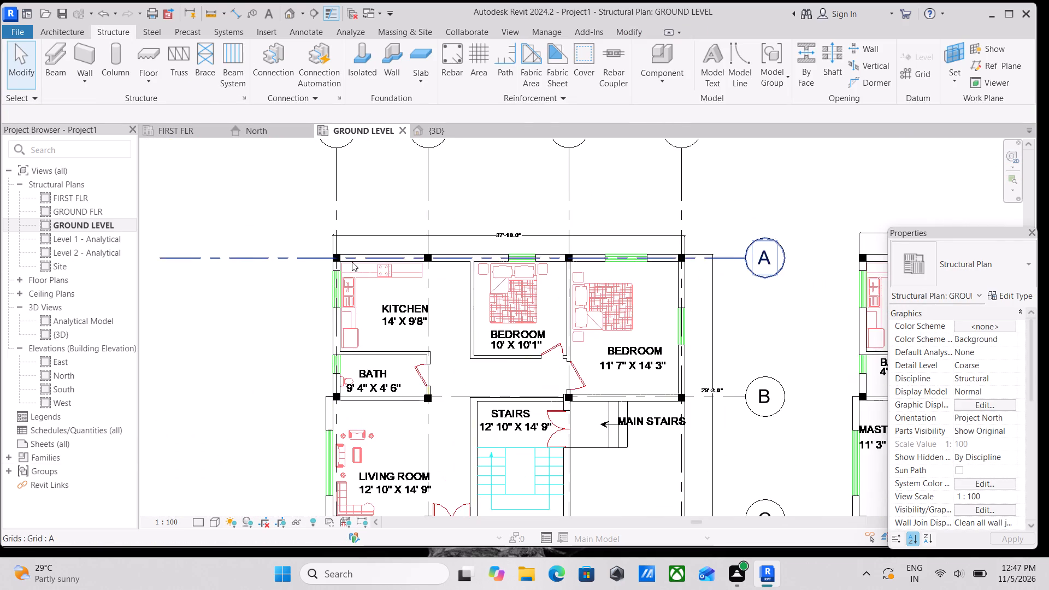
{"action": "middle_click_drag", "start_coordinate": [352, 262], "coordinate": [517, 100]}
{"action": "scroll", "coordinate": [514, 294], "scroll_direction": "down", "scroll_amount": 2}
{"action": "middle_click_drag", "start_coordinate": [516, 286], "coordinate": [518, 281]}
{"action": "scroll", "coordinate": [532, 343], "scroll_direction": "up", "scroll_amount": 3}
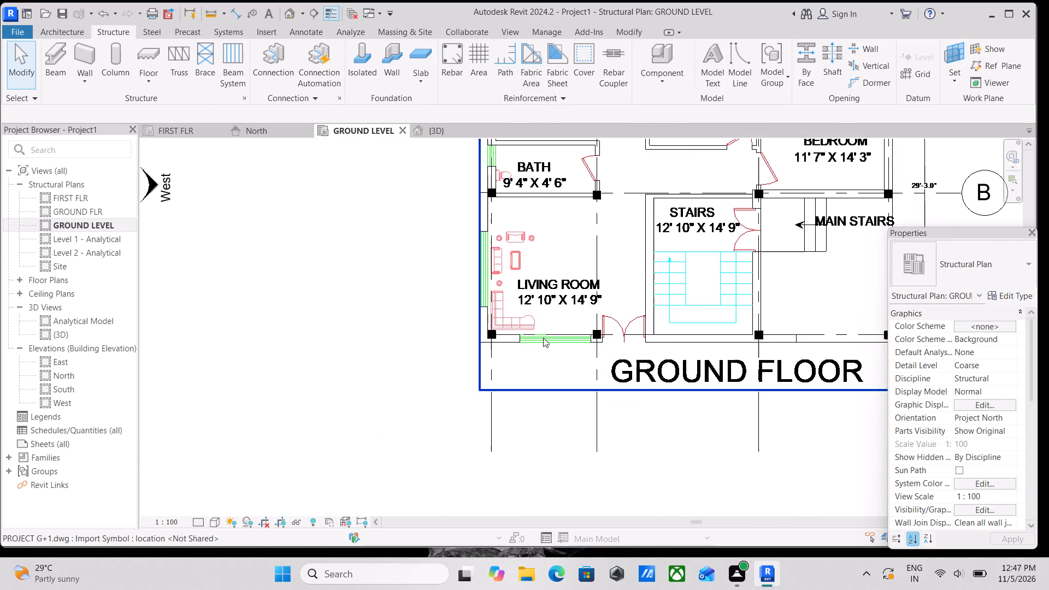
Extend the living room ends of grids B and C outward past grid 1 until they line up with grid A's end.
{"action": "scroll", "coordinate": [544, 337], "scroll_direction": "up", "scroll_amount": 2}
{"action": "left_click", "coordinate": [543, 335]}
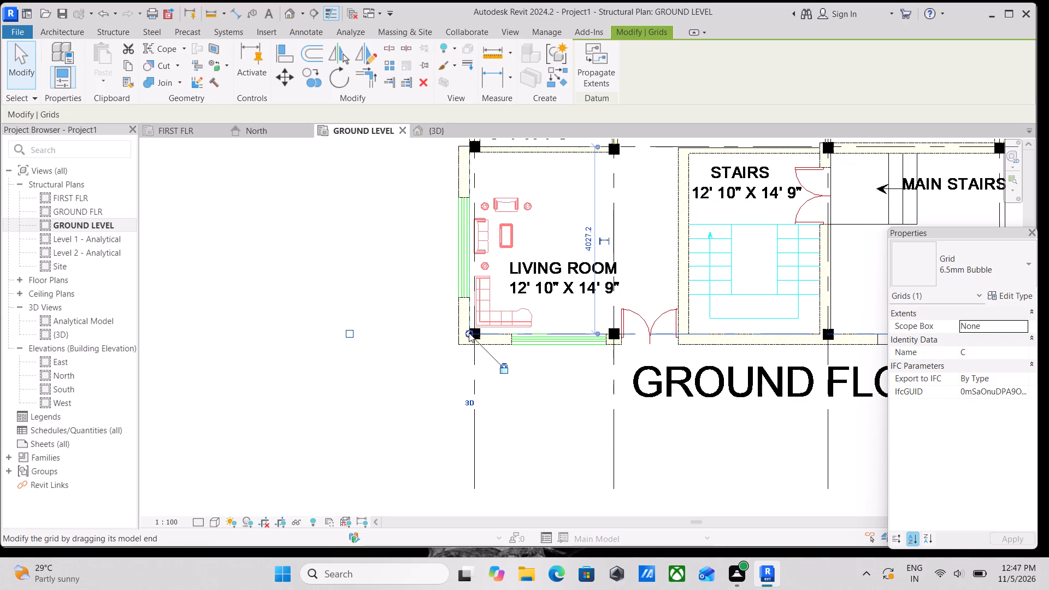
{"action": "left_click_drag", "start_coordinate": [469, 333], "coordinate": [289, 326]}
{"action": "scroll", "coordinate": [311, 333], "scroll_direction": "down", "scroll_amount": 2}
{"action": "middle_click_drag", "start_coordinate": [319, 341], "coordinate": [475, 441]}
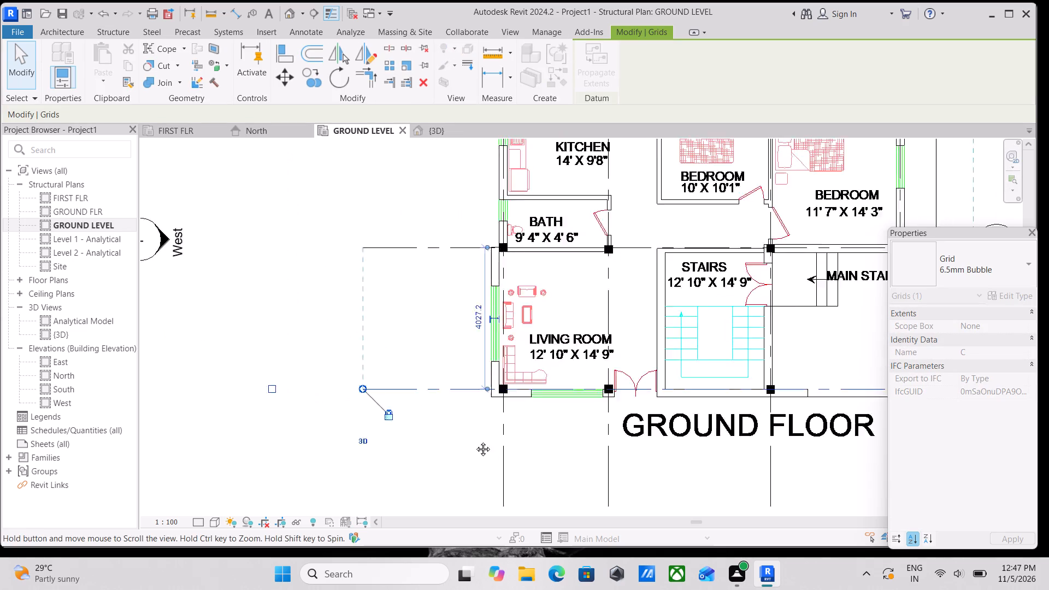
{"action": "middle_click_drag", "start_coordinate": [475, 441], "coordinate": [491, 447]}
{"action": "scroll", "coordinate": [491, 447], "scroll_direction": "up", "scroll_amount": 1}
{"action": "scroll", "coordinate": [476, 396], "scroll_direction": "down", "scroll_amount": 2}
{"action": "middle_click_drag", "start_coordinate": [476, 396], "coordinate": [491, 456]}
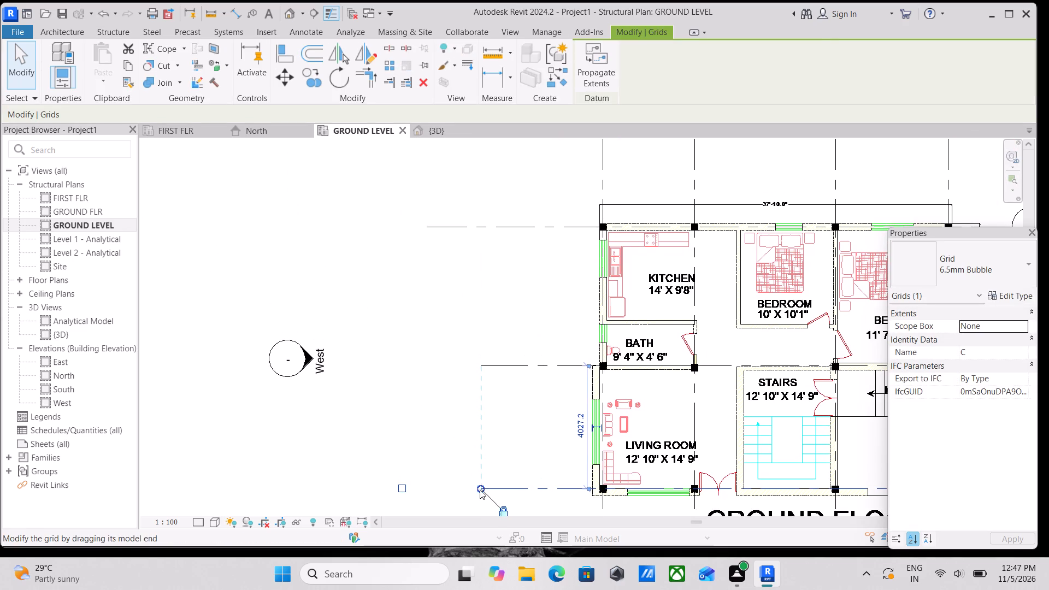
{"action": "left_click_drag", "start_coordinate": [480, 486], "coordinate": [421, 479]}
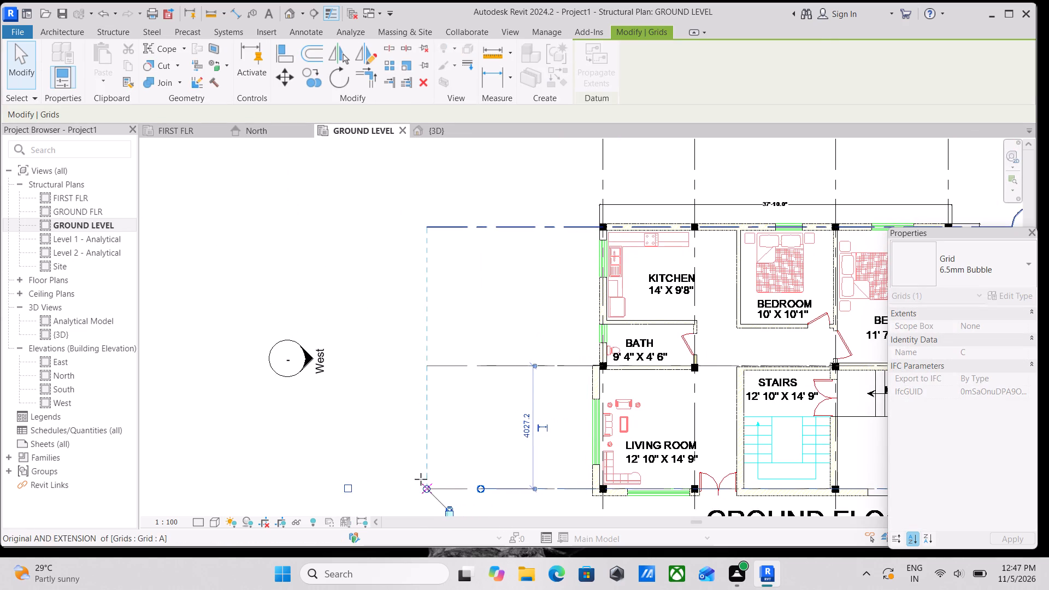
{"action": "left_click_drag", "start_coordinate": [421, 479], "coordinate": [427, 480]}
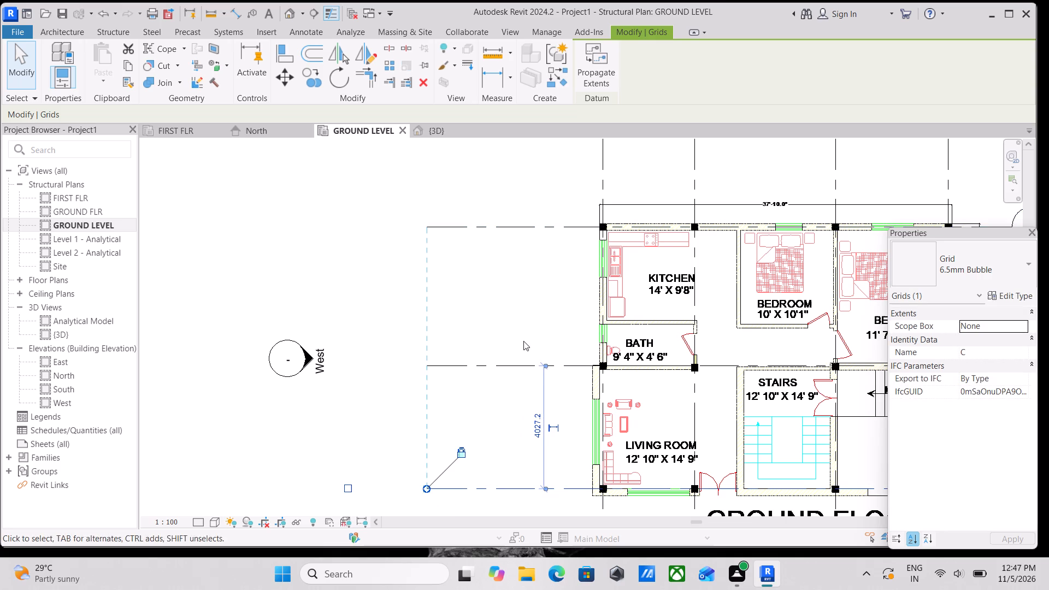
{"action": "key", "text": "Escape"}
{"action": "scroll", "coordinate": [749, 278], "scroll_direction": "up", "scroll_amount": 2}
{"action": "key", "text": "Escape"}
In the South elevation, extend the FIRST FLR, GROUND FLR and GROUND LEVEL lines together well past grid 1.
{"action": "scroll", "coordinate": [748, 277], "scroll_direction": "down", "scroll_amount": 1}
{"action": "middle_click_drag", "start_coordinate": [745, 278], "coordinate": [658, 326]}
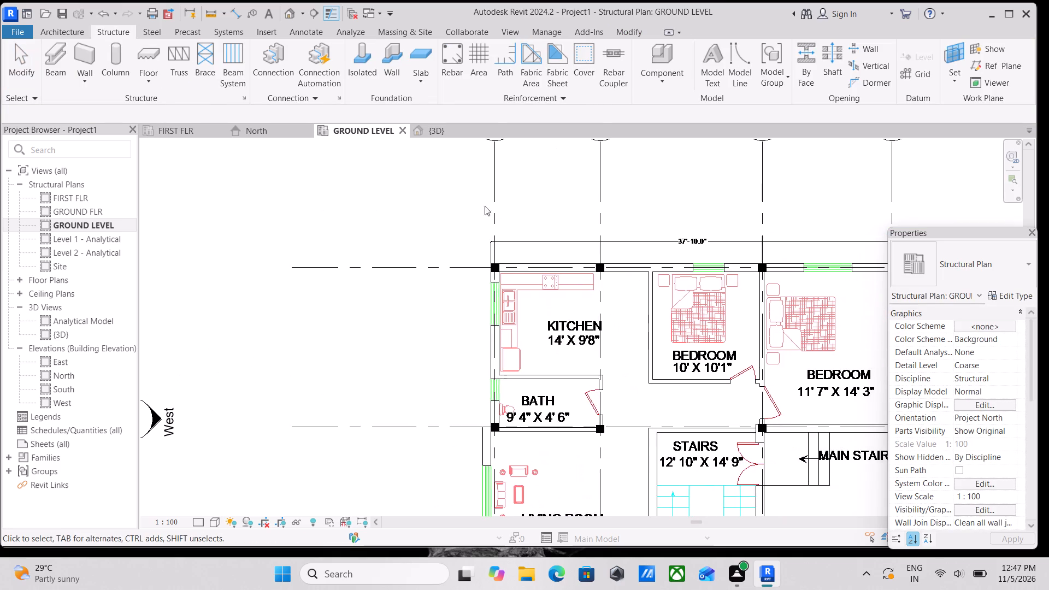
{"action": "scroll", "coordinate": [465, 205], "scroll_direction": "down", "scroll_amount": 3}
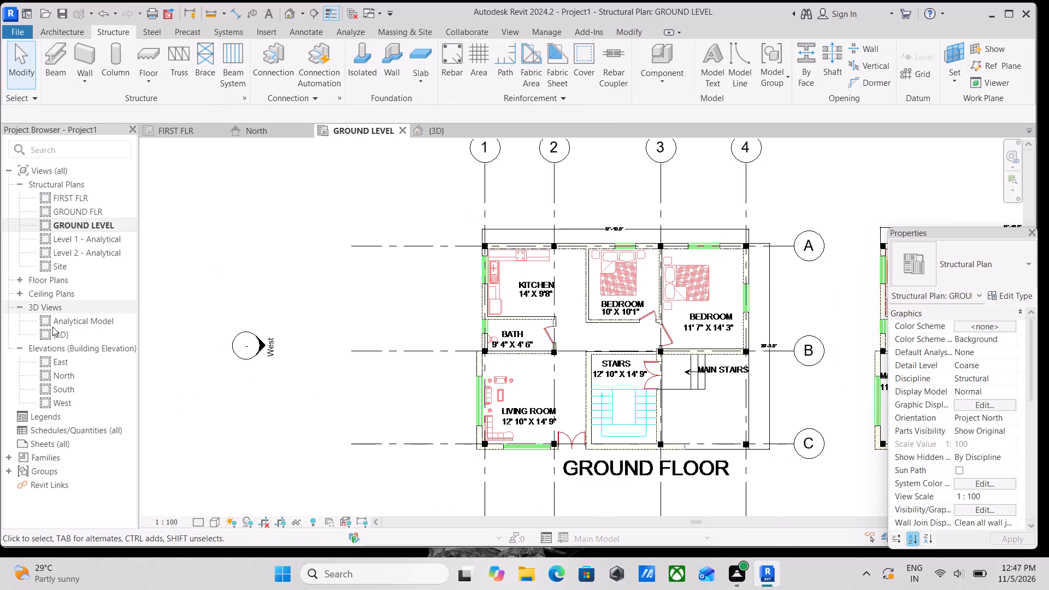
{"action": "double_click", "coordinate": [59, 385]}
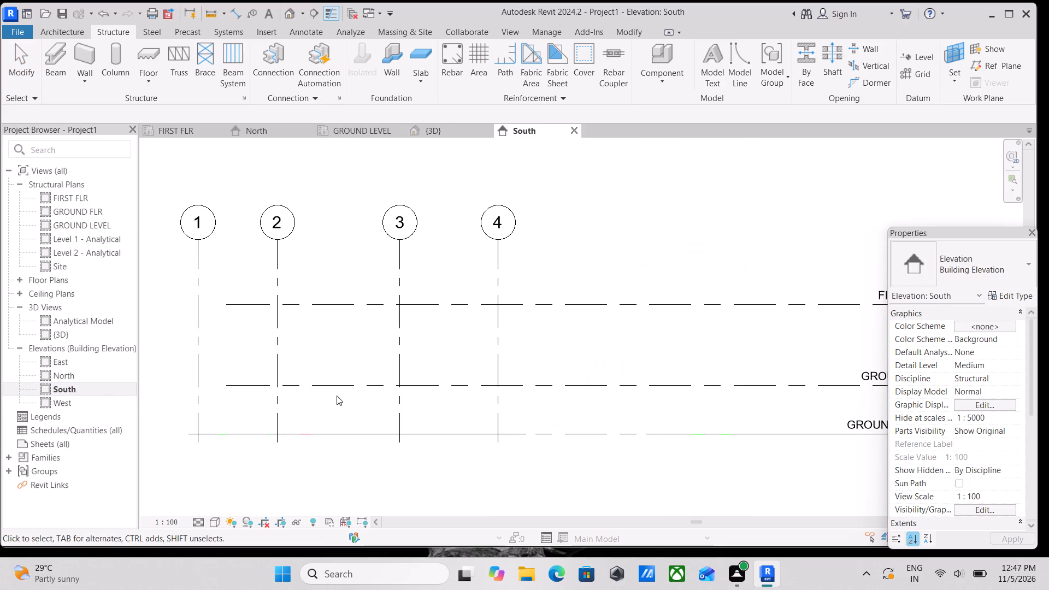
{"action": "scroll", "coordinate": [363, 397], "scroll_direction": "down", "scroll_amount": 2}
{"action": "middle_click_drag", "start_coordinate": [353, 390], "coordinate": [286, 376]}
{"action": "middle_click_drag", "start_coordinate": [427, 418], "coordinate": [686, 391]}
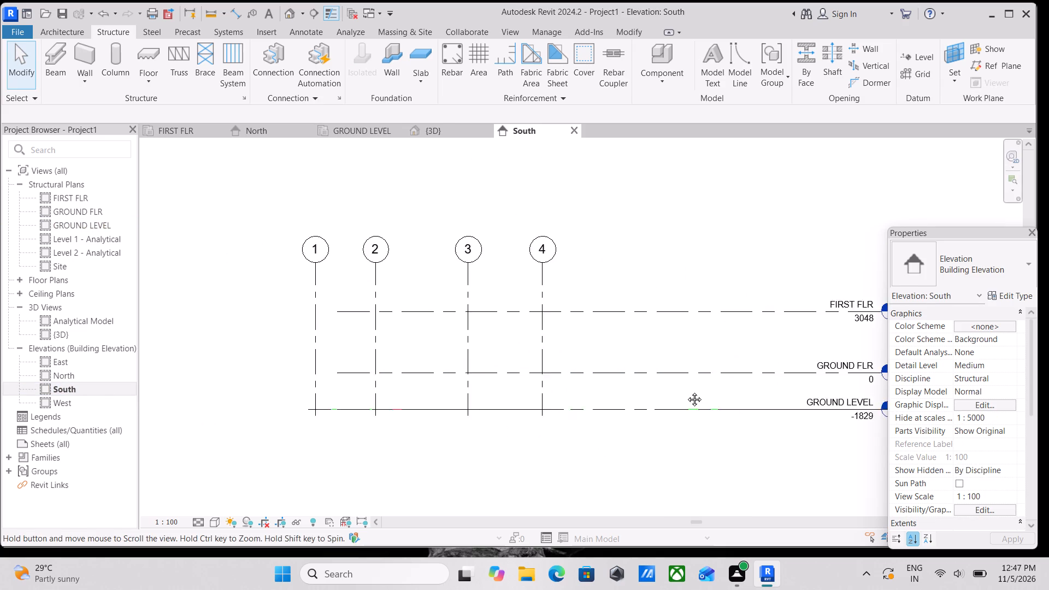
{"action": "middle_click_drag", "start_coordinate": [686, 391], "coordinate": [711, 386]}
{"action": "left_click", "coordinate": [555, 342]}
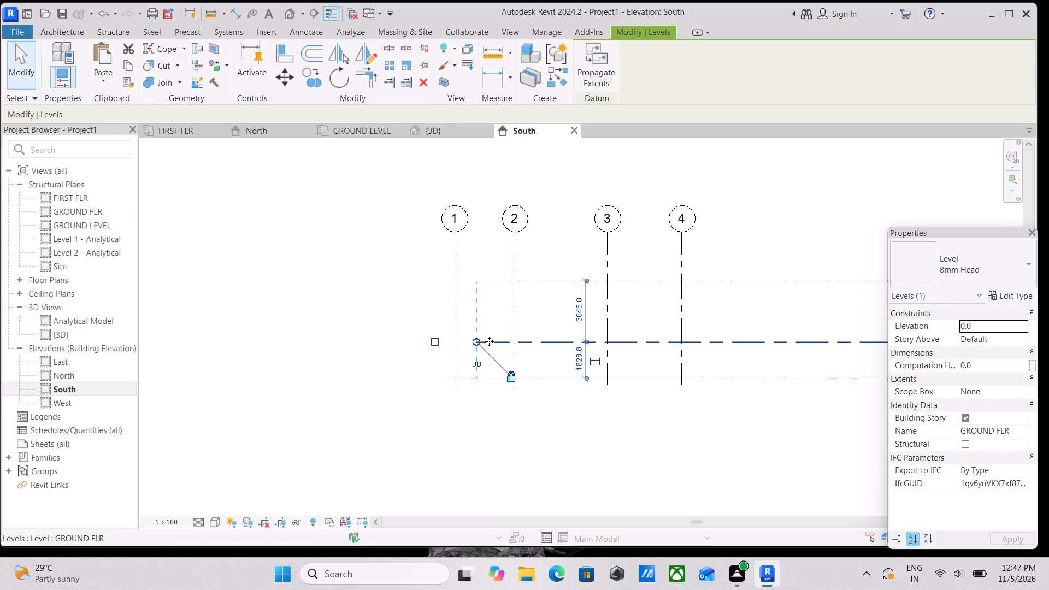
{"action": "left_click_drag", "start_coordinate": [473, 344], "coordinate": [372, 341]}
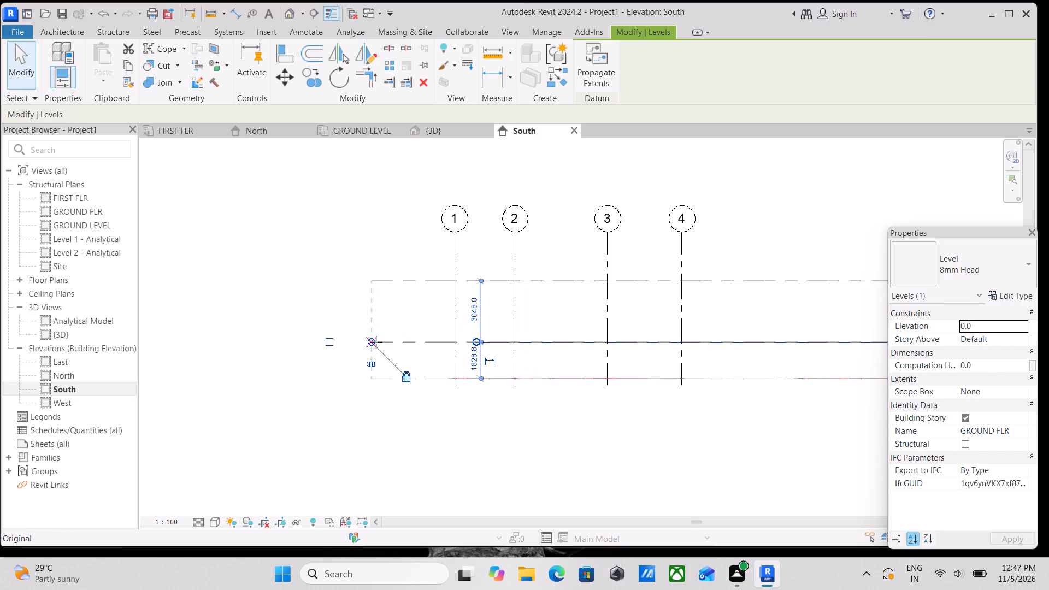
{"action": "scroll", "coordinate": [562, 358], "scroll_direction": "down", "scroll_amount": 2}
{"action": "key", "text": "Escape"}
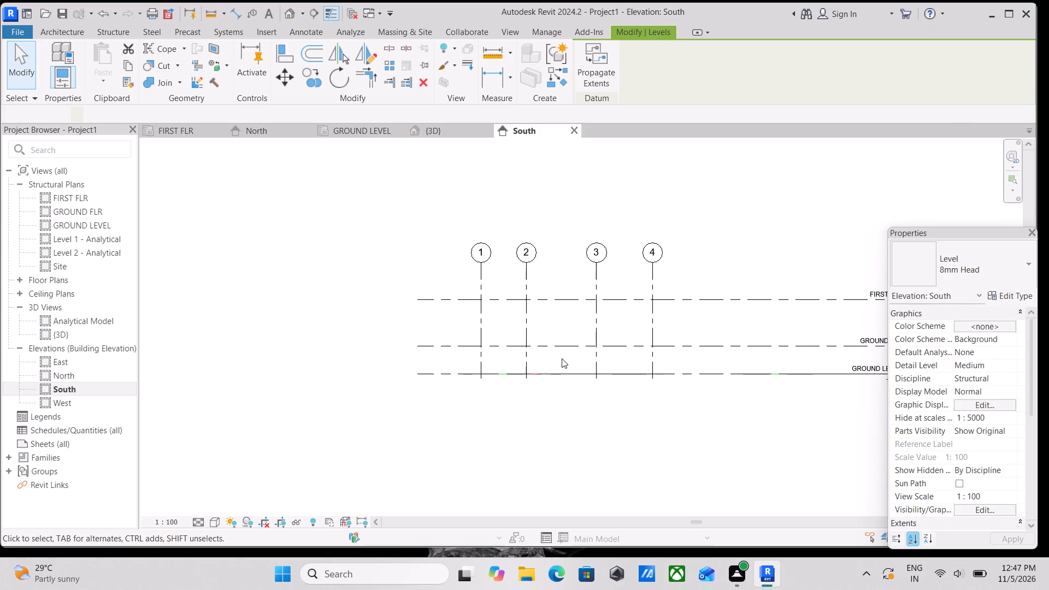
{"action": "key", "text": "Escape"}
{"action": "scroll", "coordinate": [727, 339], "scroll_direction": "down", "scroll_amount": 2}
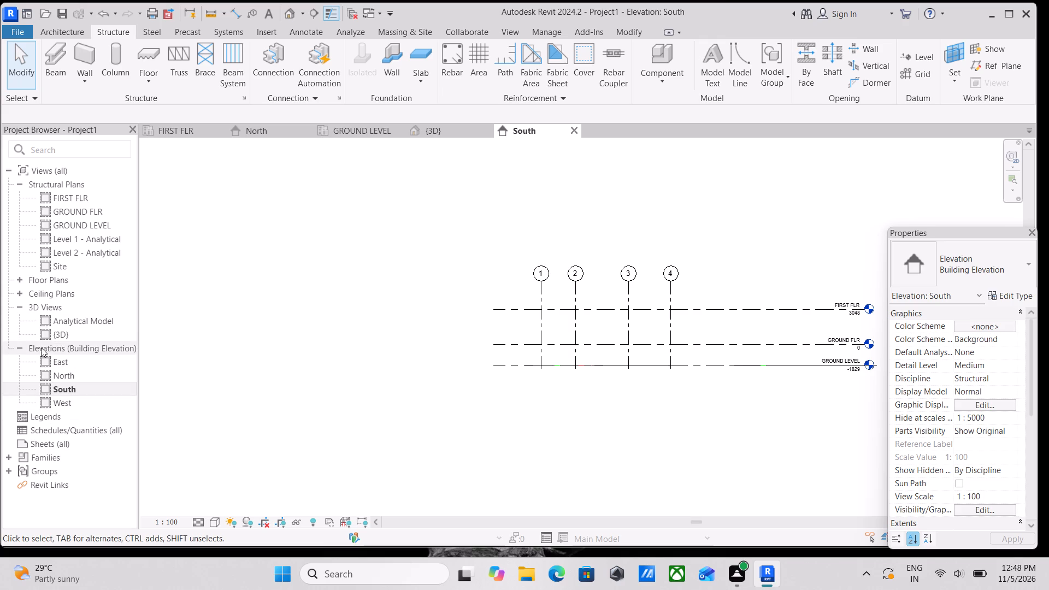
Examine the grids and levels in the North elevation, and in the 3D view from several angles including the front.
{"action": "triple_click", "coordinate": [54, 375]}
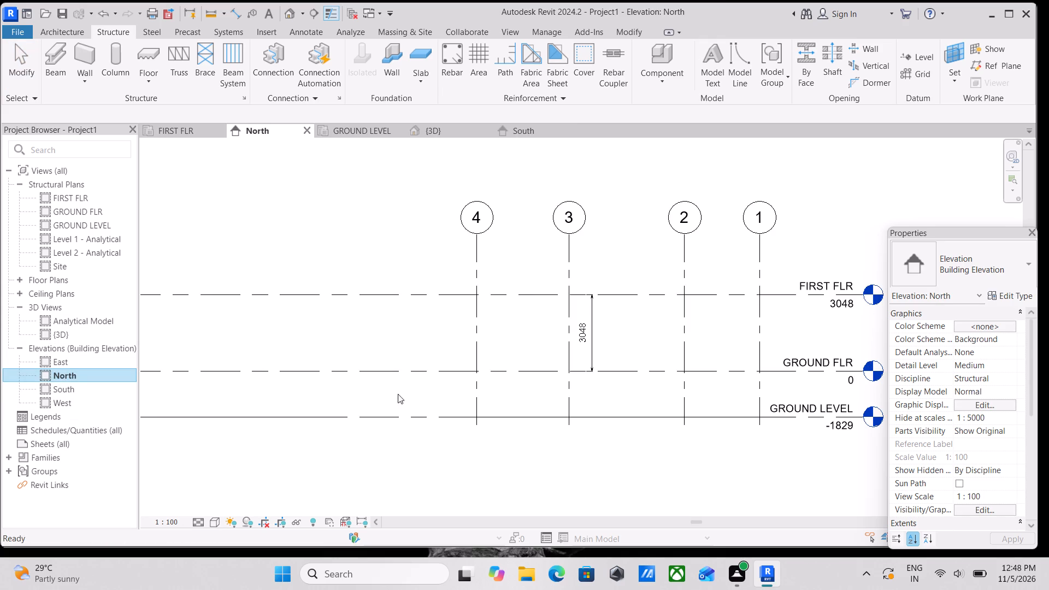
{"action": "scroll", "coordinate": [817, 385], "scroll_direction": "up", "scroll_amount": 1}
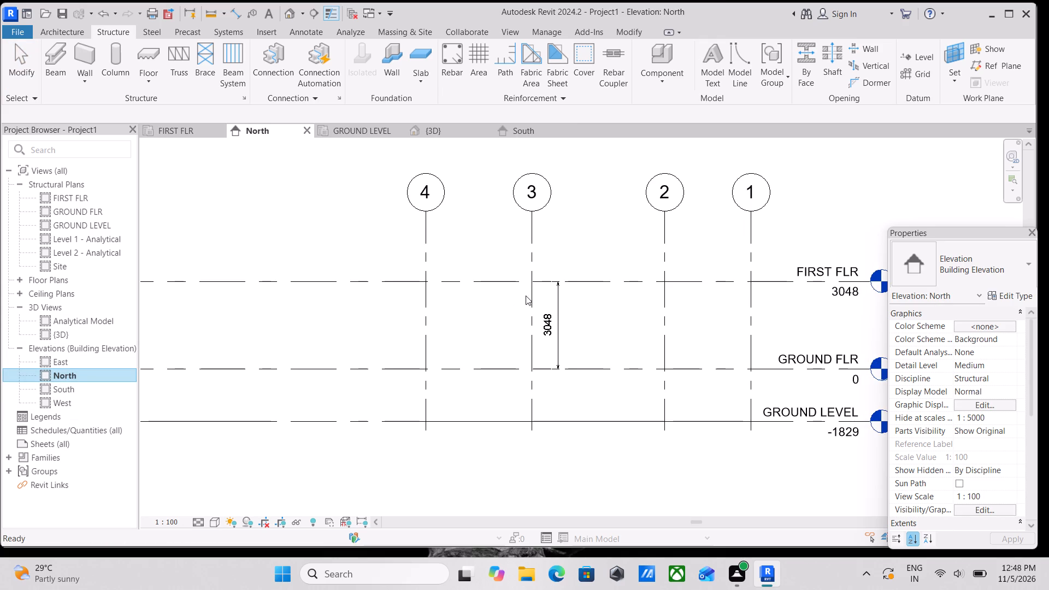
{"action": "scroll", "coordinate": [703, 305], "scroll_direction": "down", "scroll_amount": 1}
{"action": "middle_click_drag", "start_coordinate": [703, 305], "coordinate": [676, 305]}
{"action": "key", "text": "Escape"}
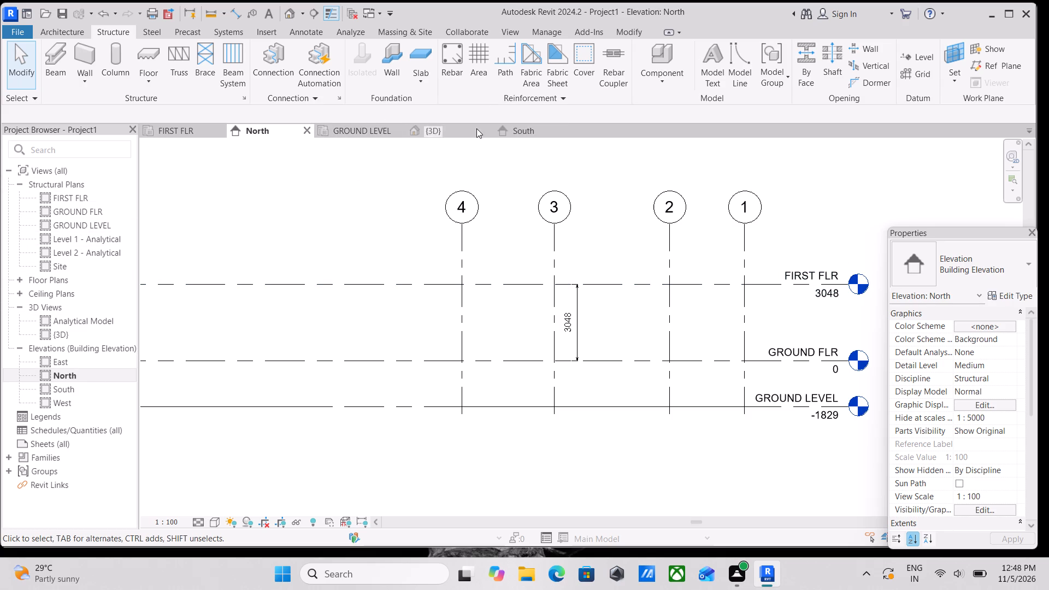
{"action": "left_click", "coordinate": [427, 129]}
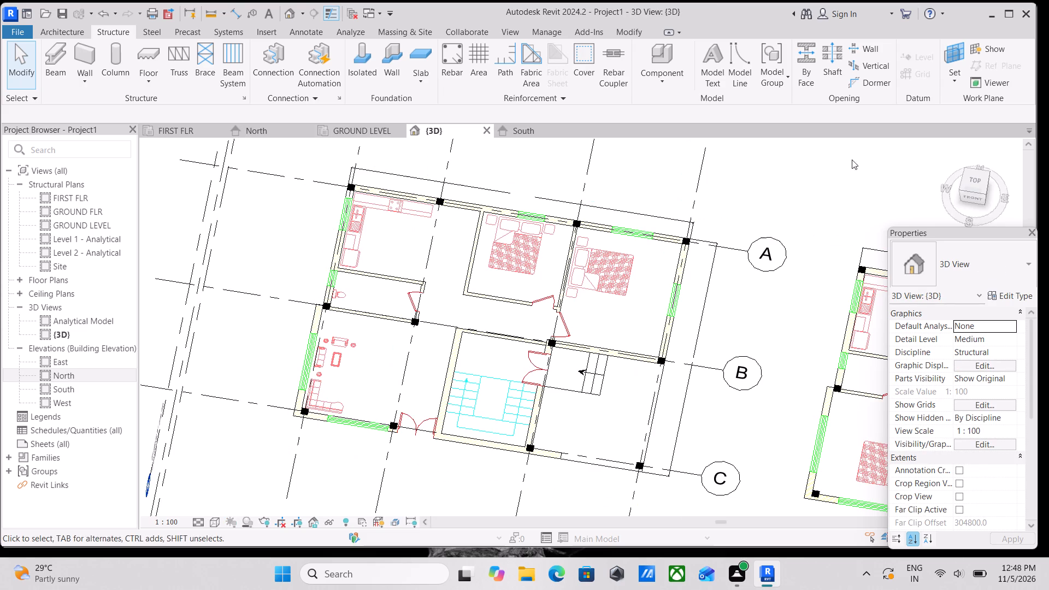
{"action": "left_click", "coordinate": [985, 196]}
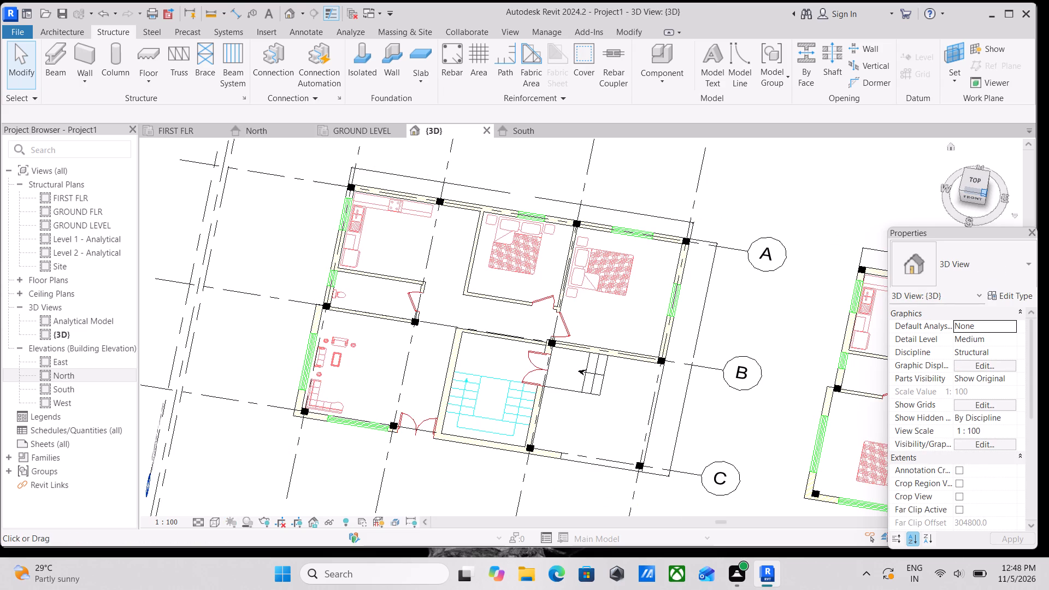
{"action": "scroll", "coordinate": [739, 361], "scroll_direction": "up", "scroll_amount": 1}
{"action": "scroll", "coordinate": [733, 361], "scroll_direction": "down", "scroll_amount": 1}
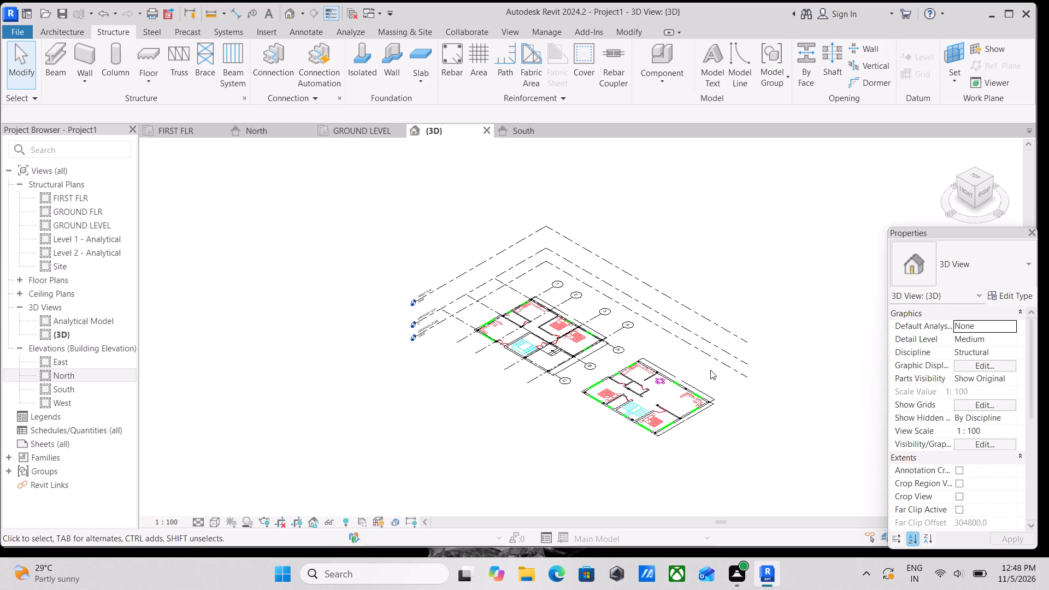
{"action": "middle_click_drag", "start_coordinate": [710, 370], "coordinate": [798, 303], "text": "shift"}
{"action": "middle_click_drag", "start_coordinate": [623, 402], "coordinate": [638, 310], "text": "shift"}
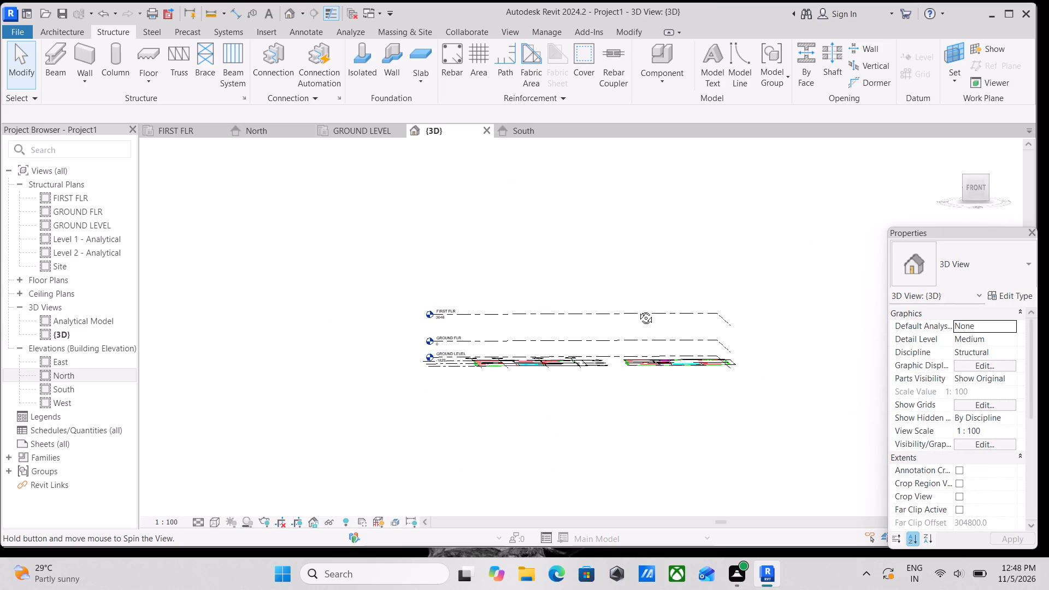
{"action": "middle_click_drag", "start_coordinate": [638, 310], "coordinate": [641, 335], "text": "shift"}
{"action": "middle_click_drag", "start_coordinate": [637, 336], "coordinate": [606, 304], "text": "shift"}
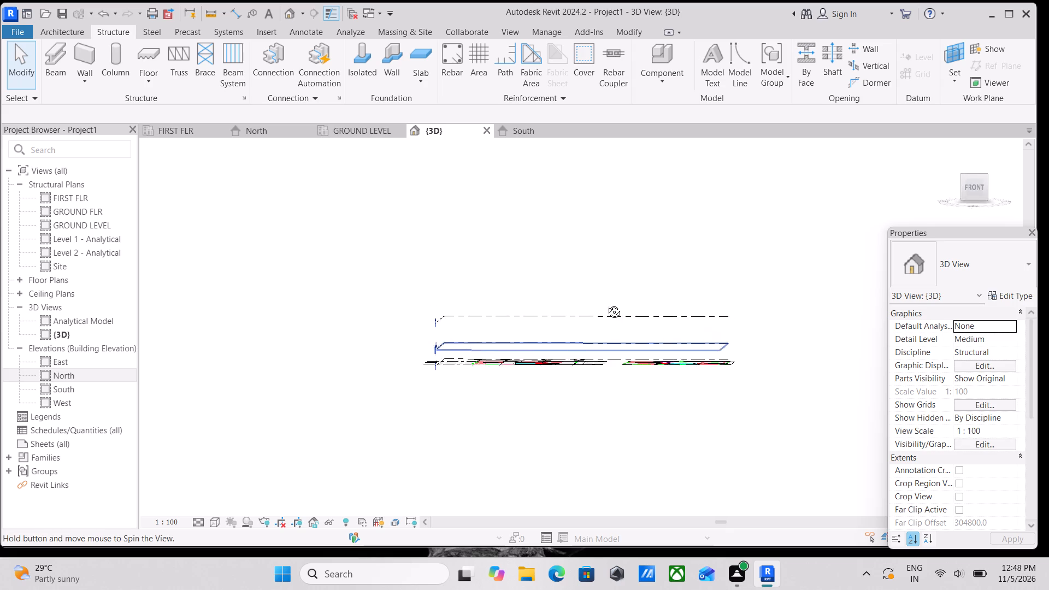
{"action": "middle_click_drag", "start_coordinate": [606, 304], "coordinate": [733, 349], "text": "shift"}
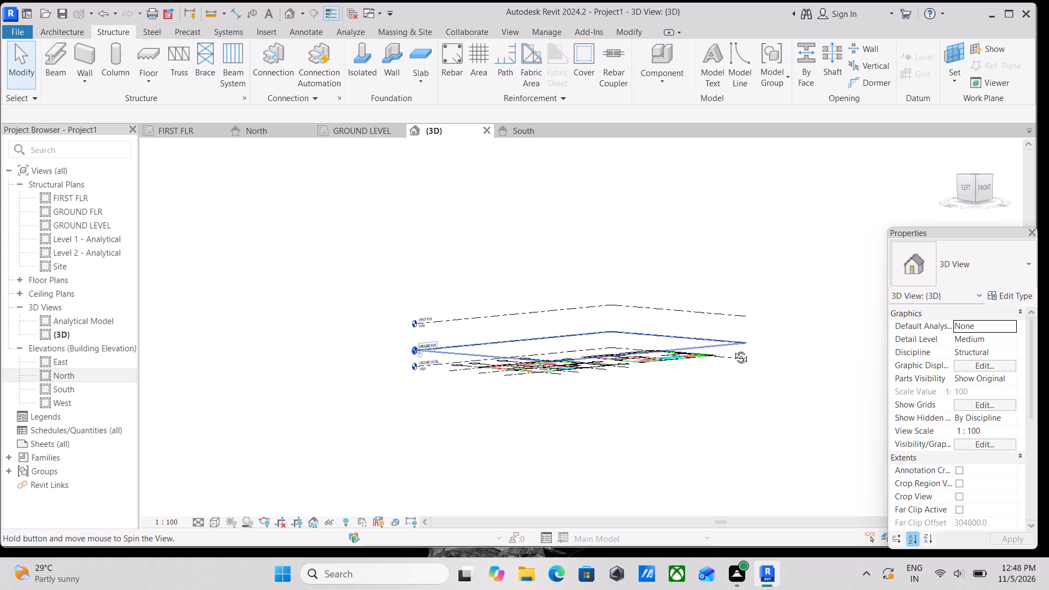
{"action": "middle_click_drag", "start_coordinate": [733, 349], "coordinate": [643, 294], "text": "shift"}
{"action": "left_click", "coordinate": [974, 192]}
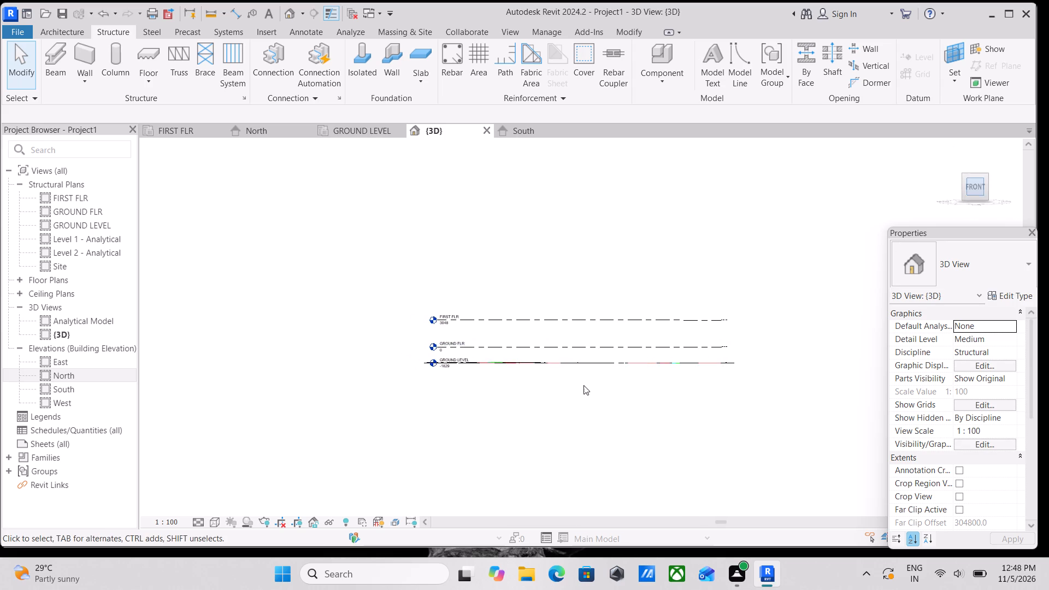
{"action": "scroll", "coordinate": [583, 385], "scroll_direction": "up", "scroll_amount": 5}
{"action": "scroll", "coordinate": [581, 385], "scroll_direction": "down", "scroll_amount": 3}
{"action": "middle_click", "coordinate": [582, 385], "text": "shift"}
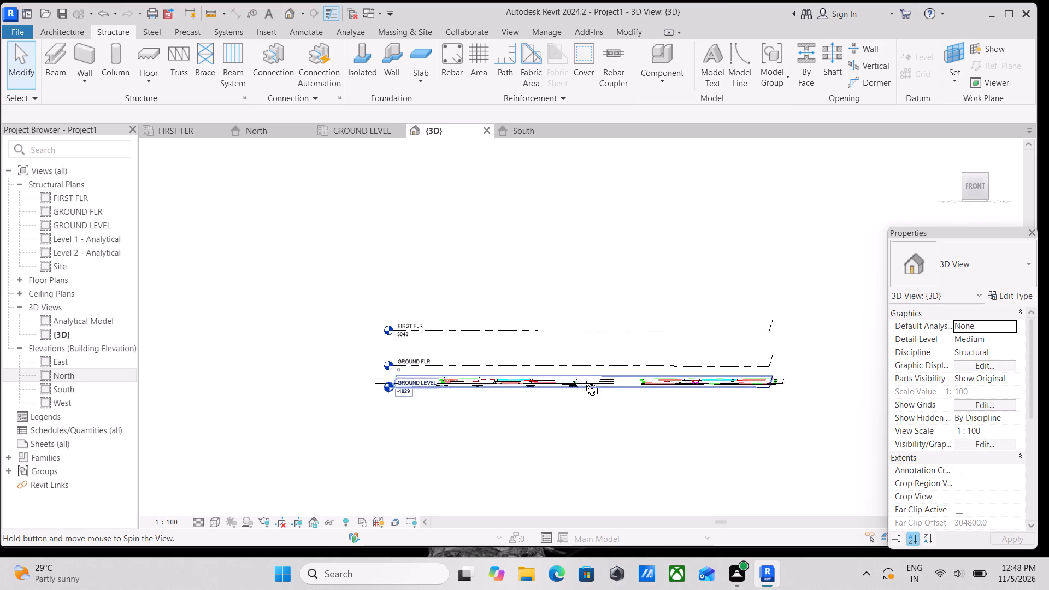
{"action": "left_click", "coordinate": [977, 186]}
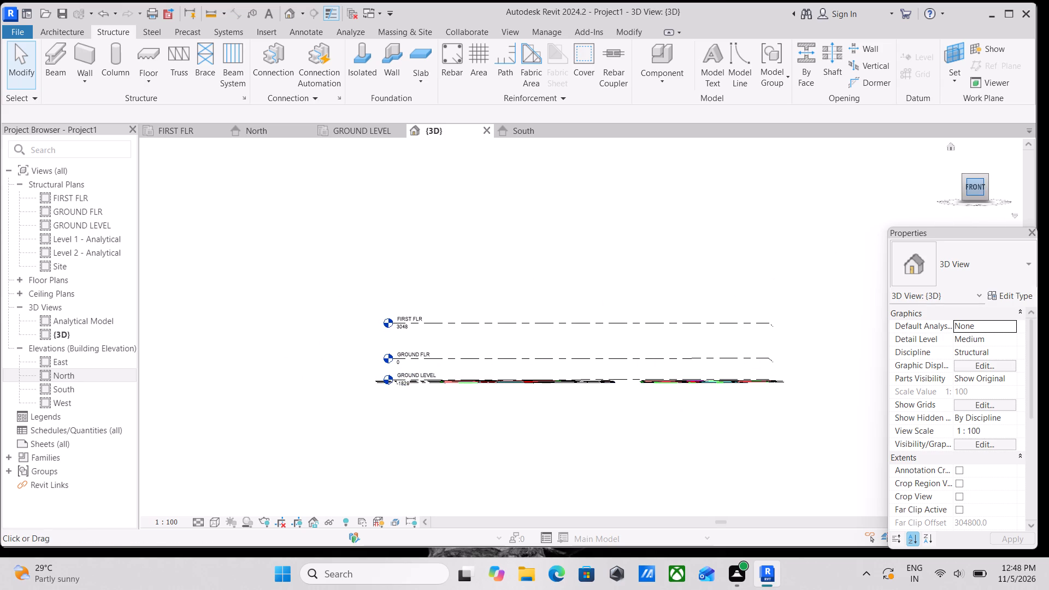
{"action": "scroll", "coordinate": [618, 360], "scroll_direction": "up", "scroll_amount": 2}
{"action": "middle_click", "coordinate": [569, 349], "text": "shift"}
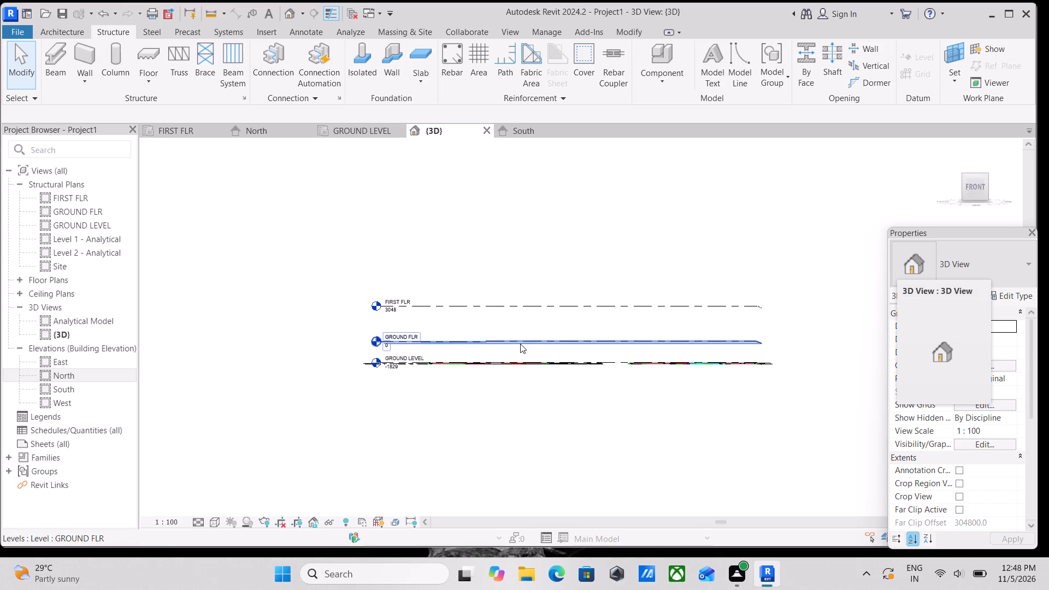
Rename the GROUND LEVEL level as TOP OF FOOTING, renaming its corresponding views as well.
{"action": "scroll", "coordinate": [474, 339], "scroll_direction": "up", "scroll_amount": 2}
{"action": "scroll", "coordinate": [412, 376], "scroll_direction": "up", "scroll_amount": 3}
{"action": "scroll", "coordinate": [325, 381], "scroll_direction": "up", "scroll_amount": 4}
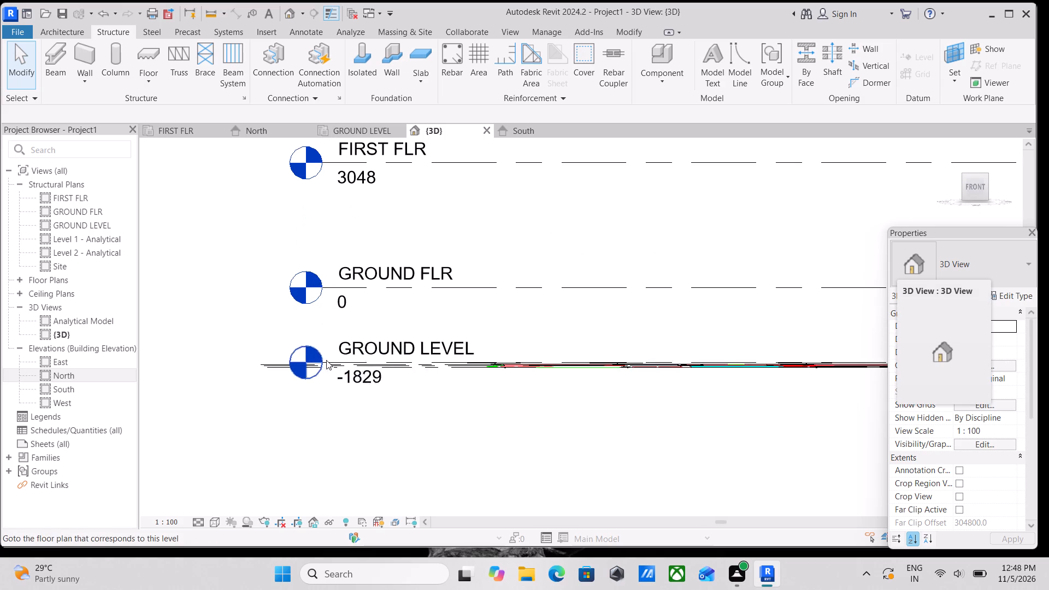
{"action": "left_click", "coordinate": [378, 350]}
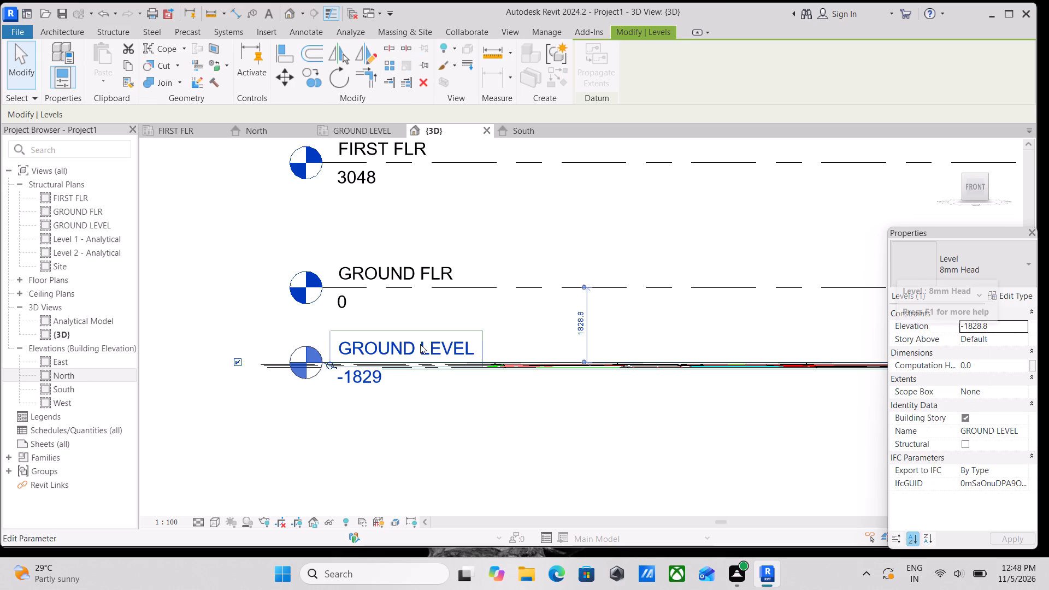
{"action": "double_click", "coordinate": [431, 344]}
{"action": "left_click_drag", "start_coordinate": [466, 347], "coordinate": [361, 341]}
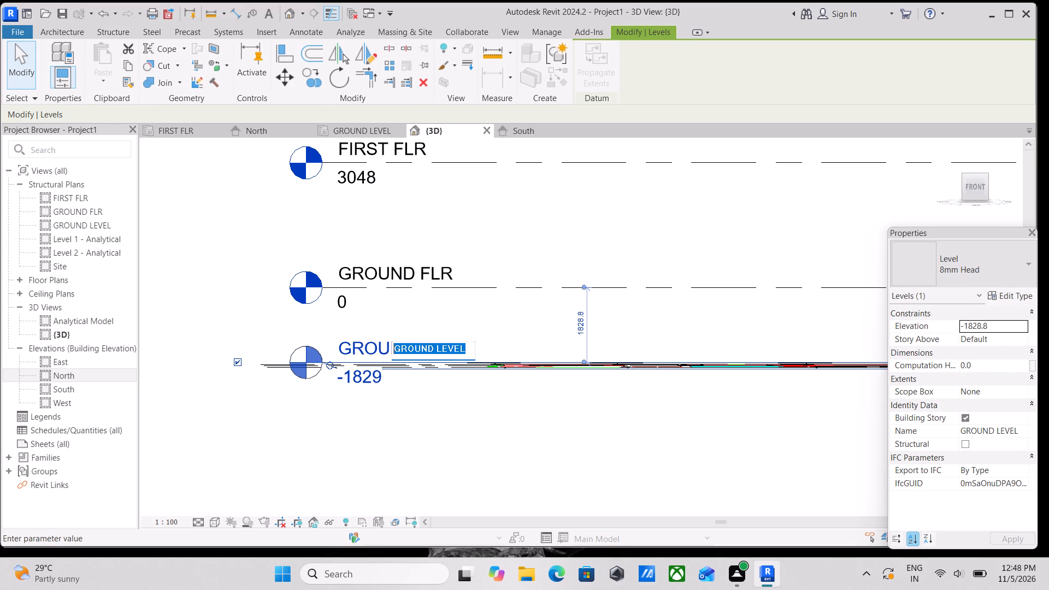
{"action": "left_click_drag", "start_coordinate": [361, 341], "coordinate": [360, 341]}
{"action": "type", "text": "TOP"}
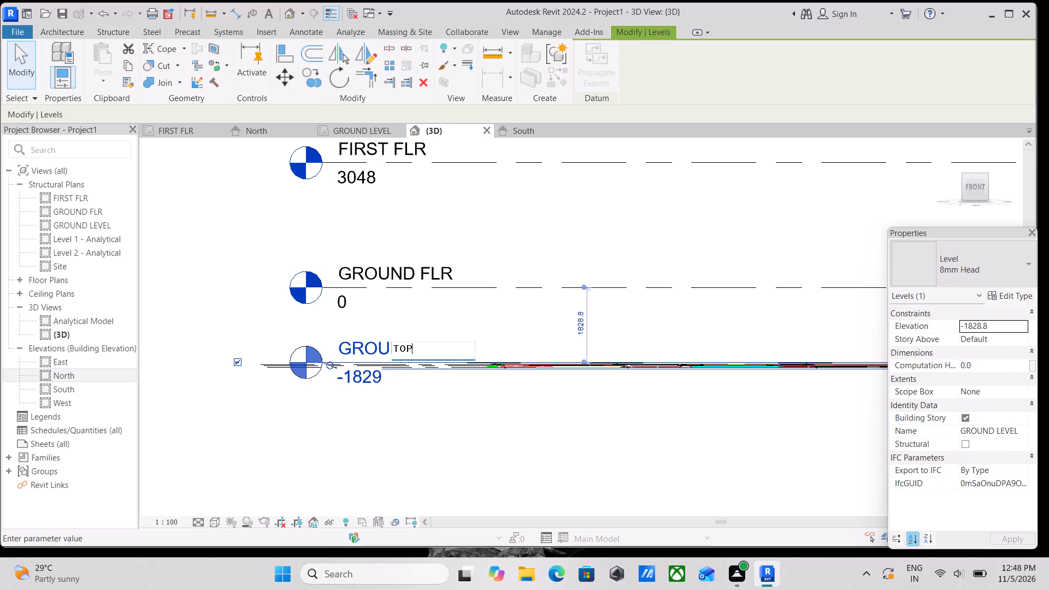
{"action": "key", "text": "space"}
{"action": "type", "text": "OF"}
{"action": "key", "text": "space"}
{"action": "type", "text": "FOO"}
{"action": "key", "text": "y"}
{"action": "key", "text": "BackSpace"}
{"action": "type", "text": "TI"}
{"action": "type", "text": "NG"}
{"action": "key", "text": "Return"}
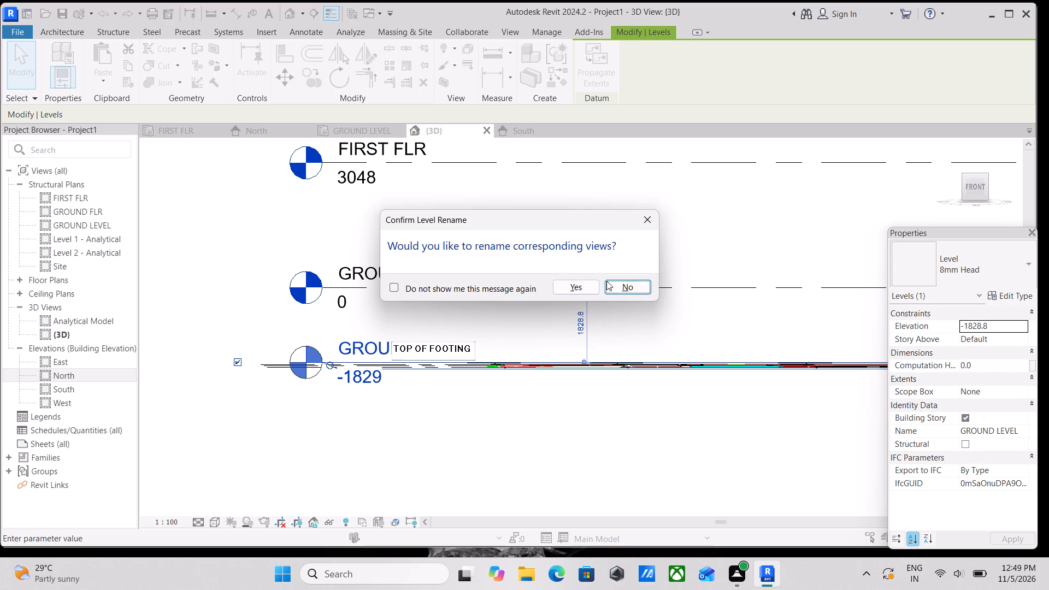
{"action": "left_click", "coordinate": [585, 289]}
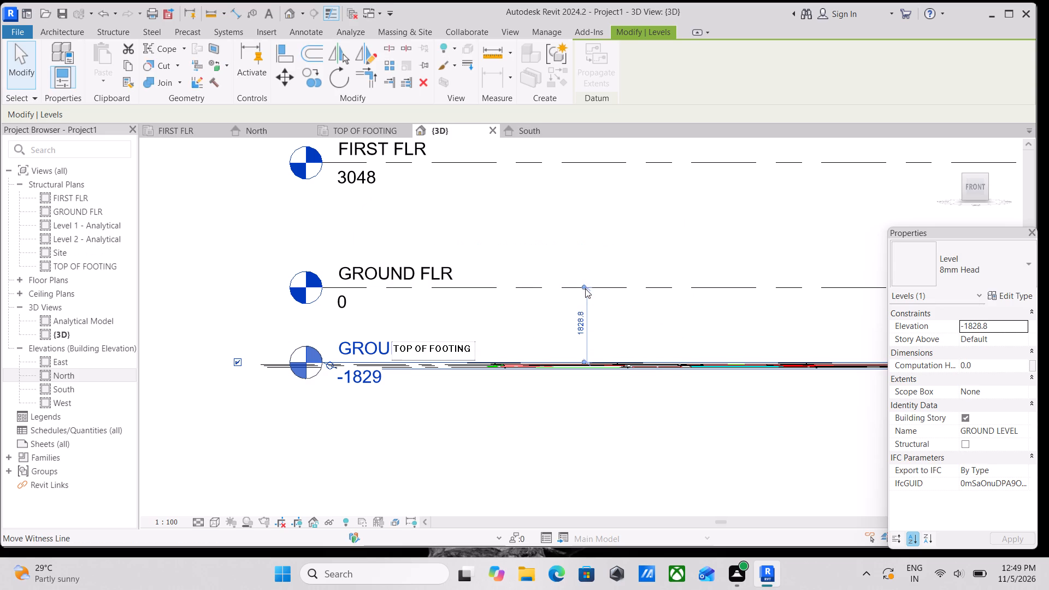
{"action": "key", "text": "Escape"}
Examine the levels and grids in 3D, and the ground floor drawing in the TOP OF FOOTING structural plan.
{"action": "scroll", "coordinate": [585, 288], "scroll_direction": "down", "scroll_amount": 3}
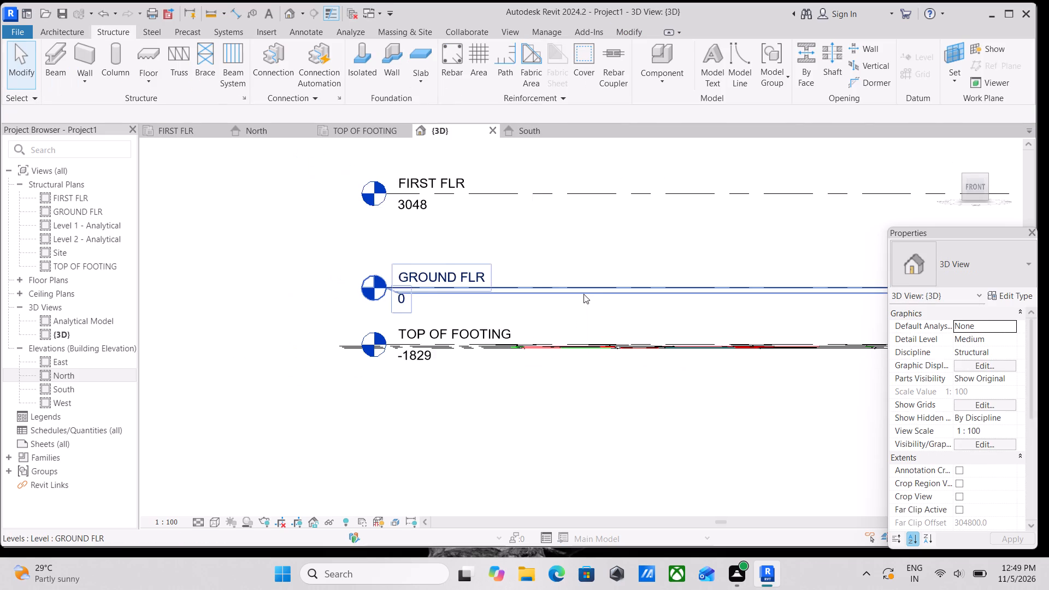
{"action": "scroll", "coordinate": [584, 294], "scroll_direction": "down", "scroll_amount": 2}
{"action": "middle_click_drag", "start_coordinate": [608, 321], "coordinate": [594, 399], "text": "shift"}
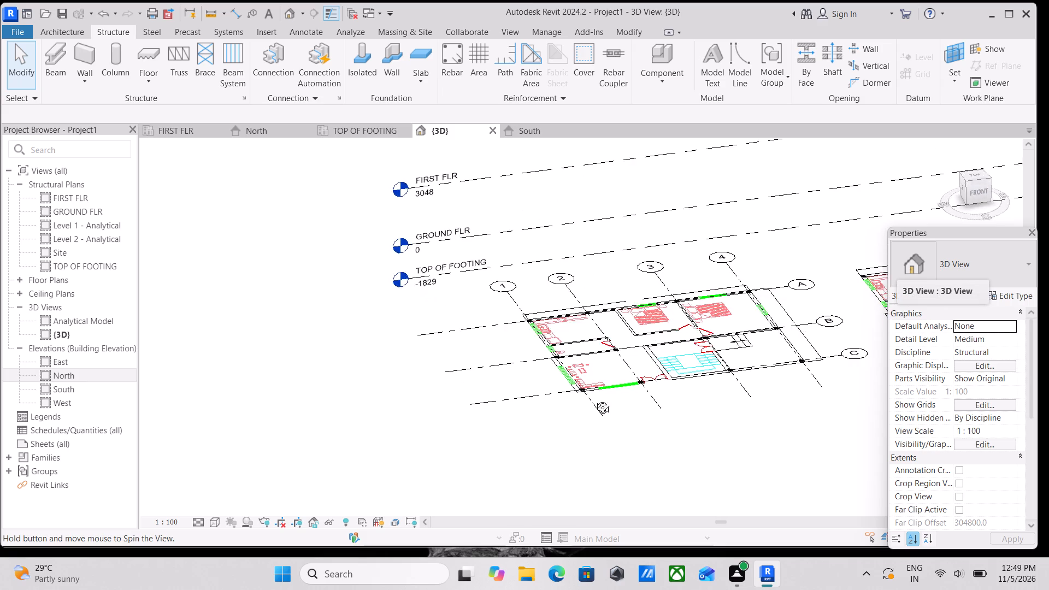
{"action": "middle_click_drag", "start_coordinate": [594, 399], "coordinate": [603, 418], "text": "shift"}
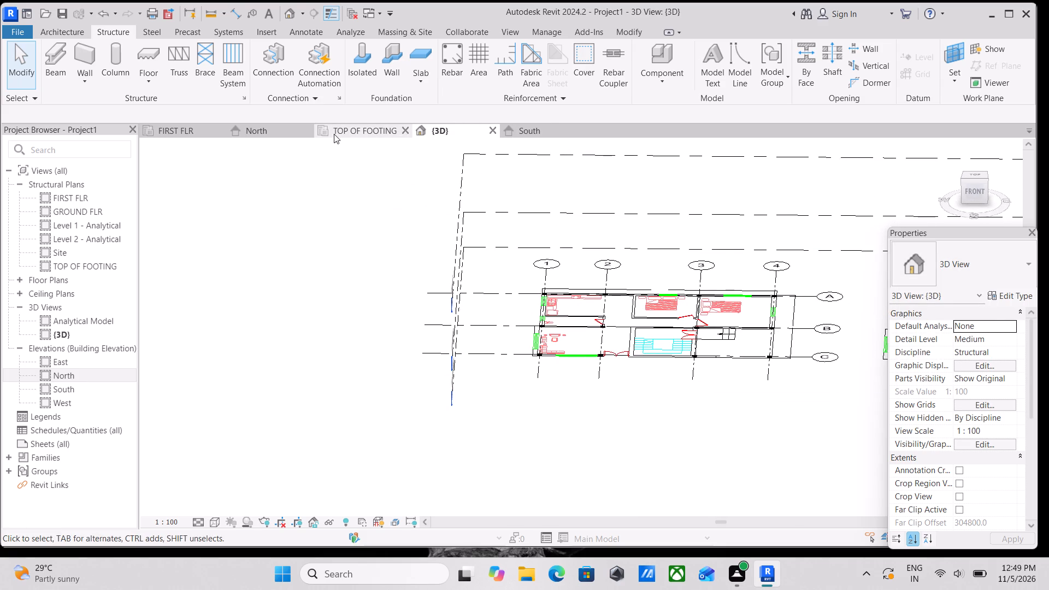
{"action": "left_click", "coordinate": [334, 134]}
{"action": "scroll", "coordinate": [567, 338], "scroll_direction": "down", "scroll_amount": 2}
{"action": "middle_click_drag", "start_coordinate": [555, 333], "coordinate": [478, 331]}
{"action": "middle_click_drag", "start_coordinate": [661, 322], "coordinate": [480, 282]}
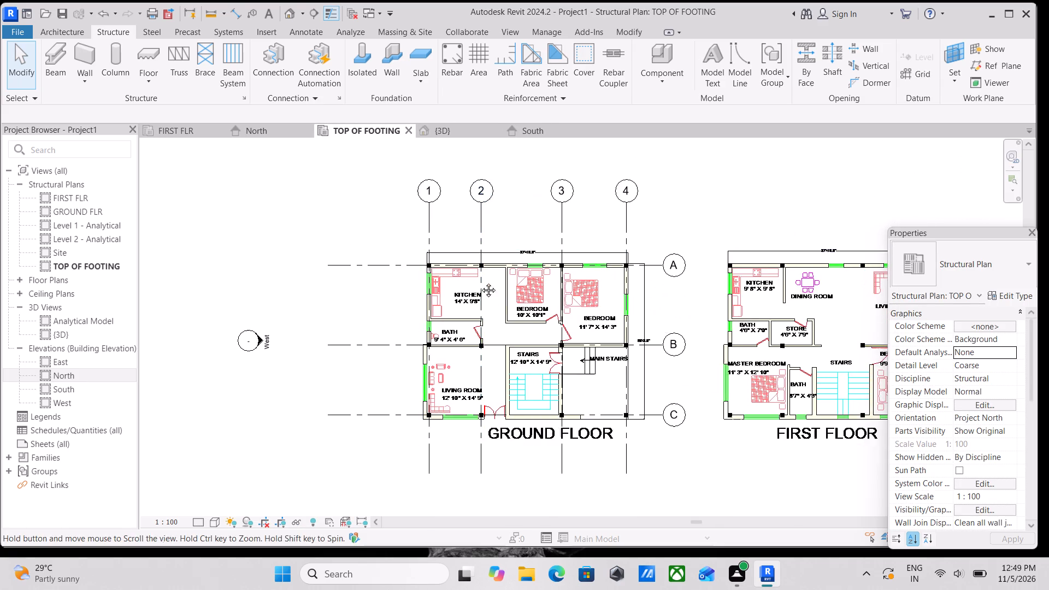
{"action": "middle_click_drag", "start_coordinate": [480, 282], "coordinate": [439, 274]}
{"action": "left_click", "coordinate": [716, 377]}
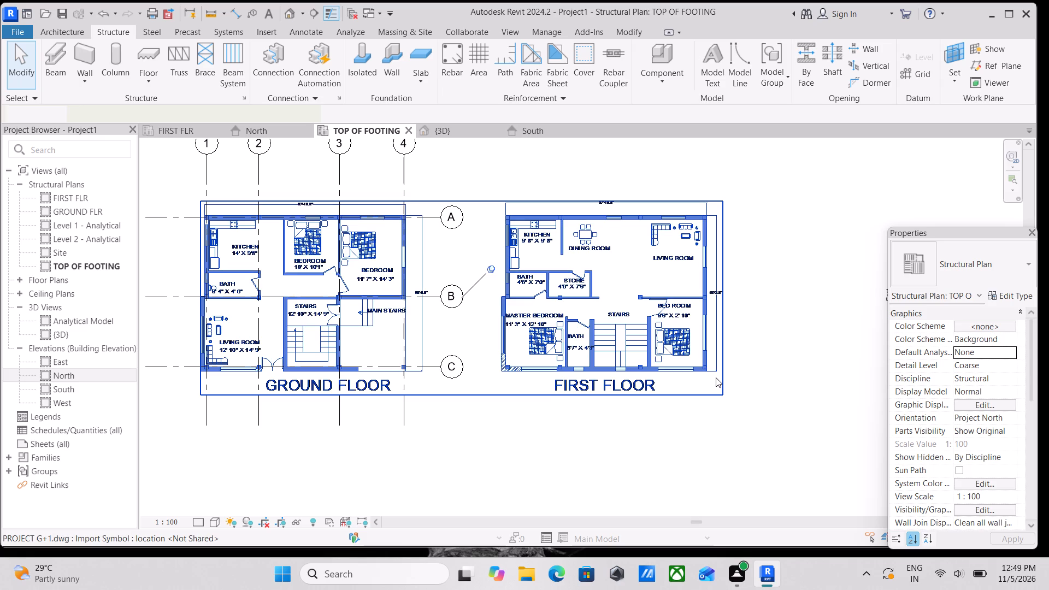
{"action": "middle_click_drag", "start_coordinate": [451, 279], "coordinate": [606, 379]}
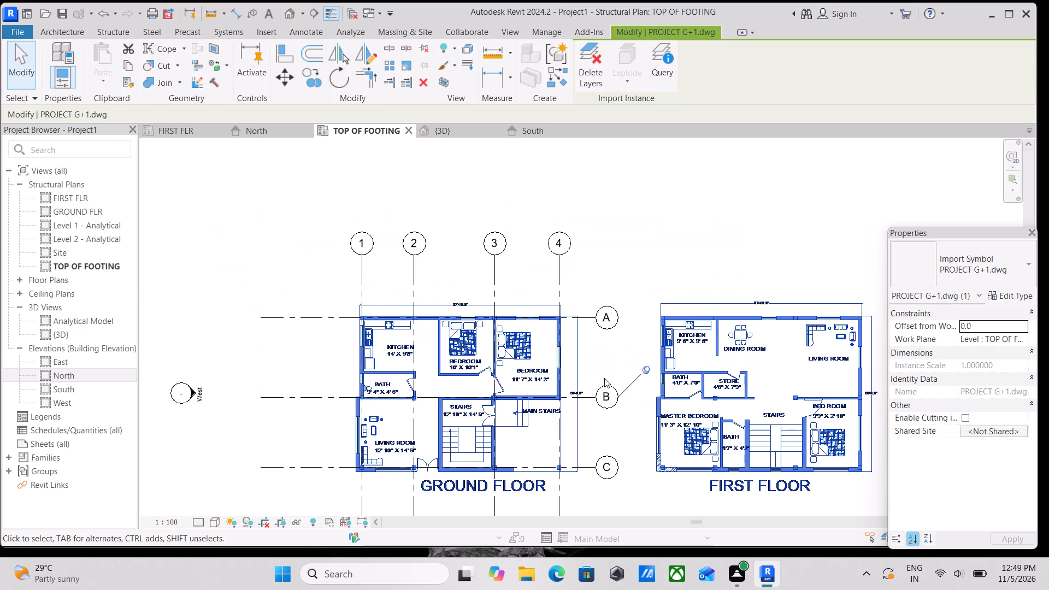
{"action": "key", "text": "Escape"}
{"action": "scroll", "coordinate": [321, 253], "scroll_direction": "up", "scroll_amount": 2}
{"action": "middle_click_drag", "start_coordinate": [357, 254], "coordinate": [358, 264]}
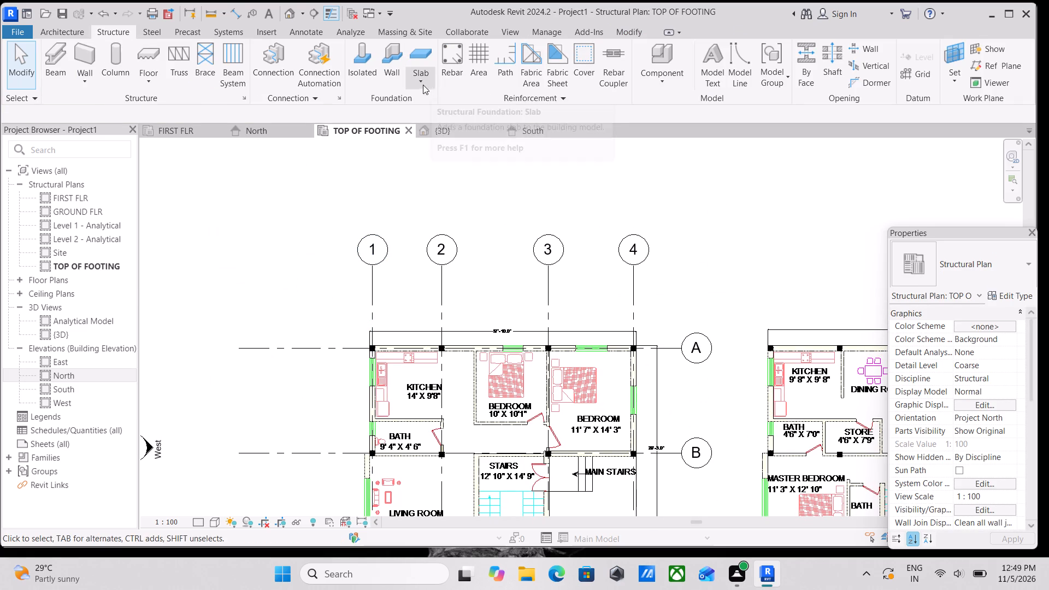
For an isolated foundation, duplicate the M_Footing-Rectangular 1800 x 1200 x 450mm type under the name 800 MM X 900MM X 450MM.
{"action": "left_click", "coordinate": [364, 62]}
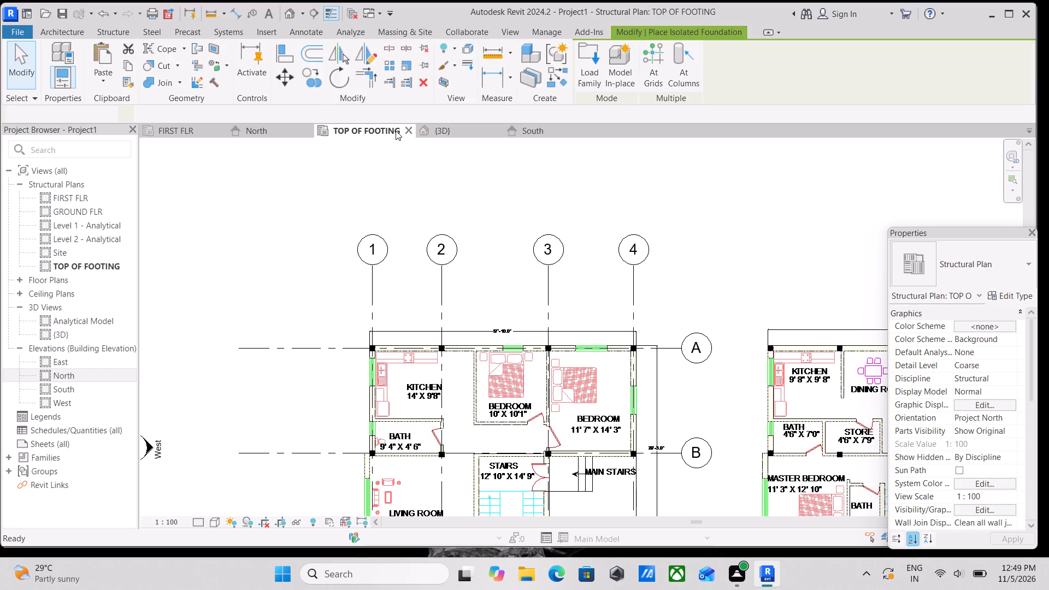
{"action": "scroll", "coordinate": [397, 344], "scroll_direction": "up", "scroll_amount": 6}
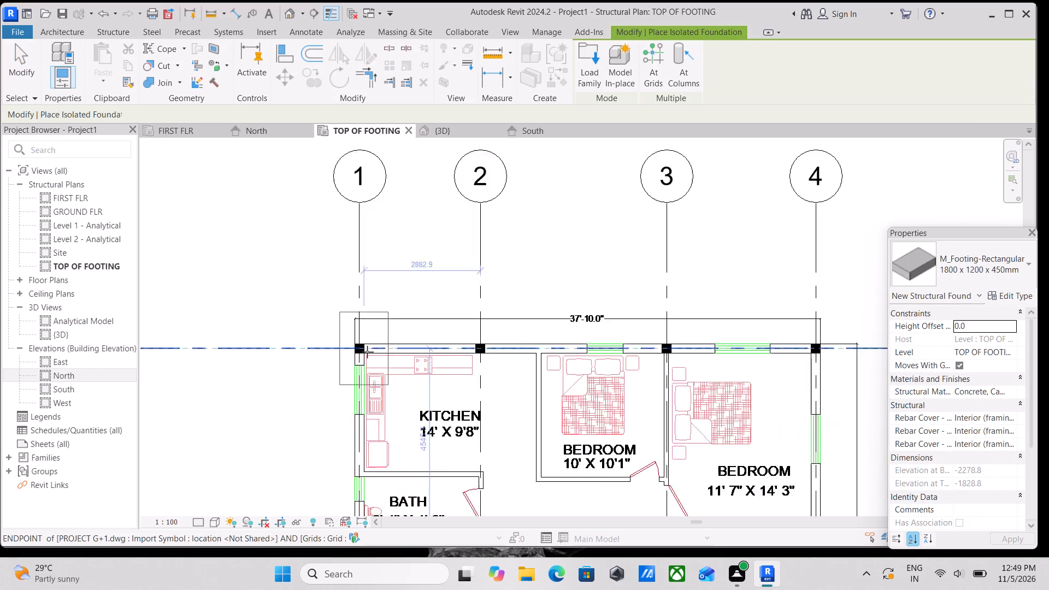
{"action": "left_click", "coordinate": [1019, 292]}
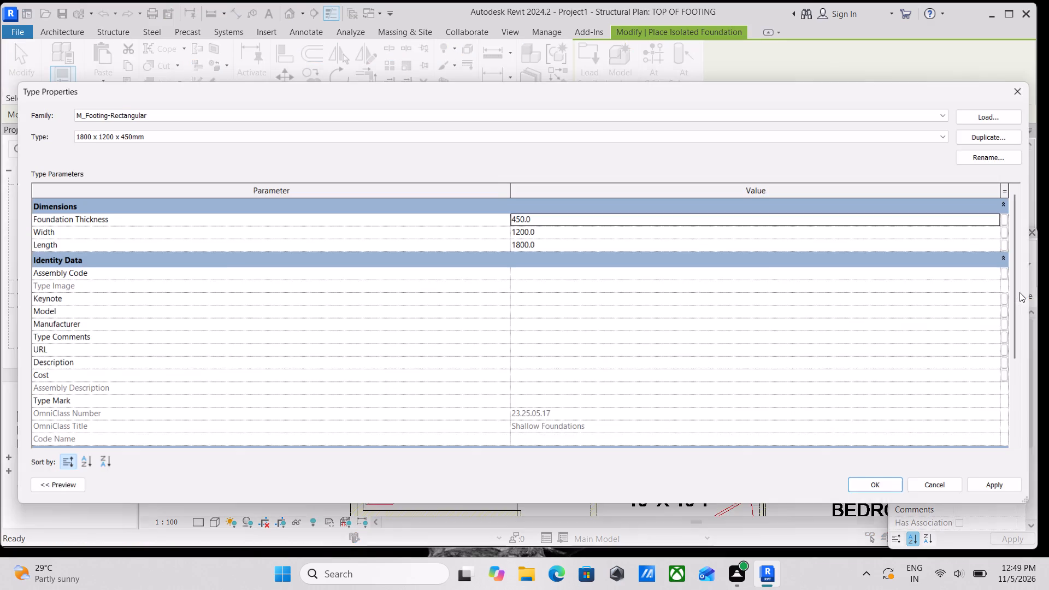
{"action": "left_click", "coordinate": [993, 133]}
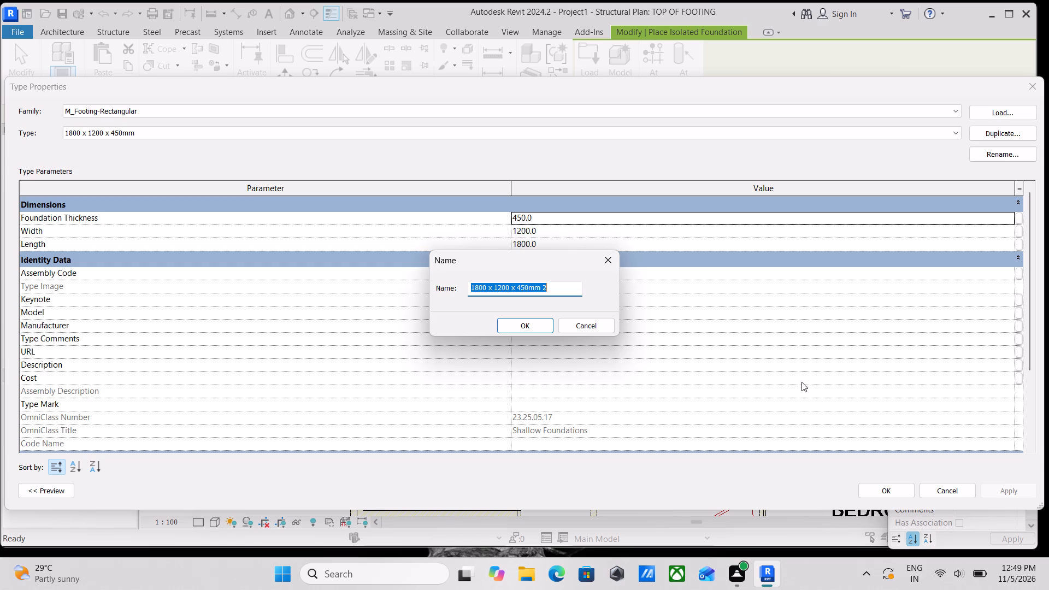
{"action": "key", "text": "BackSpace"}
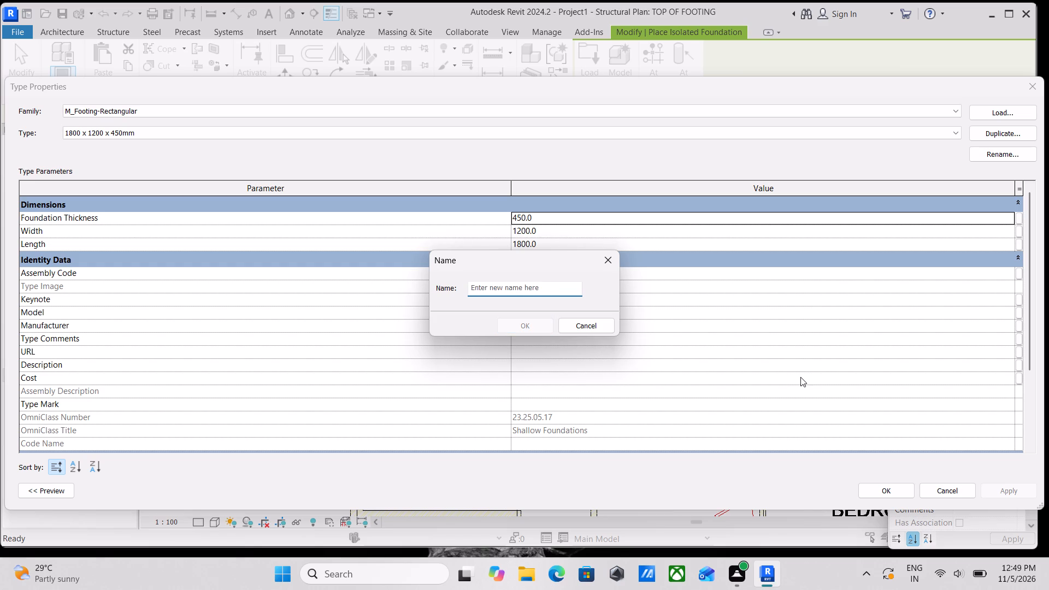
{"action": "key", "text": "8"}
{"action": "type", "text": "00"}
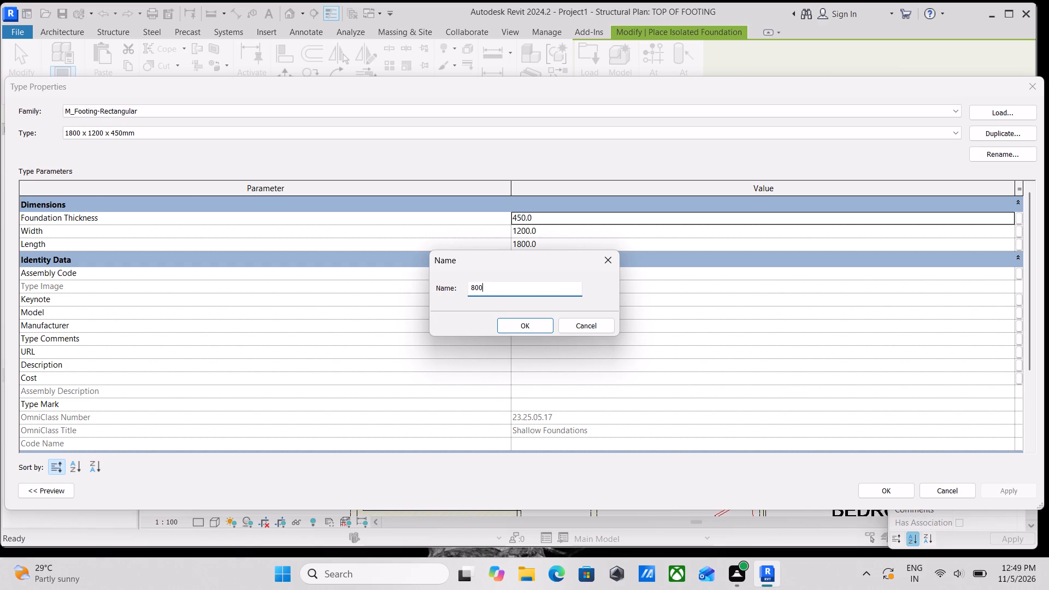
{"action": "key", "text": "space"}
{"action": "type", "text": "X"}
{"action": "key", "text": "space"}
{"action": "type", "text": "900"}
{"action": "type", "text": "MM"}
{"action": "left_click", "coordinate": [481, 286]}
{"action": "key", "text": "space"}
{"action": "type", "text": "MM"}
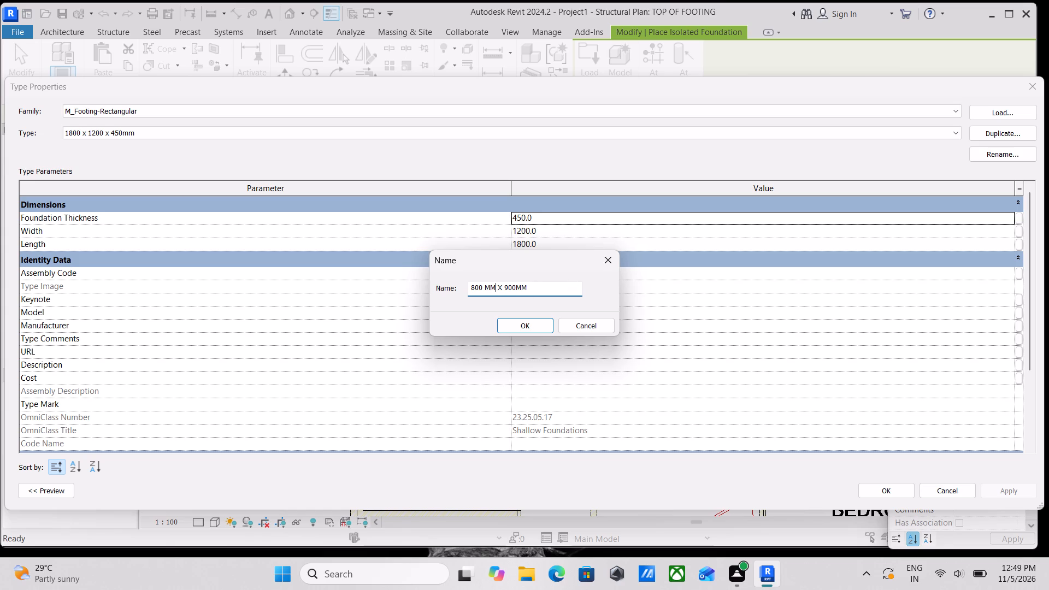
{"action": "left_click", "coordinate": [532, 288]}
{"action": "key", "text": "space"}
{"action": "type", "text": "X"}
{"action": "key", "text": "space"}
{"action": "type", "text": "450"}
{"action": "type", "text": "MM"}
{"action": "left_click", "coordinate": [527, 326]}
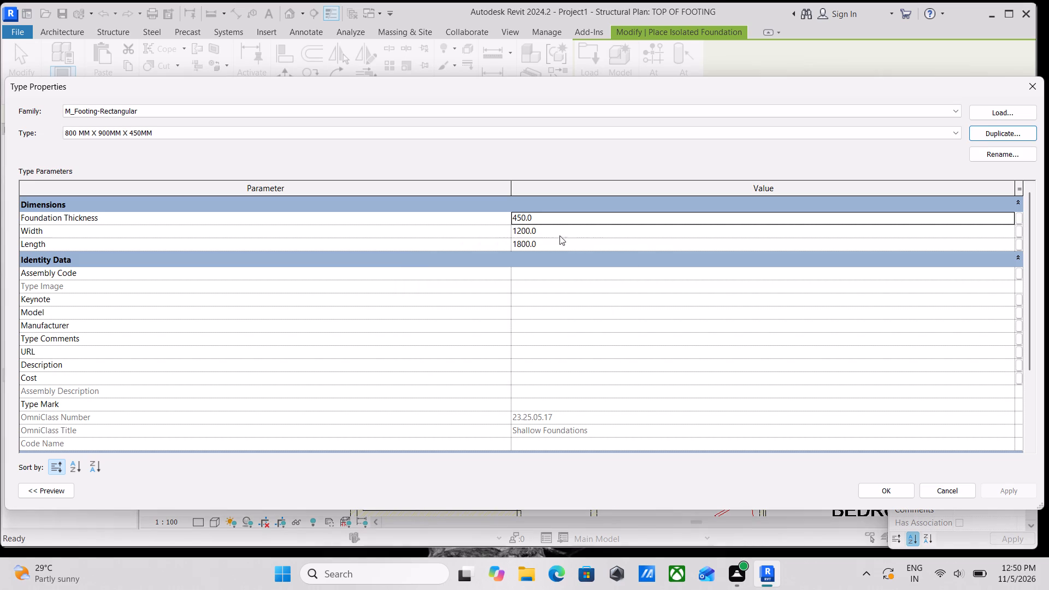
Set the 800 MM X 900MM X 450MM footing type's width to 900 and length to 800, and apply it.
{"action": "left_click", "coordinate": [561, 233]}
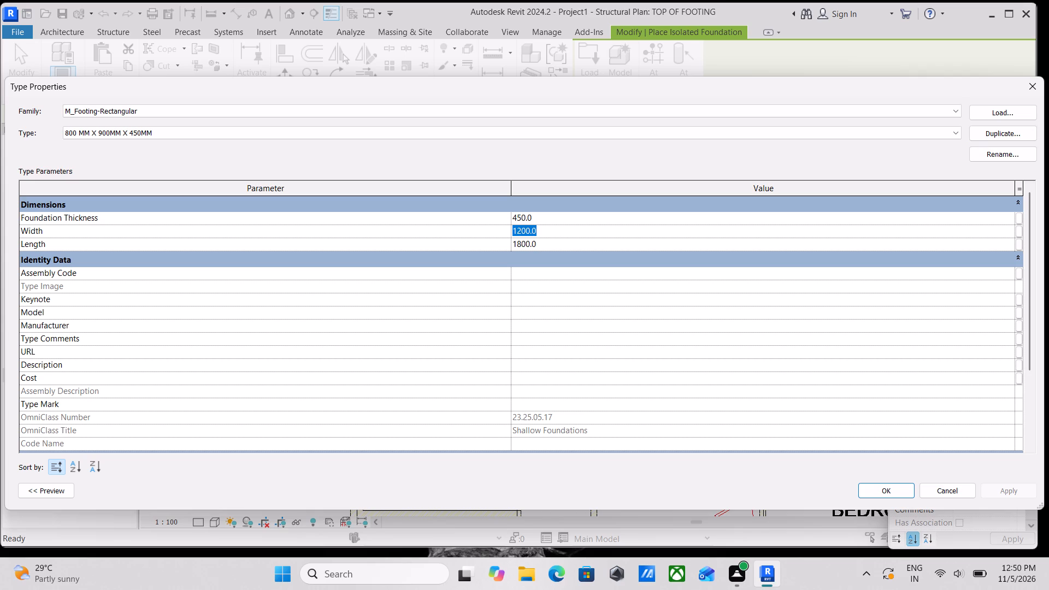
{"action": "type", "text": "900"}
{"action": "left_click", "coordinate": [554, 241]}
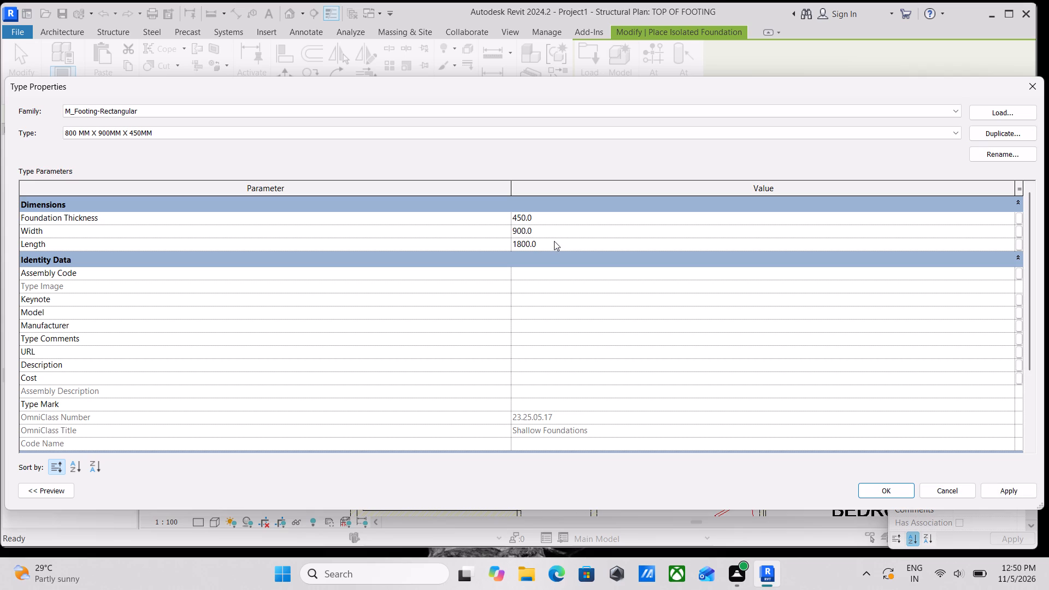
{"action": "type", "text": "800"}
{"action": "left_click", "coordinate": [1003, 488]}
{"action": "left_click", "coordinate": [888, 489]}
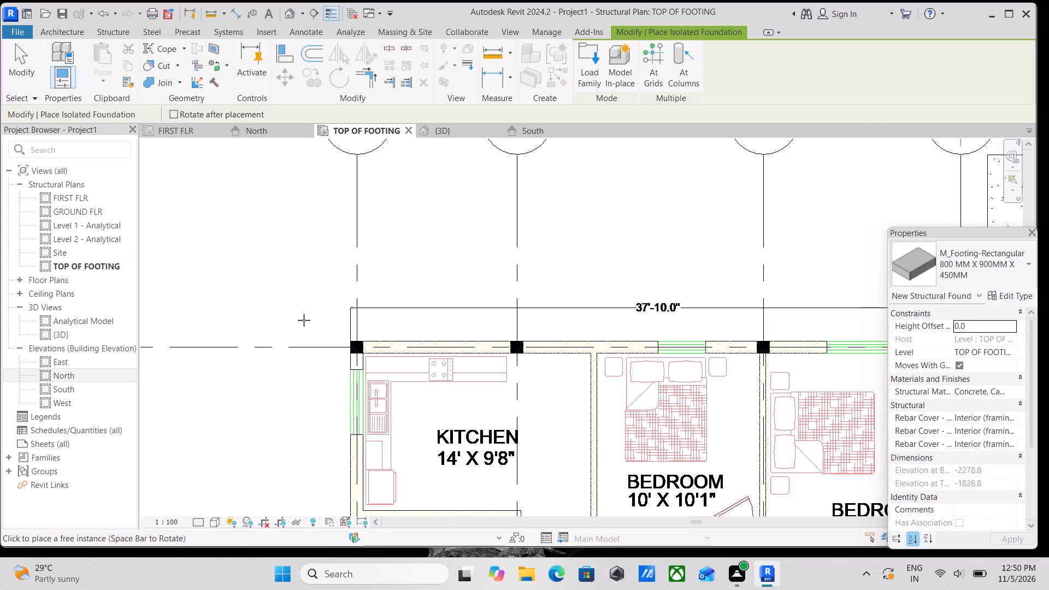
Place isolated footings along grid A at its intersections with grids 1, 2, 3 and 4.
{"action": "scroll", "coordinate": [354, 346], "scroll_direction": "up", "scroll_amount": 2}
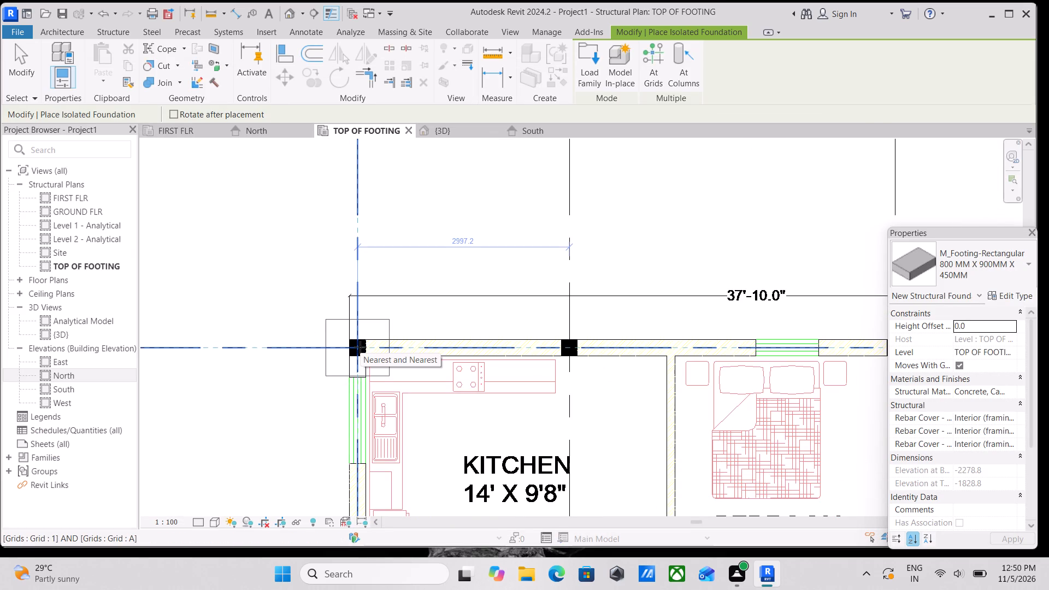
{"action": "left_click", "coordinate": [360, 347]}
{"action": "scroll", "coordinate": [489, 340], "scroll_direction": "down", "scroll_amount": 1}
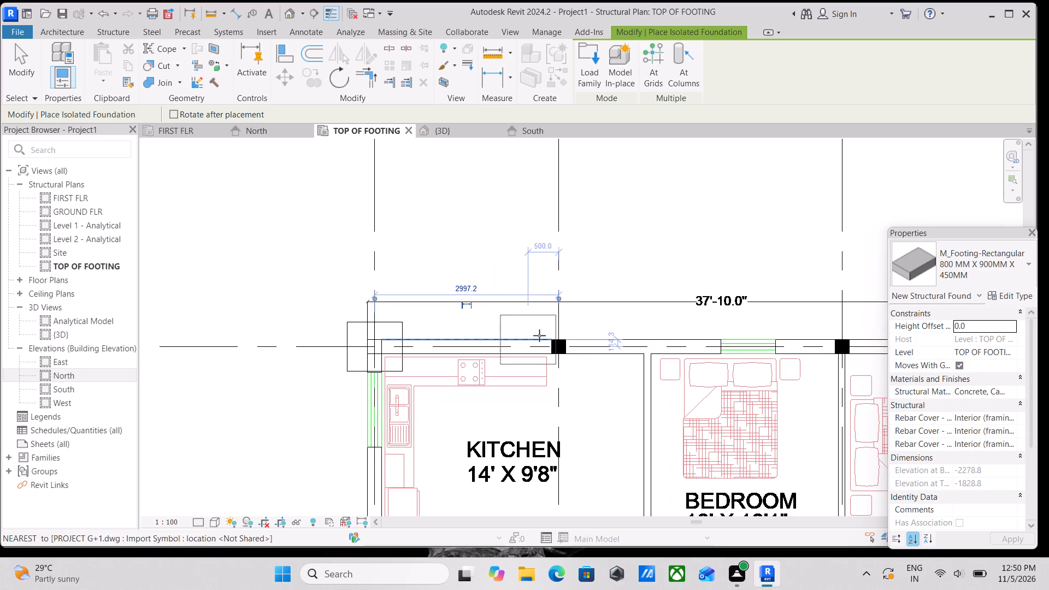
{"action": "left_click", "coordinate": [559, 345]}
{"action": "scroll", "coordinate": [643, 328], "scroll_direction": "down", "scroll_amount": 1}
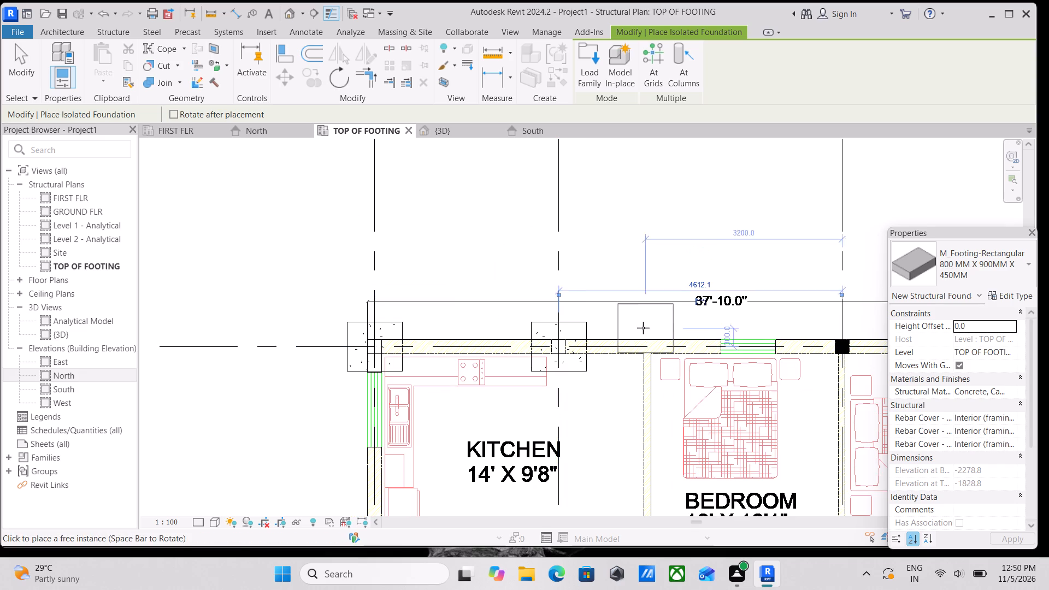
{"action": "middle_click_drag", "start_coordinate": [643, 328], "coordinate": [400, 332]}
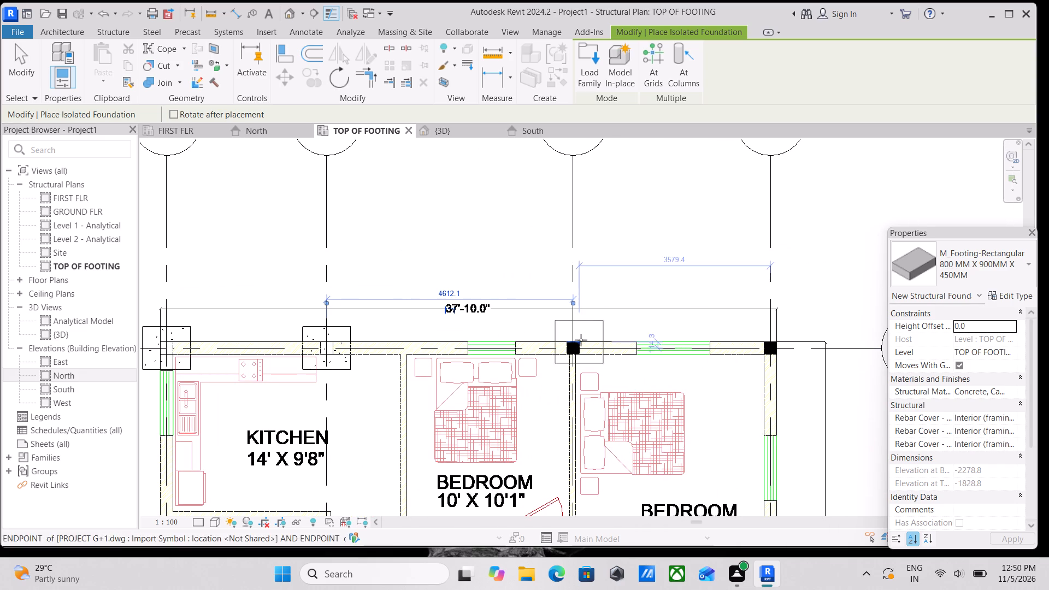
{"action": "left_click", "coordinate": [575, 343]}
{"action": "middle_click_drag", "start_coordinate": [669, 338], "coordinate": [500, 340]}
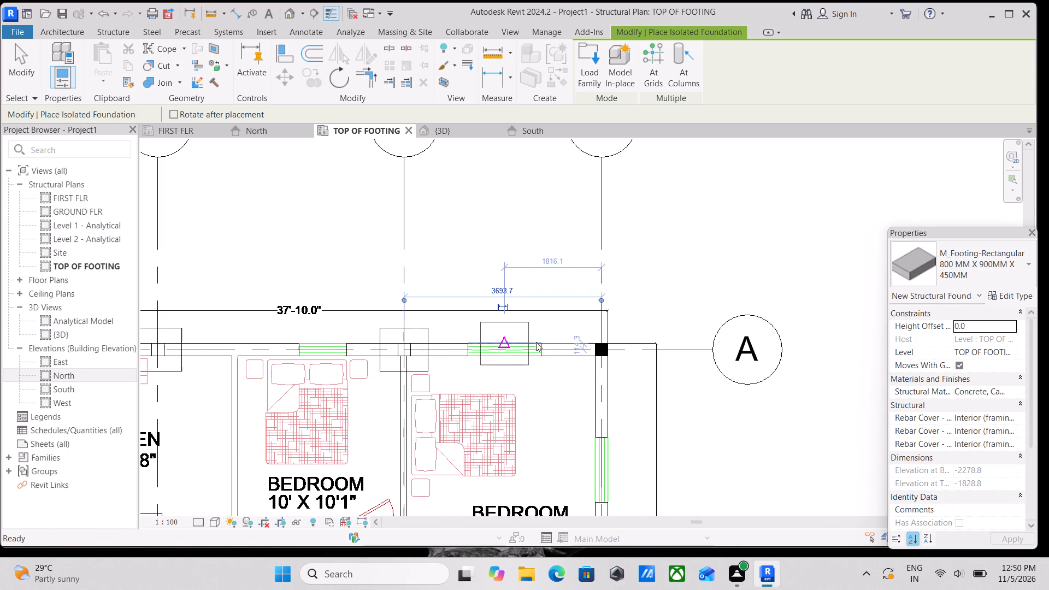
{"action": "left_click", "coordinate": [600, 346]}
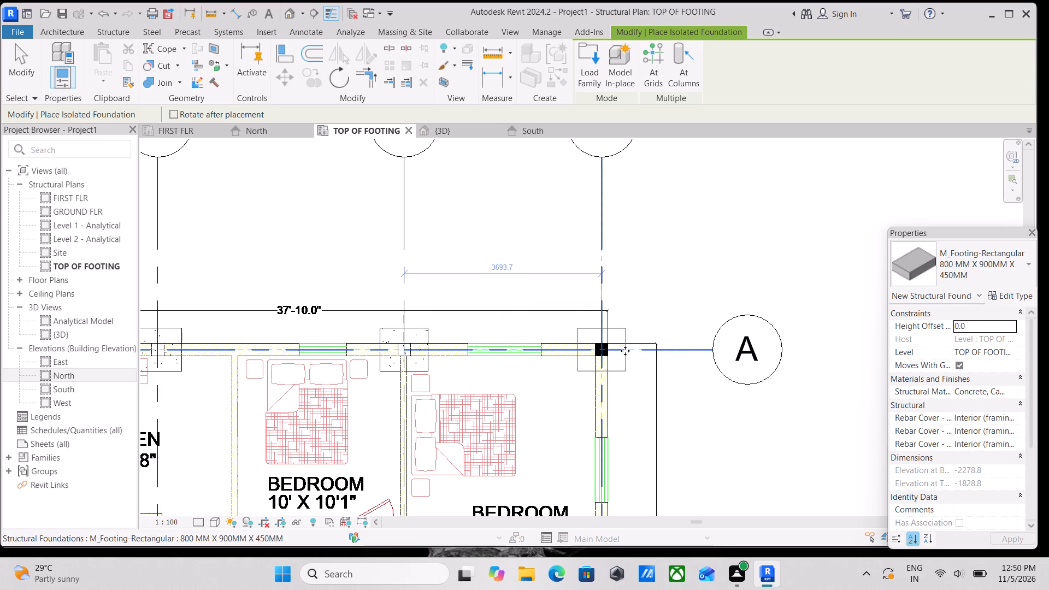
Place isolated footings along grid B at its intersections with grids 1, 2 and 3.
{"action": "scroll", "coordinate": [627, 359], "scroll_direction": "down", "scroll_amount": 4}
{"action": "middle_click_drag", "start_coordinate": [607, 387], "coordinate": [645, 287]}
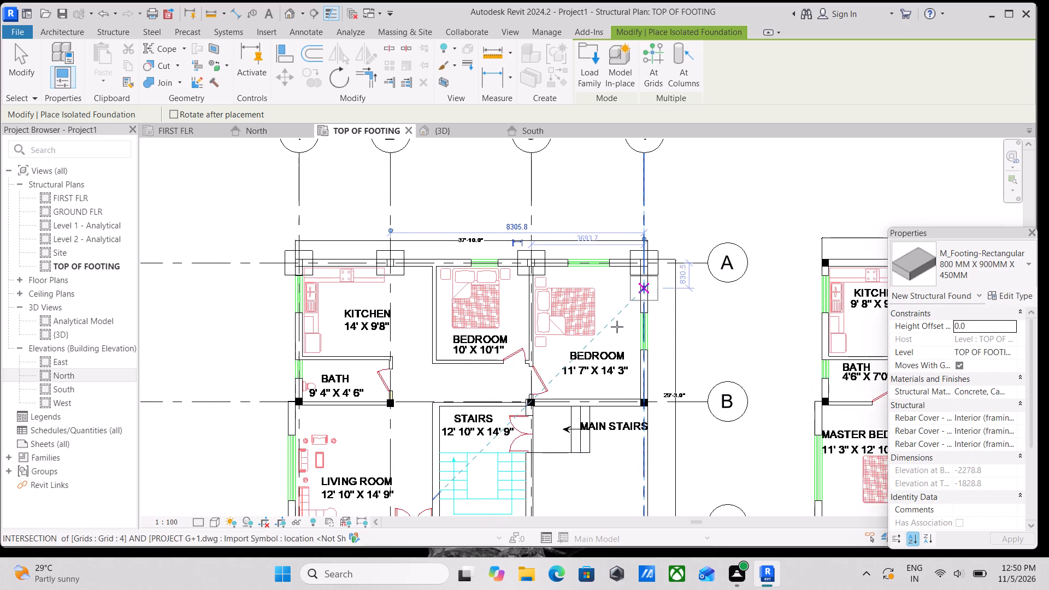
{"action": "middle_click_drag", "start_coordinate": [374, 409], "coordinate": [512, 333]}
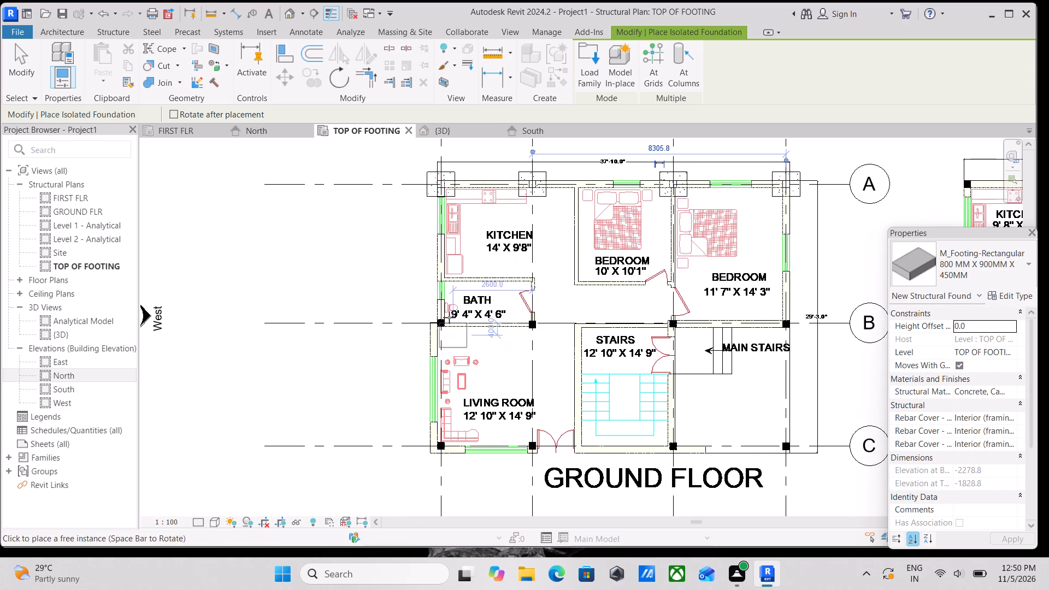
{"action": "scroll", "coordinate": [444, 312], "scroll_direction": "up", "scroll_amount": 6}
{"action": "left_click", "coordinate": [435, 331]}
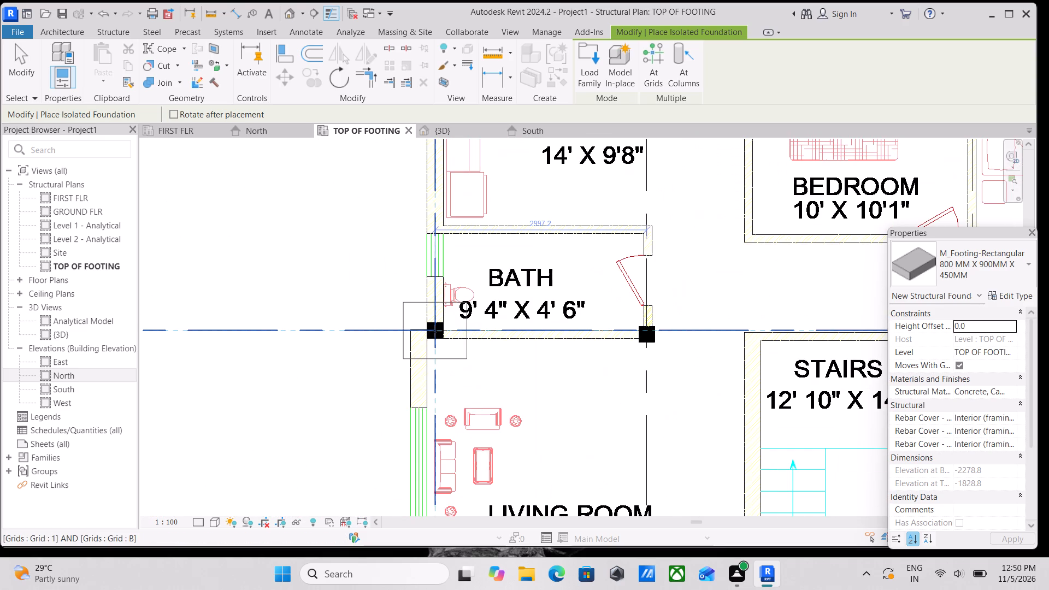
{"action": "scroll", "coordinate": [575, 337], "scroll_direction": "down", "scroll_amount": 1}
{"action": "middle_click_drag", "start_coordinate": [575, 338], "coordinate": [382, 371]}
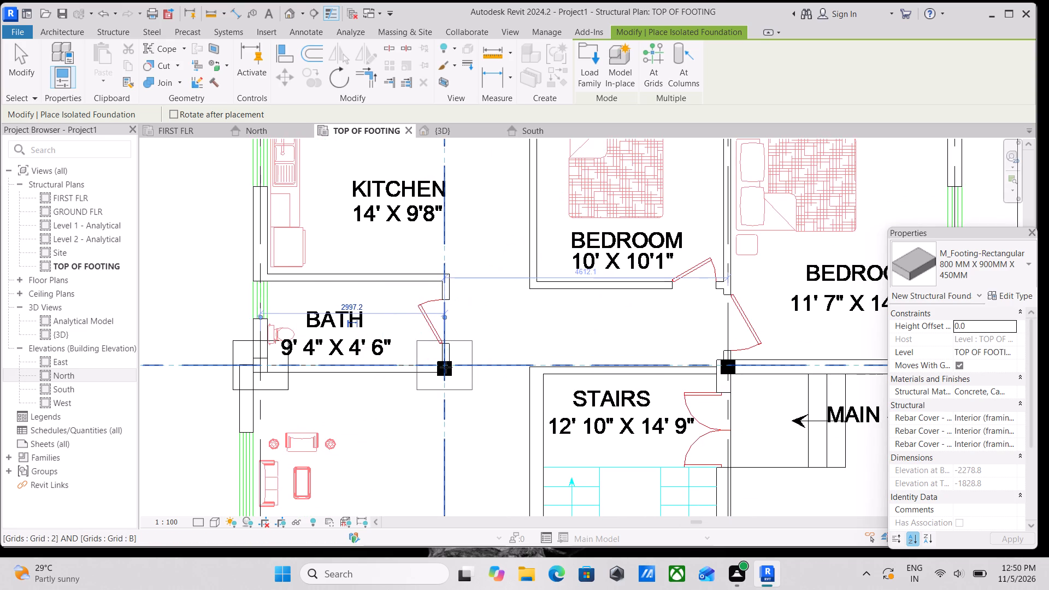
{"action": "left_click", "coordinate": [447, 367]}
{"action": "scroll", "coordinate": [520, 335], "scroll_direction": "down", "scroll_amount": 1}
{"action": "middle_click_drag", "start_coordinate": [518, 336], "coordinate": [378, 355]}
{"action": "left_click", "coordinate": [565, 385]}
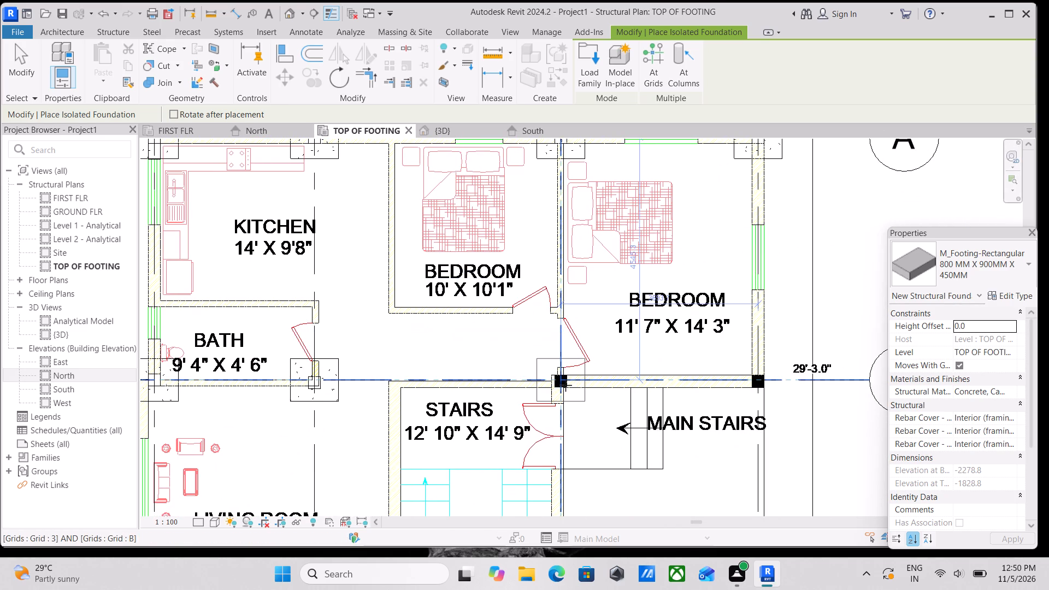
Set the TOP OF FOOTING plan's visual style to Shaded.
{"action": "left_click", "coordinate": [214, 516]}
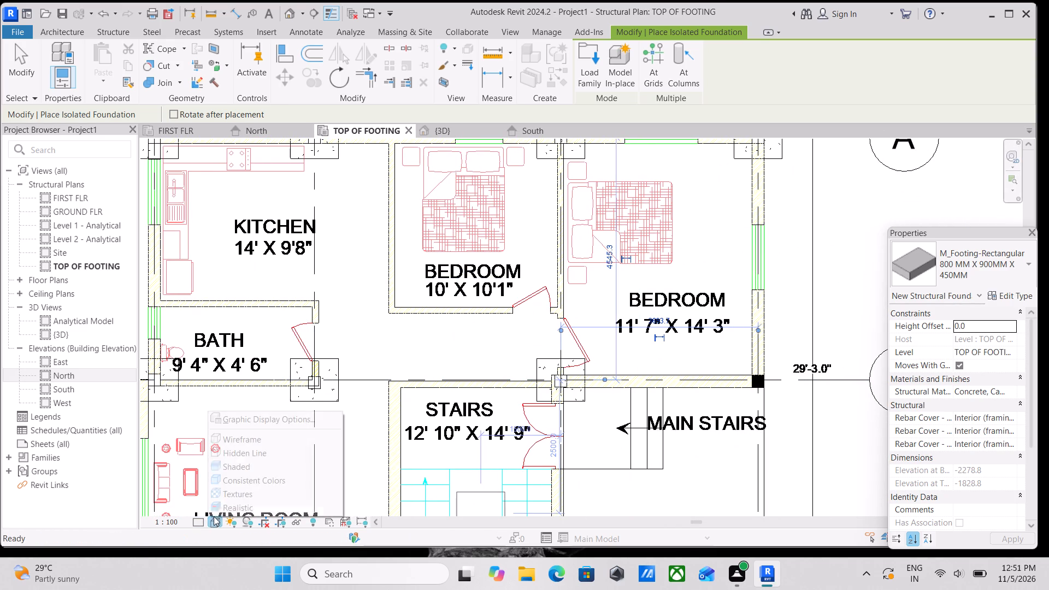
{"action": "left_click", "coordinate": [233, 462]}
Place an isolated footing at the intersection of grids B and 4.
{"action": "scroll", "coordinate": [593, 411], "scroll_direction": "down", "scroll_amount": 1}
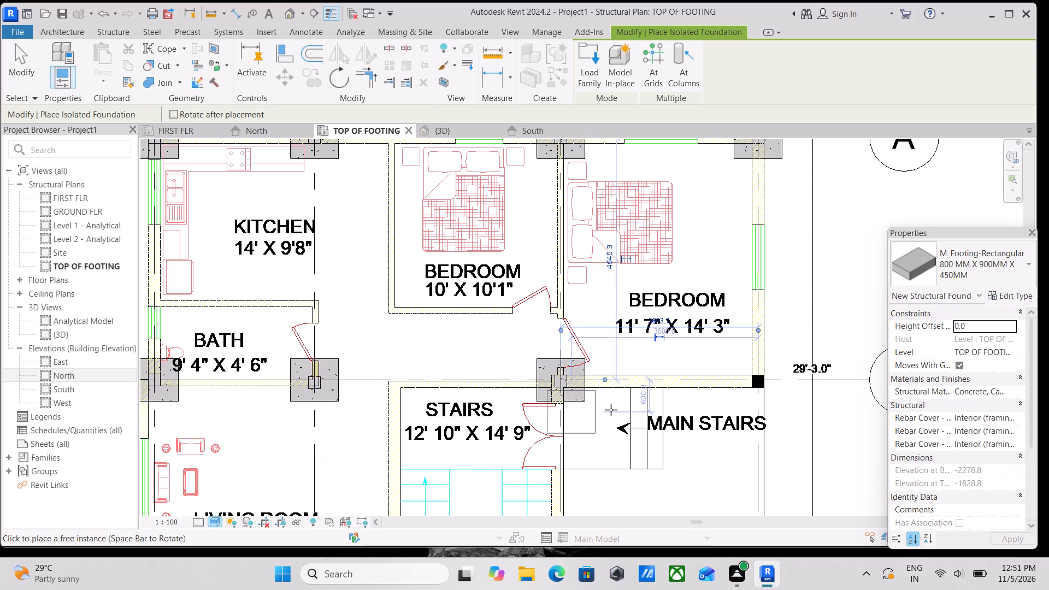
{"action": "middle_click_drag", "start_coordinate": [605, 415], "coordinate": [532, 448]}
{"action": "scroll", "coordinate": [671, 433], "scroll_direction": "up", "scroll_amount": 2}
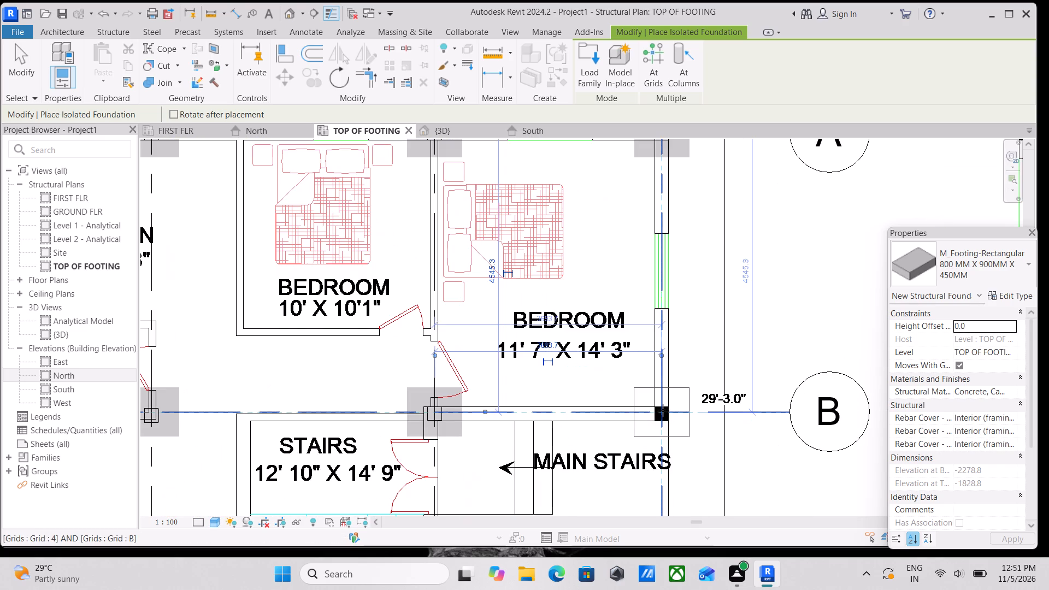
{"action": "left_click", "coordinate": [663, 415]}
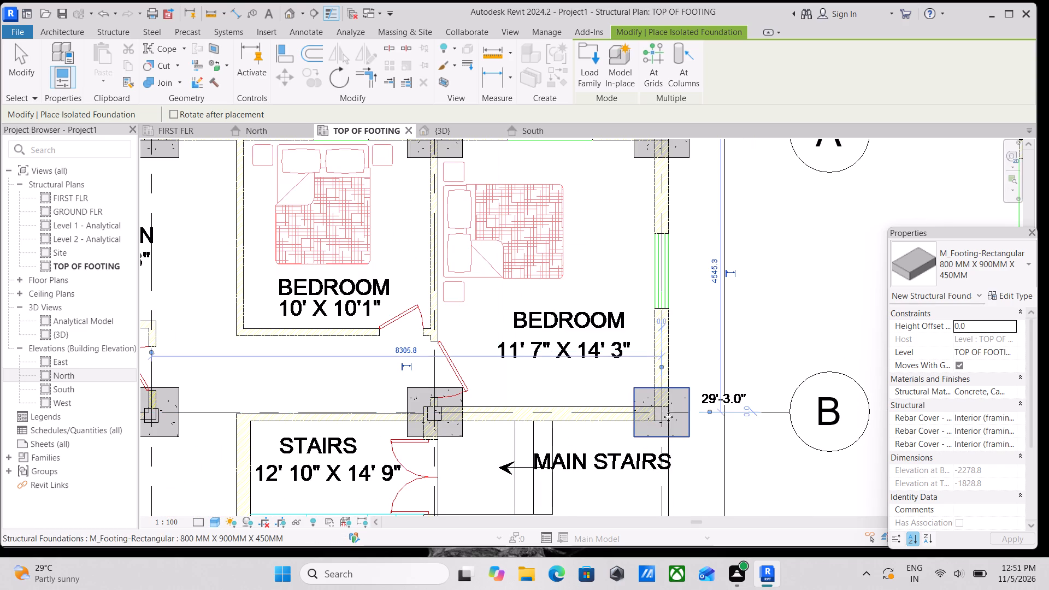
Place isolated footings along grid C at grids 1 and 2, at the living room's lower corners.
{"action": "scroll", "coordinate": [627, 455], "scroll_direction": "down", "scroll_amount": 2}
{"action": "middle_click_drag", "start_coordinate": [558, 442], "coordinate": [638, 346]}
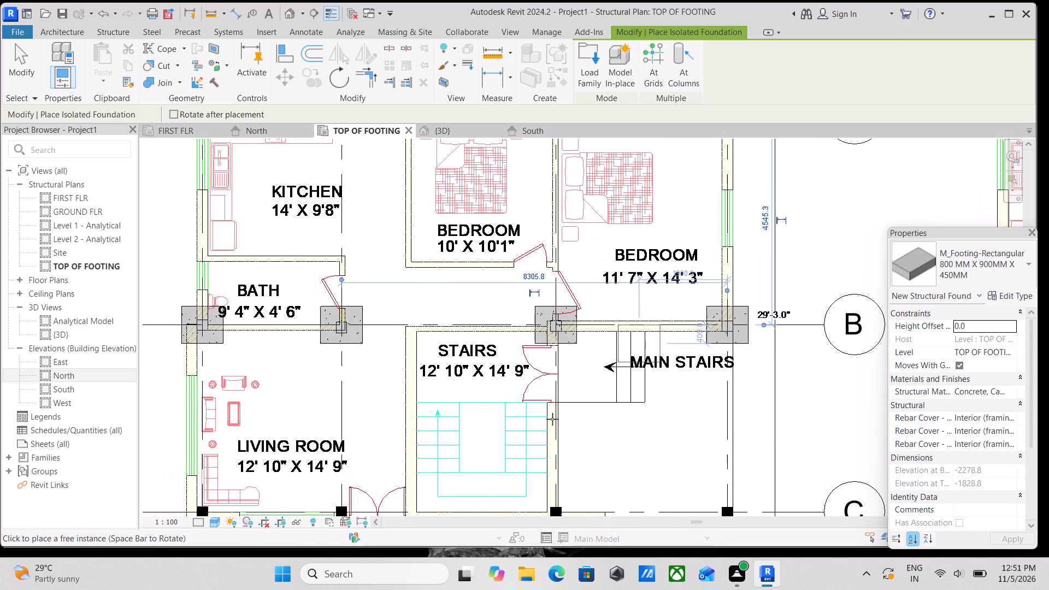
{"action": "scroll", "coordinate": [406, 417], "scroll_direction": "down", "scroll_amount": 2}
{"action": "middle_click_drag", "start_coordinate": [405, 417], "coordinate": [570, 365]}
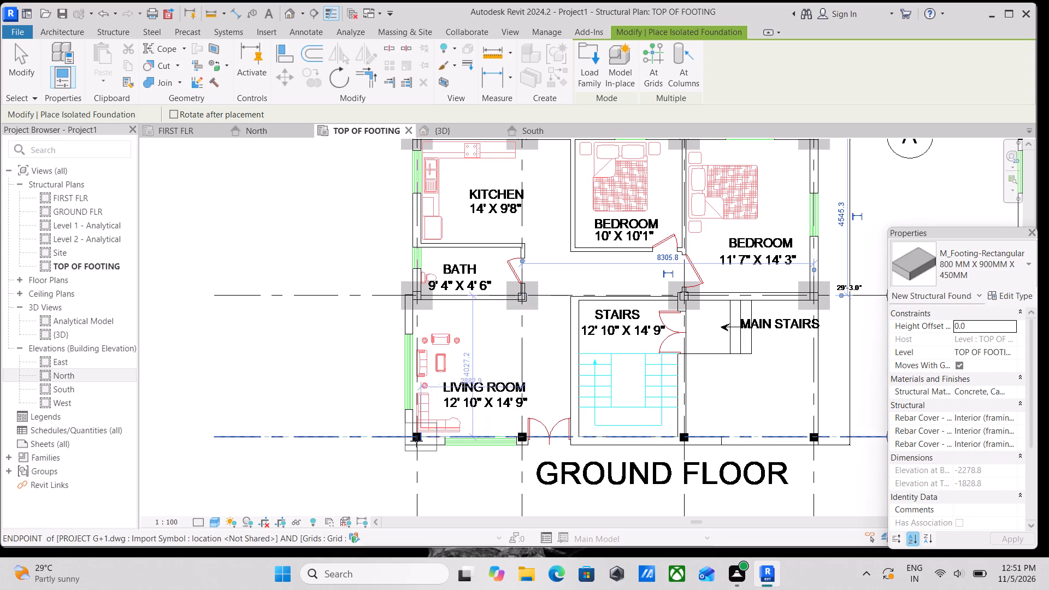
{"action": "scroll", "coordinate": [416, 441], "scroll_direction": "up", "scroll_amount": 5}
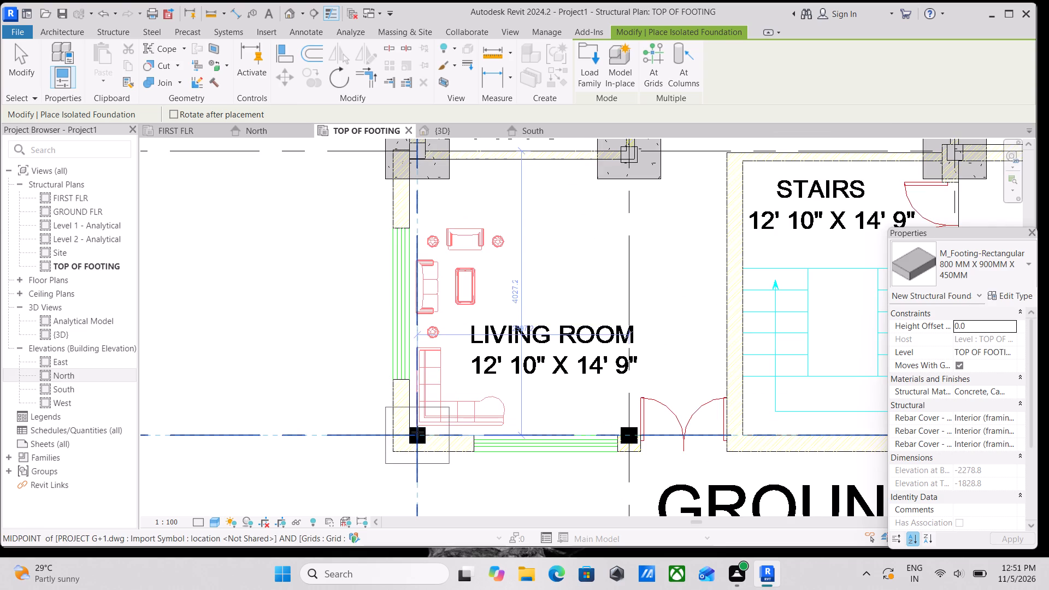
{"action": "left_click", "coordinate": [417, 433]}
{"action": "scroll", "coordinate": [483, 427], "scroll_direction": "down", "scroll_amount": 3}
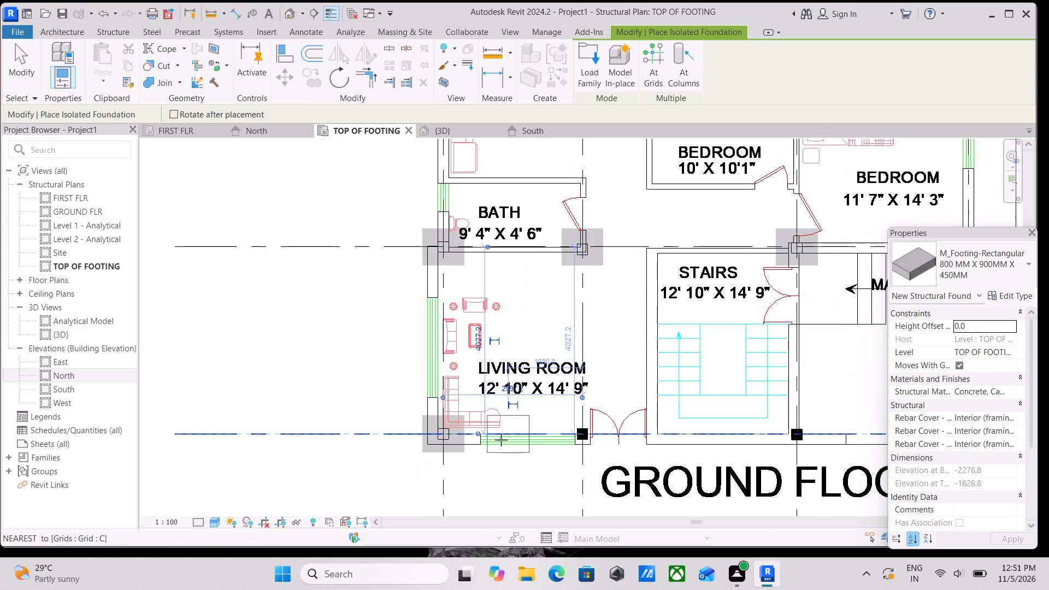
{"action": "middle_click_drag", "start_coordinate": [504, 438], "coordinate": [432, 457]}
{"action": "scroll", "coordinate": [534, 454], "scroll_direction": "up", "scroll_amount": 5}
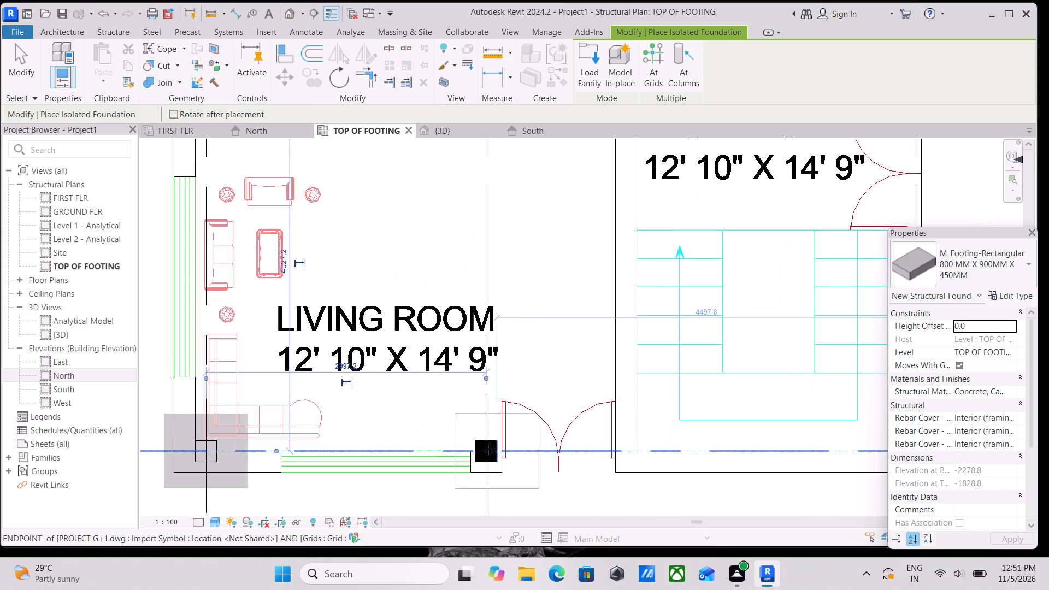
{"action": "left_click", "coordinate": [486, 451]}
Place isolated footings along grid C at grids 3 and 4, and end footing placement.
{"action": "scroll", "coordinate": [579, 455], "scroll_direction": "down", "scroll_amount": 2}
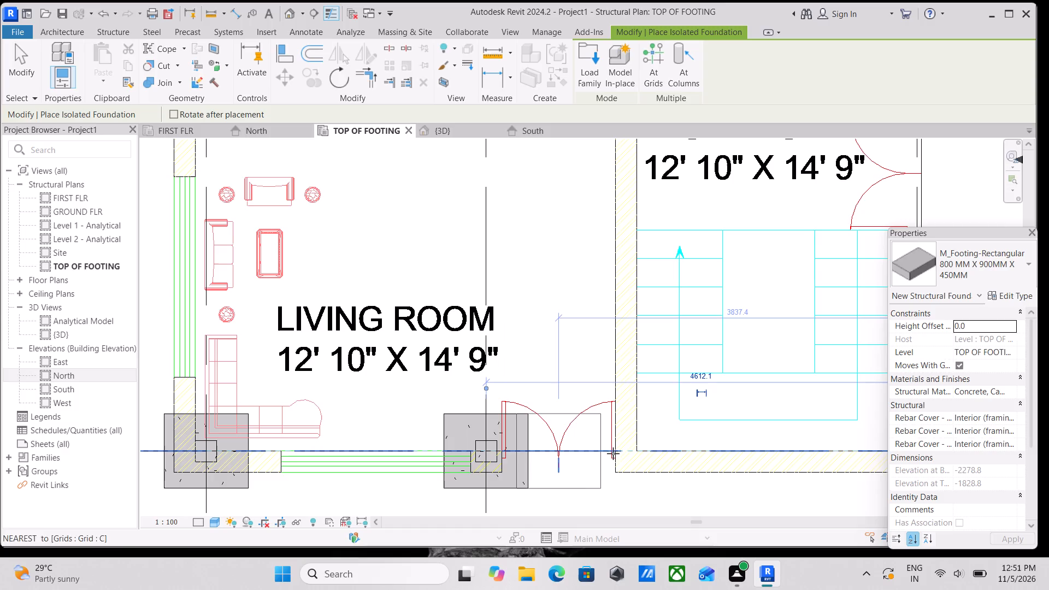
{"action": "scroll", "coordinate": [613, 453], "scroll_direction": "down", "scroll_amount": 1}
{"action": "middle_click_drag", "start_coordinate": [618, 449], "coordinate": [365, 448]}
{"action": "scroll", "coordinate": [564, 454], "scroll_direction": "up", "scroll_amount": 2}
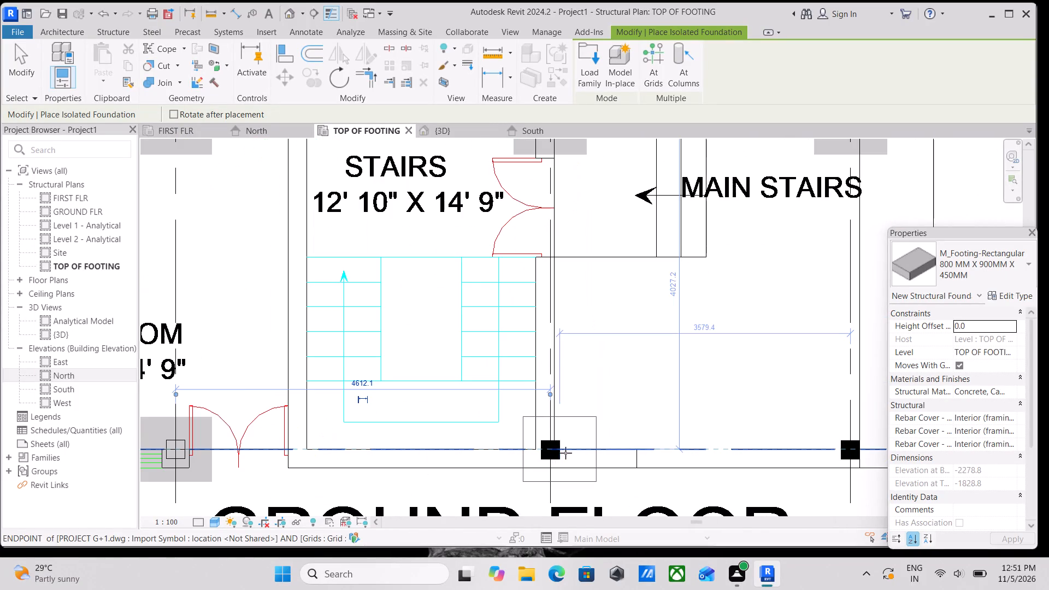
{"action": "left_click", "coordinate": [548, 450]}
{"action": "scroll", "coordinate": [662, 436], "scroll_direction": "down", "scroll_amount": 1}
{"action": "middle_click_drag", "start_coordinate": [647, 447], "coordinate": [453, 462]}
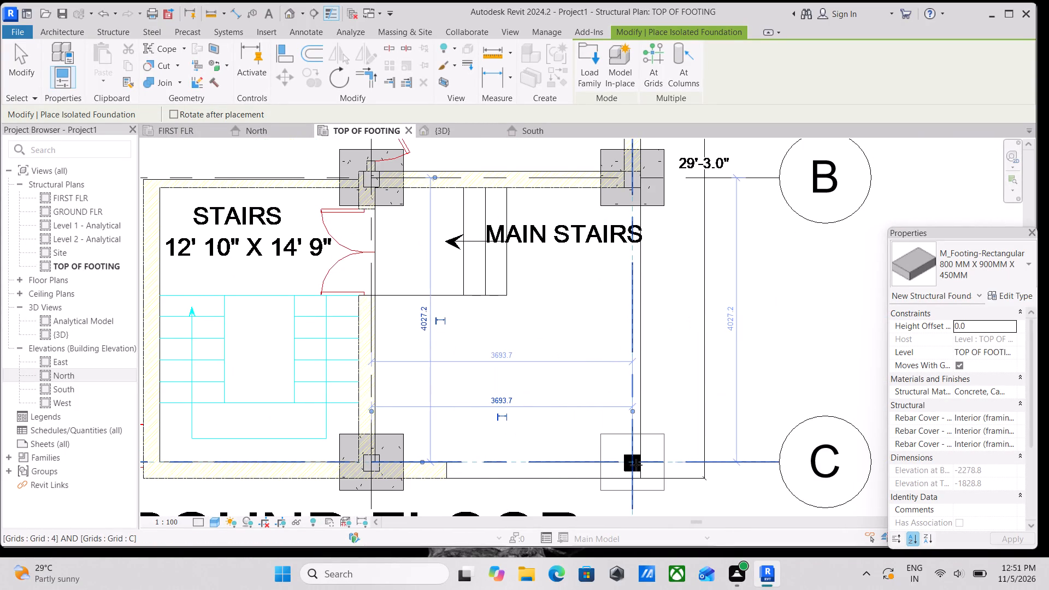
{"action": "left_click", "coordinate": [636, 465]}
{"action": "key", "text": "Escape"}
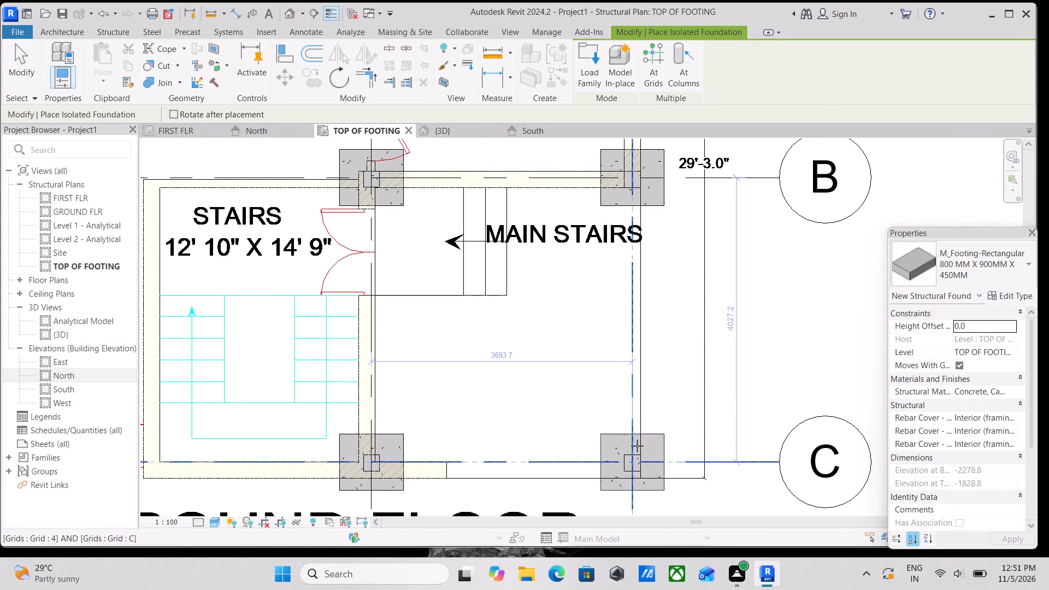
{"action": "key", "text": "Escape"}
{"action": "key", "text": "Escape"}
{"action": "key", "text": "Escape"}
{"action": "key", "text": "Escape"}
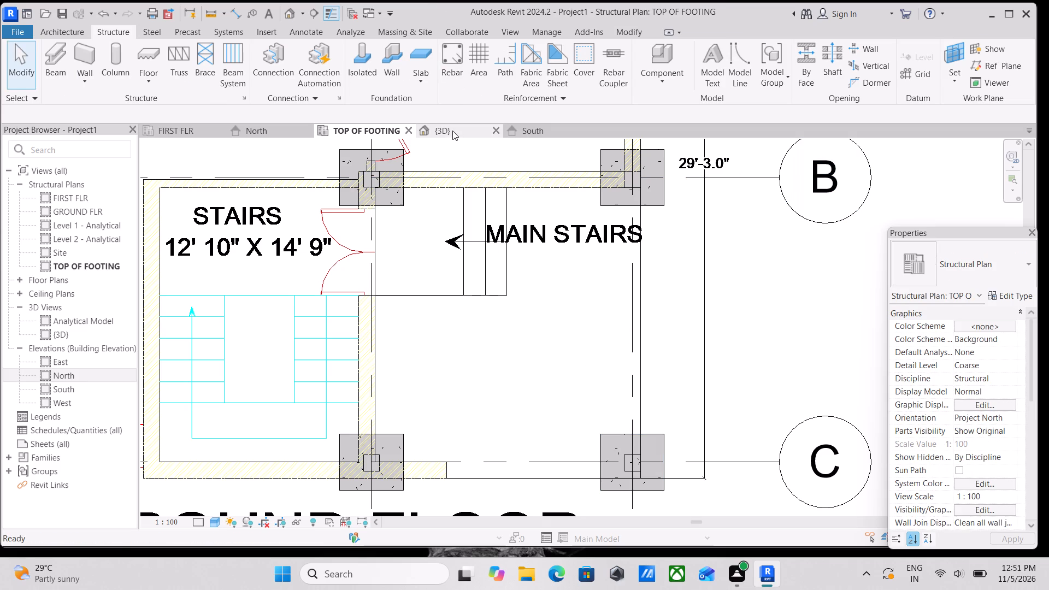
Open the {3D} view and set its visual style to Shaded.
{"action": "left_click", "coordinate": [452, 131]}
{"action": "scroll", "coordinate": [511, 267], "scroll_direction": "down", "scroll_amount": 3}
{"action": "middle_click_drag", "start_coordinate": [551, 393], "coordinate": [573, 364], "text": "shift"}
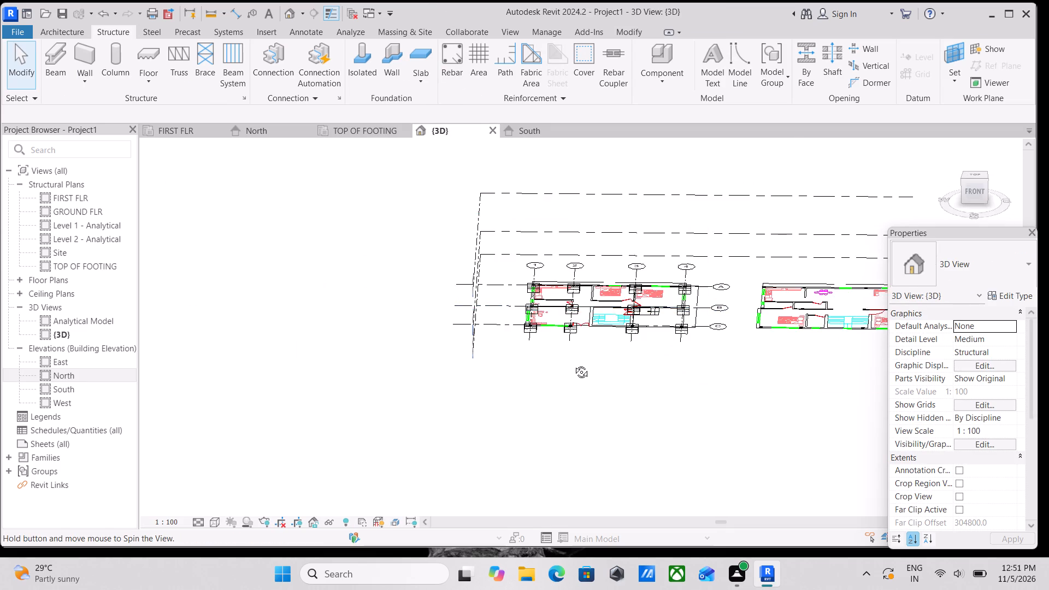
{"action": "middle_click_drag", "start_coordinate": [573, 364], "coordinate": [603, 333], "text": "shift"}
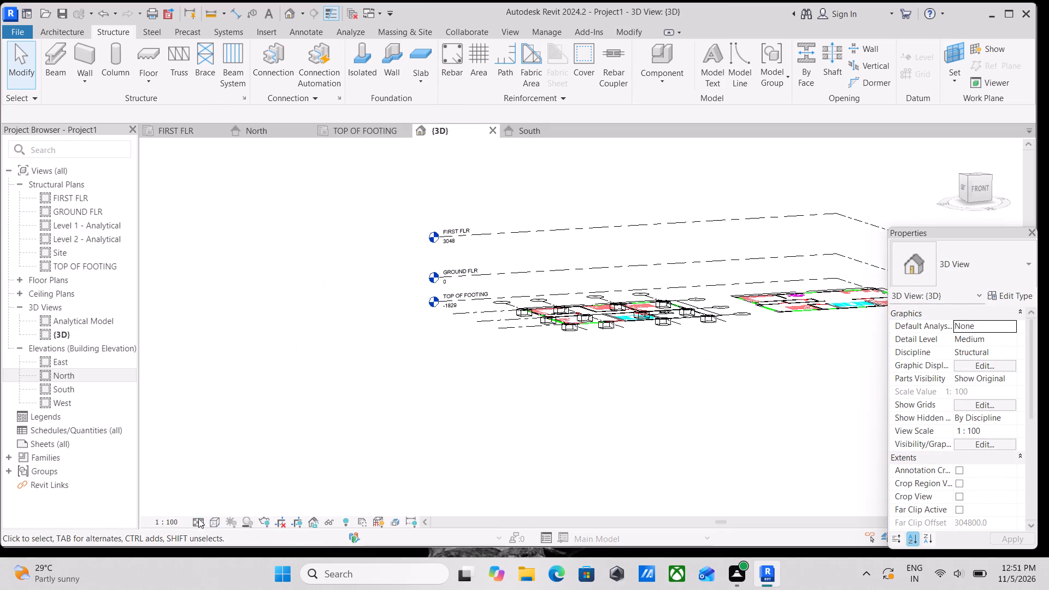
{"action": "left_click", "coordinate": [211, 518]}
{"action": "left_click", "coordinate": [242, 465]}
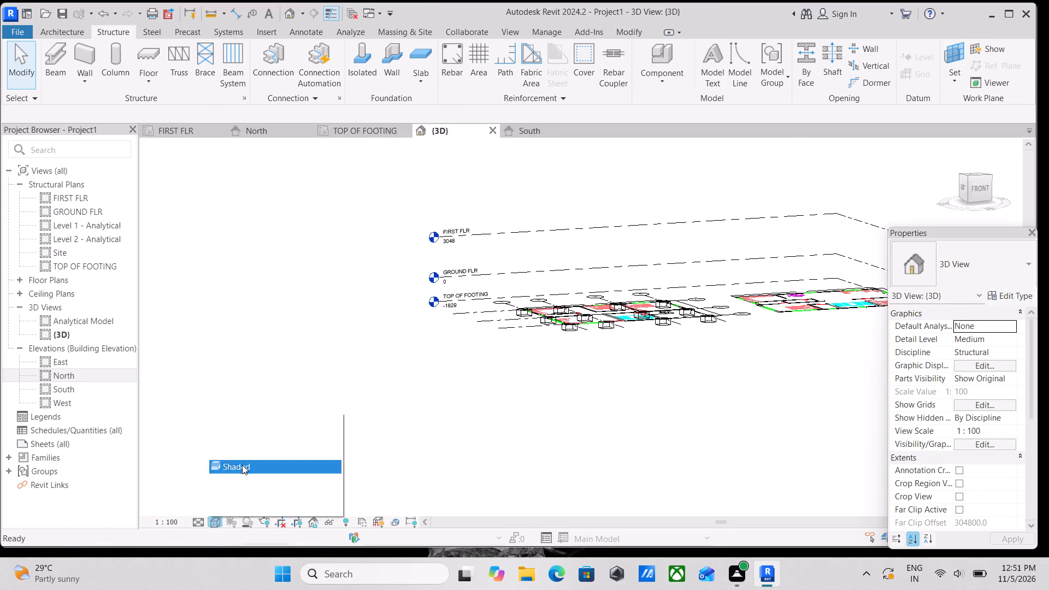
Examine the placed footings in 3D and from the front, checking them against the TOP OF FOOTING level.
{"action": "scroll", "coordinate": [707, 356], "scroll_direction": "up", "scroll_amount": 4}
{"action": "scroll", "coordinate": [615, 332], "scroll_direction": "up", "scroll_amount": 2}
{"action": "scroll", "coordinate": [537, 341], "scroll_direction": "up", "scroll_amount": 3}
{"action": "middle_click_drag", "start_coordinate": [534, 326], "coordinate": [491, 322], "text": "shift"}
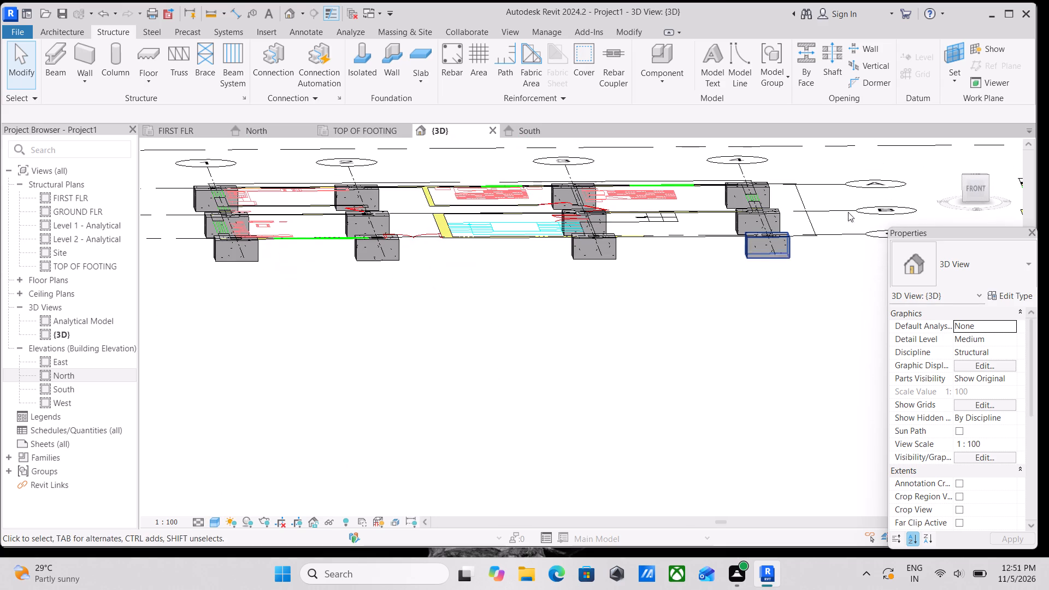
{"action": "left_click", "coordinate": [977, 184]}
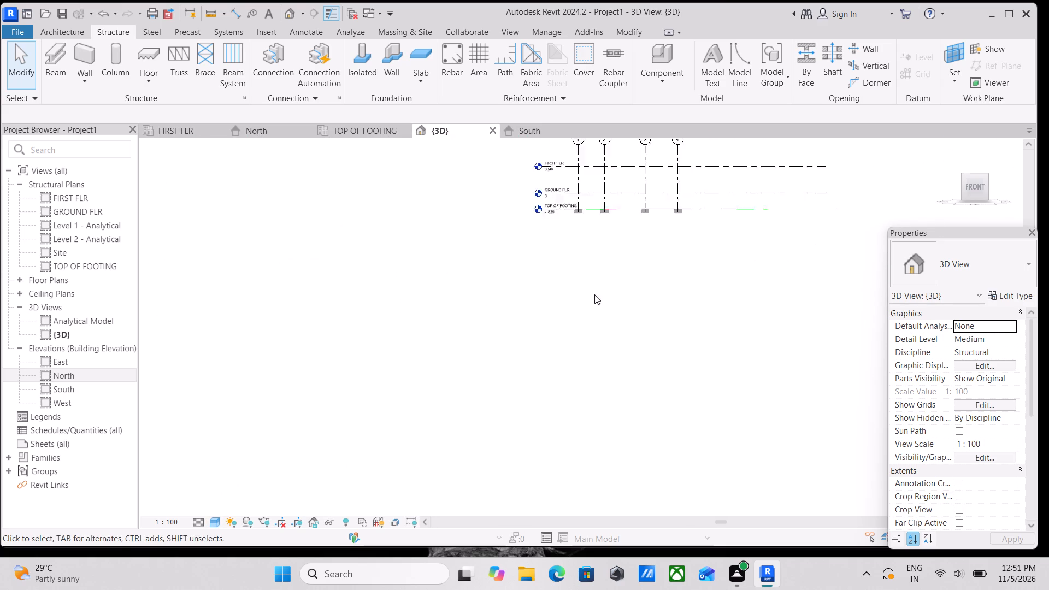
{"action": "scroll", "coordinate": [515, 342], "scroll_direction": "up", "scroll_amount": 3}
{"action": "scroll", "coordinate": [460, 413], "scroll_direction": "up", "scroll_amount": 6}
{"action": "scroll", "coordinate": [482, 330], "scroll_direction": "up", "scroll_amount": 3}
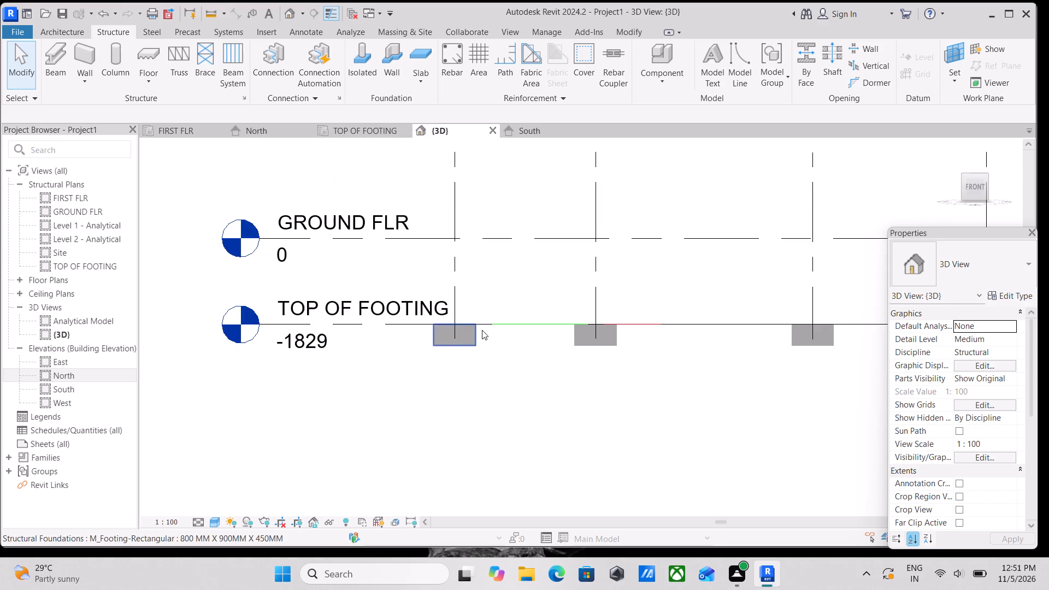
Rename the GROUND FLR level as GROUND LEVEL, renaming its corresponding views as well.
{"action": "middle_click_drag", "start_coordinate": [489, 325], "coordinate": [500, 354]}
{"action": "scroll", "coordinate": [529, 327], "scroll_direction": "down", "scroll_amount": 1}
{"action": "middle_click_drag", "start_coordinate": [529, 327], "coordinate": [521, 334]}
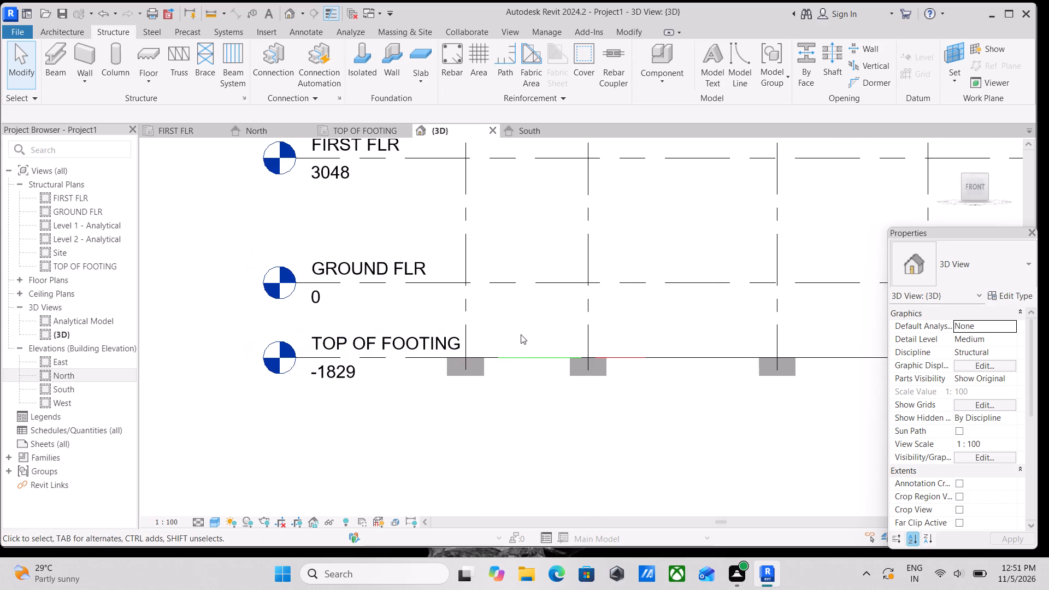
{"action": "left_click", "coordinate": [408, 270]}
{"action": "left_click", "coordinate": [416, 264]}
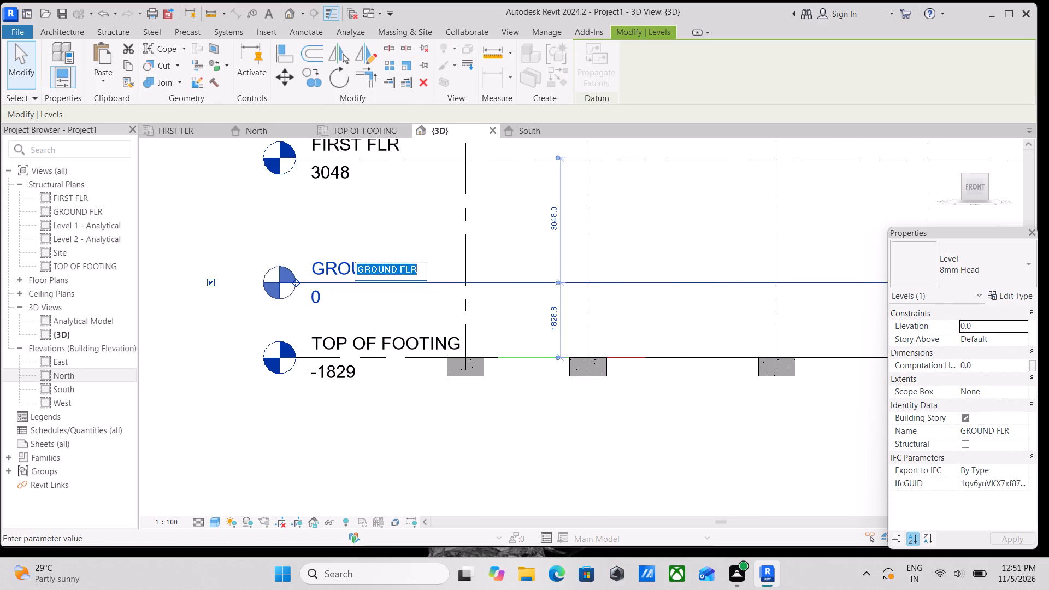
{"action": "type", "text": "GROUND"}
{"action": "key", "text": "space"}
{"action": "type", "text": "LEVEL"}
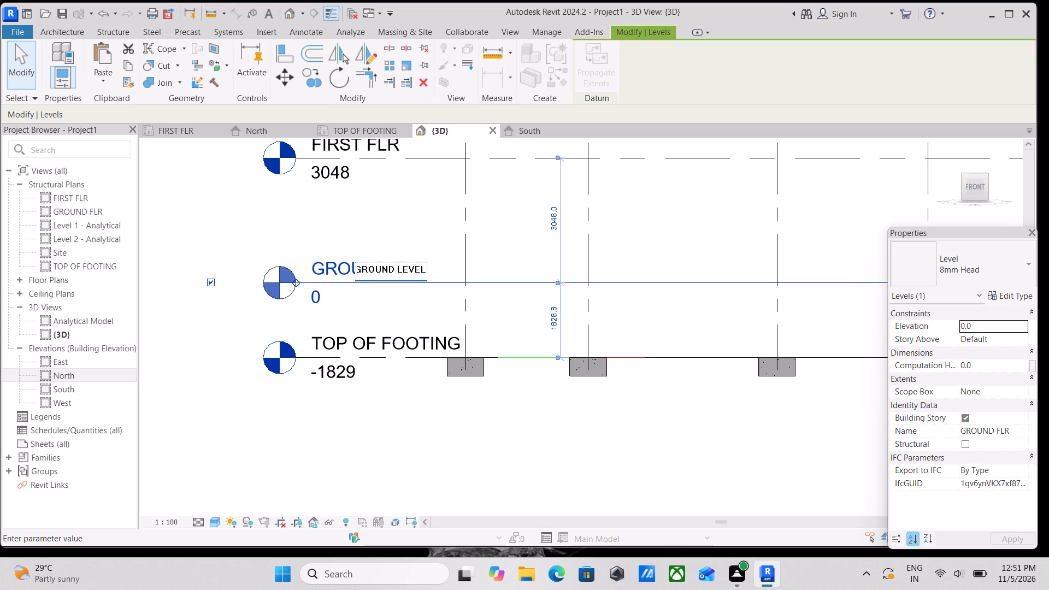
{"action": "key", "text": "Return"}
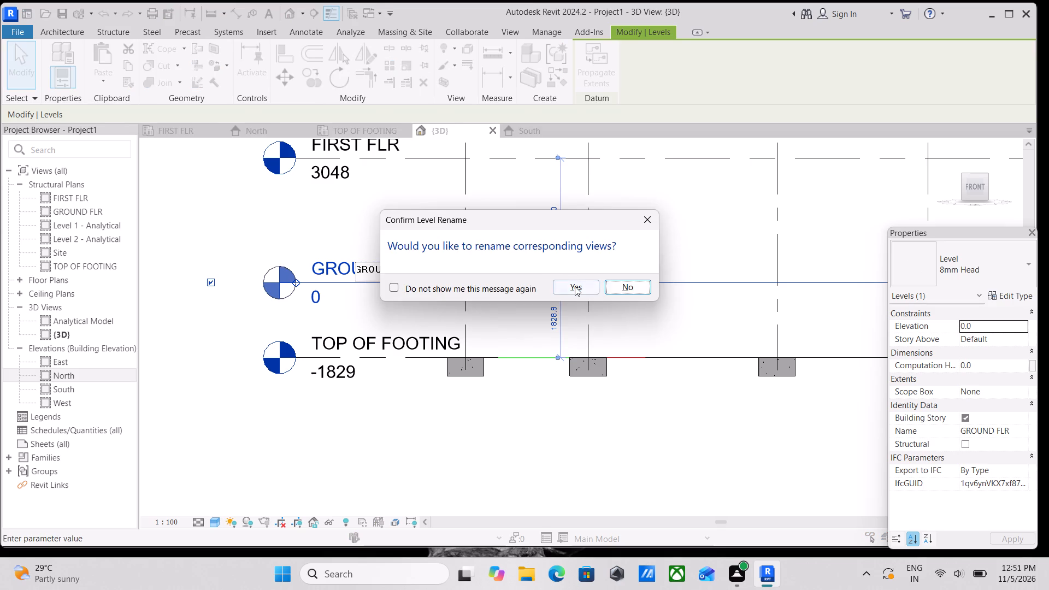
{"action": "left_click", "coordinate": [575, 286]}
{"action": "scroll", "coordinate": [563, 292], "scroll_direction": "down", "scroll_amount": 2}
{"action": "key", "text": "Escape"}
{"action": "scroll", "coordinate": [588, 294], "scroll_direction": "down", "scroll_amount": 2}
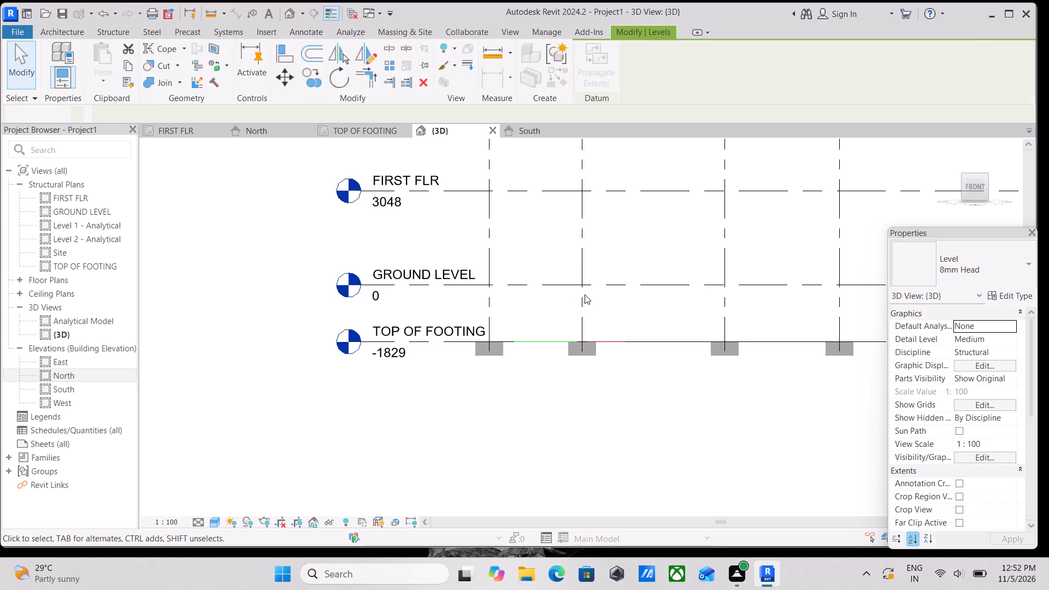
Examine the levels, grids 1 to 4 and the footings from the front in the 3D view.
{"action": "middle_click_drag", "start_coordinate": [582, 293], "coordinate": [407, 310]}
{"action": "scroll", "coordinate": [423, 309], "scroll_direction": "down", "scroll_amount": 1}
{"action": "scroll", "coordinate": [518, 338], "scroll_direction": "down", "scroll_amount": 1}
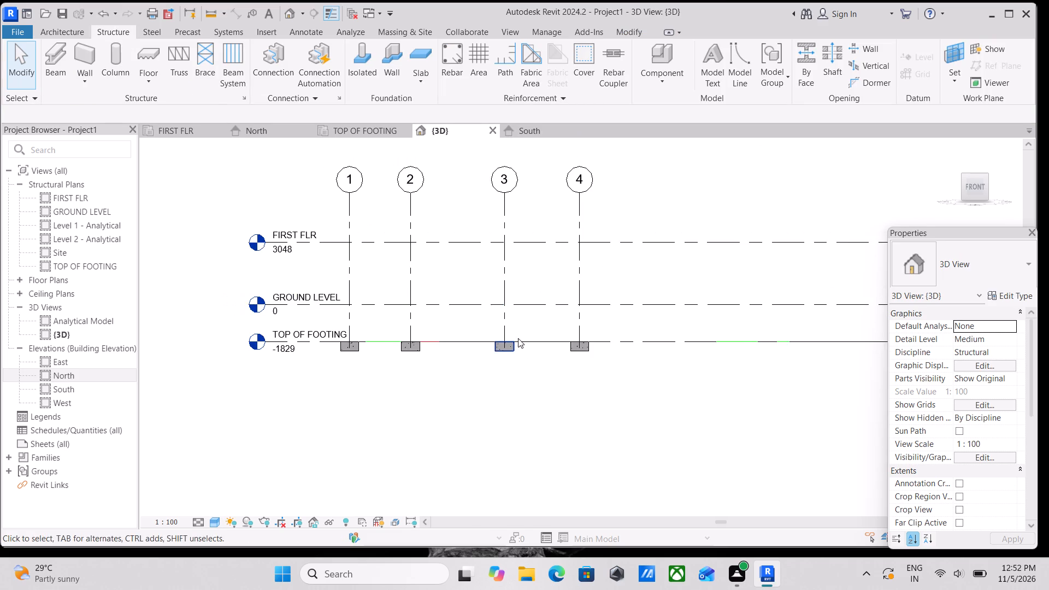
{"action": "middle_click_drag", "start_coordinate": [518, 339], "coordinate": [485, 366]}
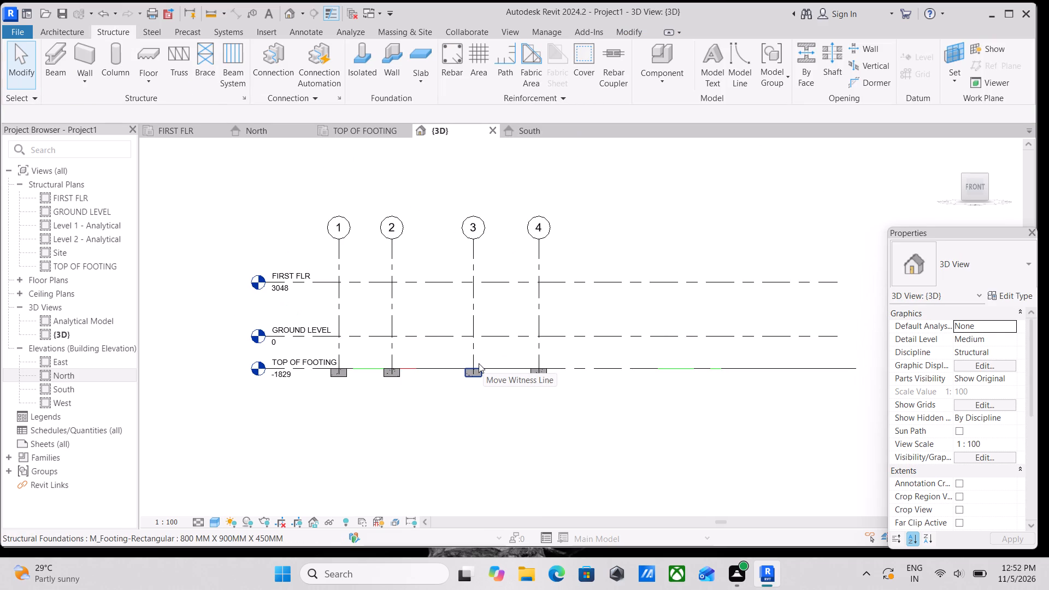
{"action": "scroll", "coordinate": [479, 363], "scroll_direction": "up", "scroll_amount": 6}
{"action": "scroll", "coordinate": [514, 343], "scroll_direction": "down", "scroll_amount": 3}
{"action": "middle_click_drag", "start_coordinate": [518, 355], "coordinate": [526, 374]}
{"action": "scroll", "coordinate": [526, 371], "scroll_direction": "down", "scroll_amount": 2}
{"action": "middle_click_drag", "start_coordinate": [528, 375], "coordinate": [542, 405]}
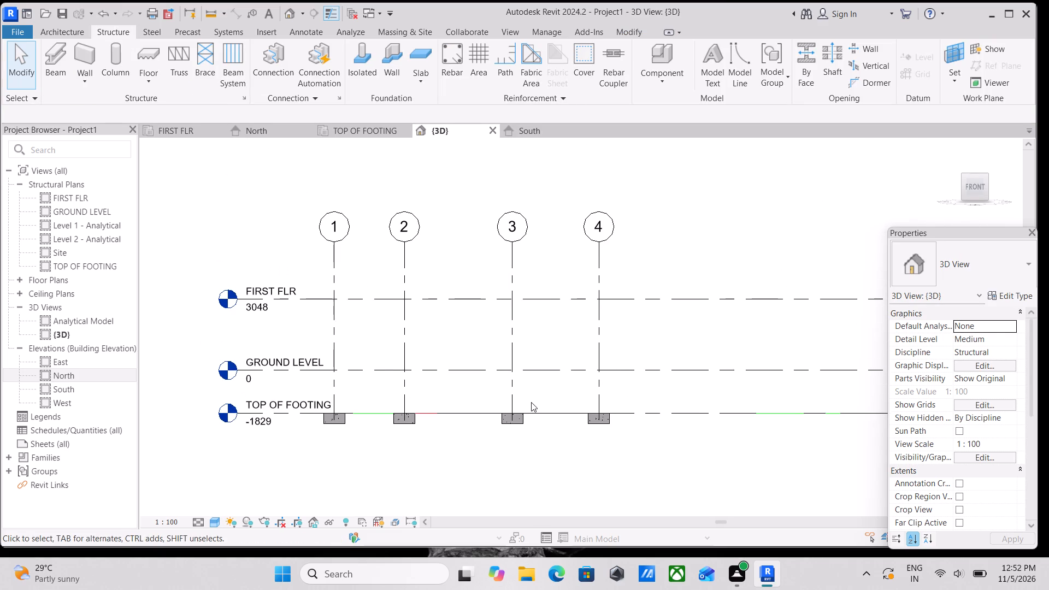
{"action": "scroll", "coordinate": [532, 398], "scroll_direction": "up", "scroll_amount": 2}
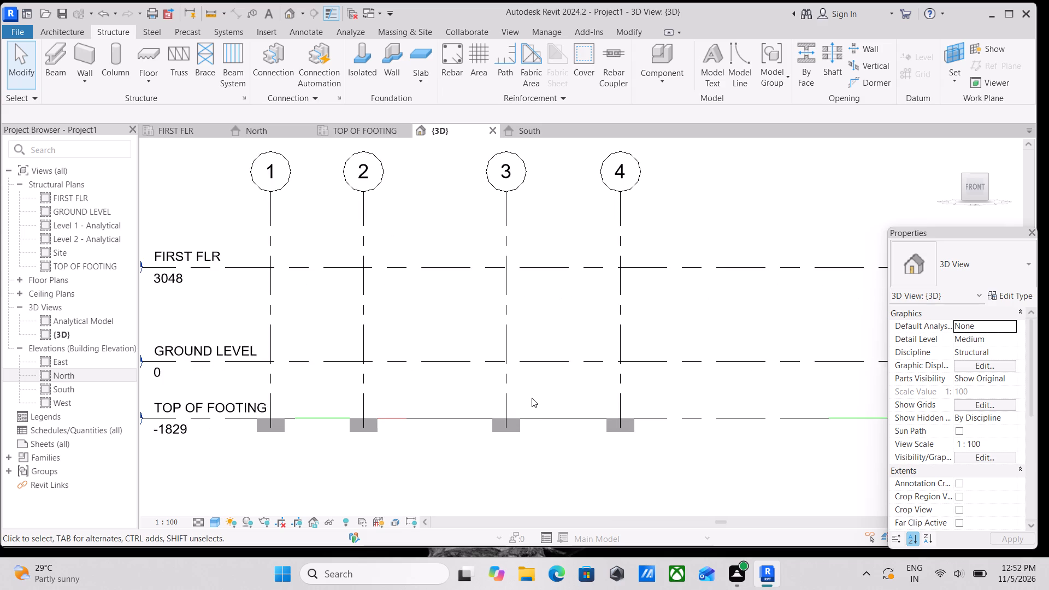
{"action": "scroll", "coordinate": [532, 398], "scroll_direction": "down", "scroll_amount": 2}
{"action": "middle_click_drag", "start_coordinate": [533, 398], "coordinate": [538, 408]}
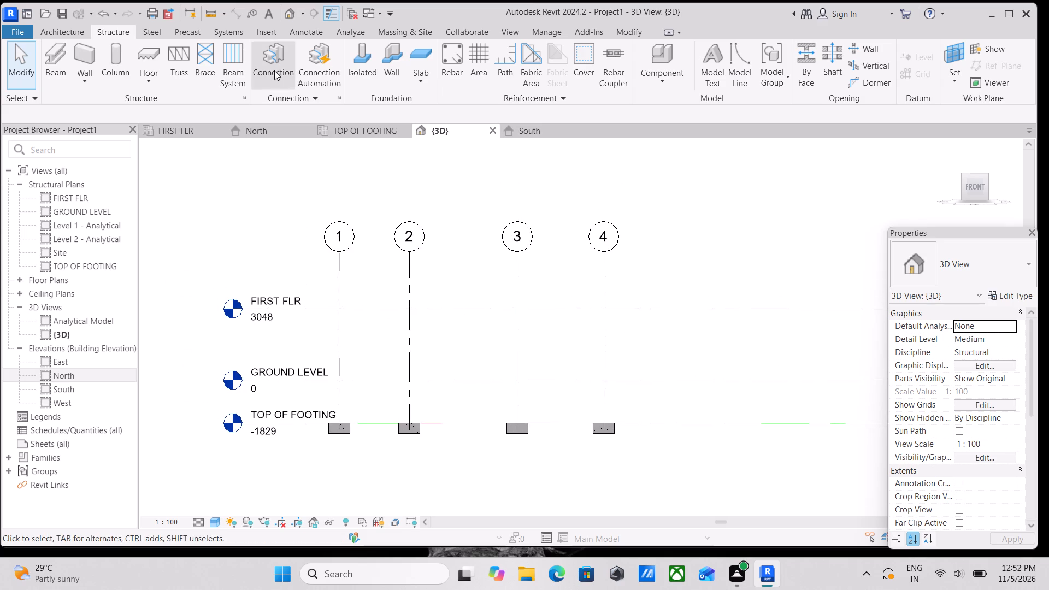
Start a structural column using the M_Concrete-Rectangular-Column 300 x 450mm type and go to grid intersection 1/A in the TOP OF FOOTING plan.
{"action": "left_click", "coordinate": [119, 76]}
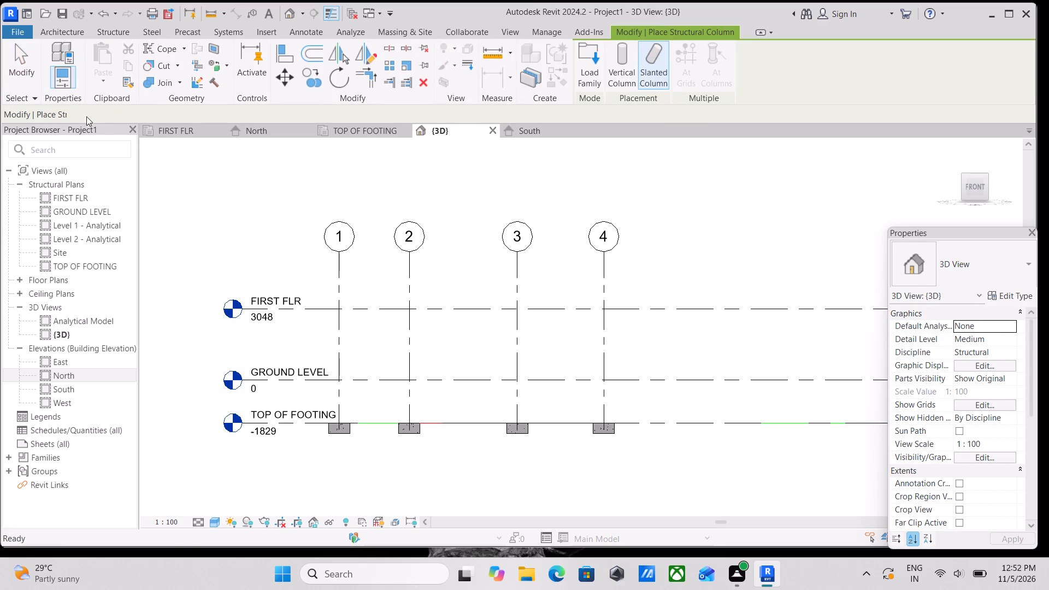
{"action": "left_click", "coordinate": [1027, 267]}
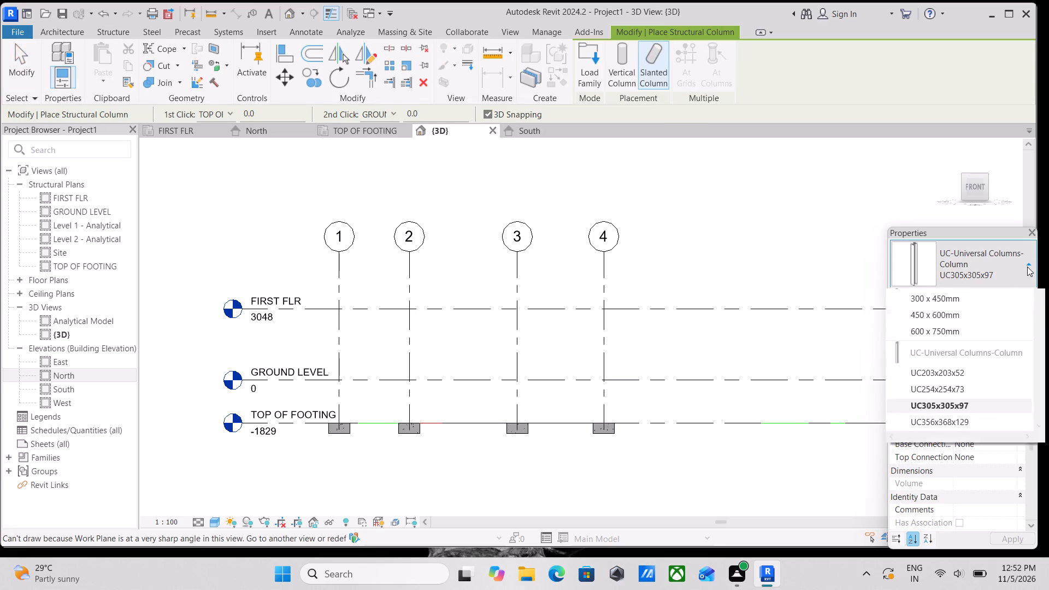
{"action": "left_click", "coordinate": [970, 337]}
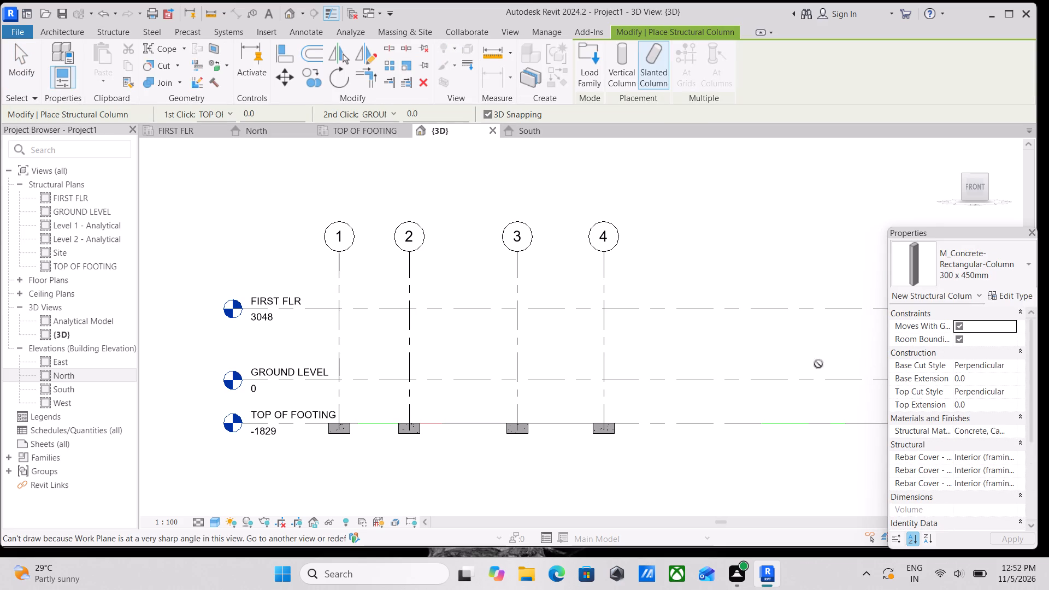
{"action": "left_click", "coordinate": [361, 126]}
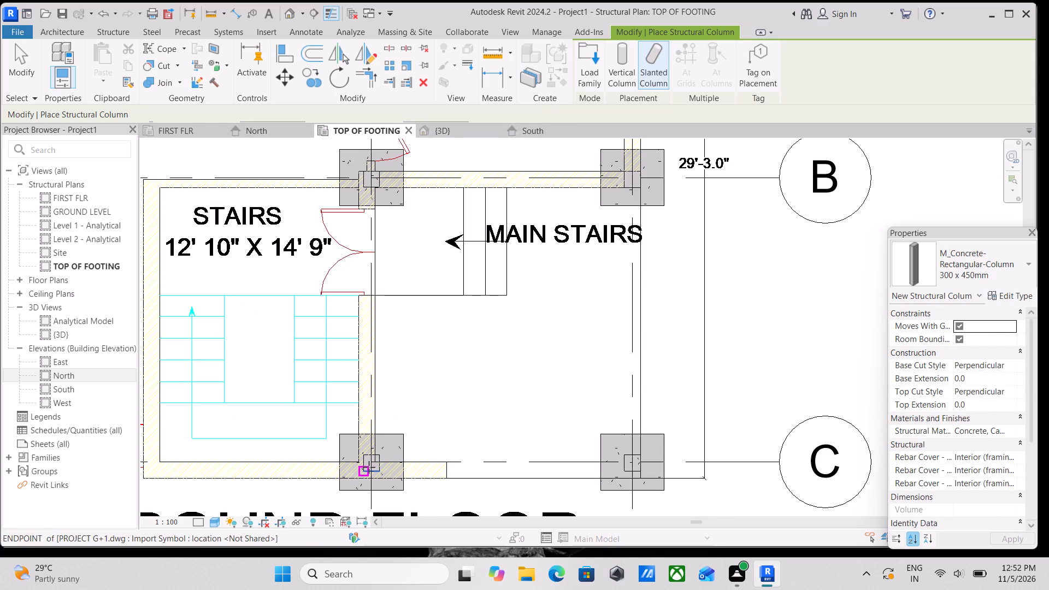
{"action": "scroll", "coordinate": [369, 467], "scroll_direction": "up", "scroll_amount": 3}
{"action": "scroll", "coordinate": [373, 459], "scroll_direction": "down", "scroll_amount": 3}
{"action": "scroll", "coordinate": [435, 316], "scroll_direction": "down", "scroll_amount": 2}
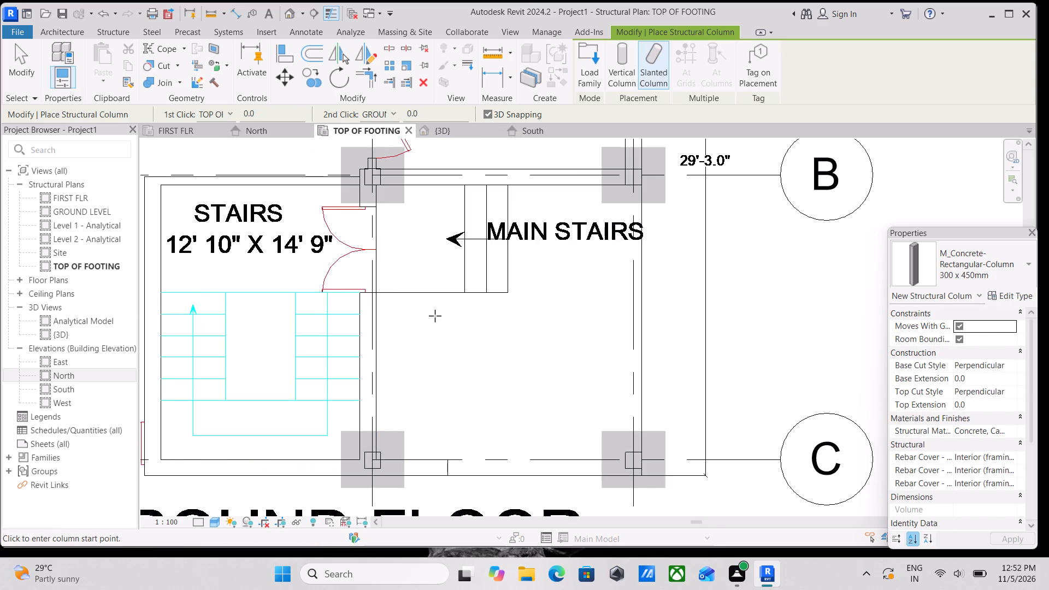
{"action": "middle_click_drag", "start_coordinate": [435, 316], "coordinate": [522, 520]}
{"action": "scroll", "coordinate": [275, 322], "scroll_direction": "down", "scroll_amount": 1}
{"action": "middle_click_drag", "start_coordinate": [282, 327], "coordinate": [515, 506]}
{"action": "scroll", "coordinate": [515, 506], "scroll_direction": "up", "scroll_amount": 1}
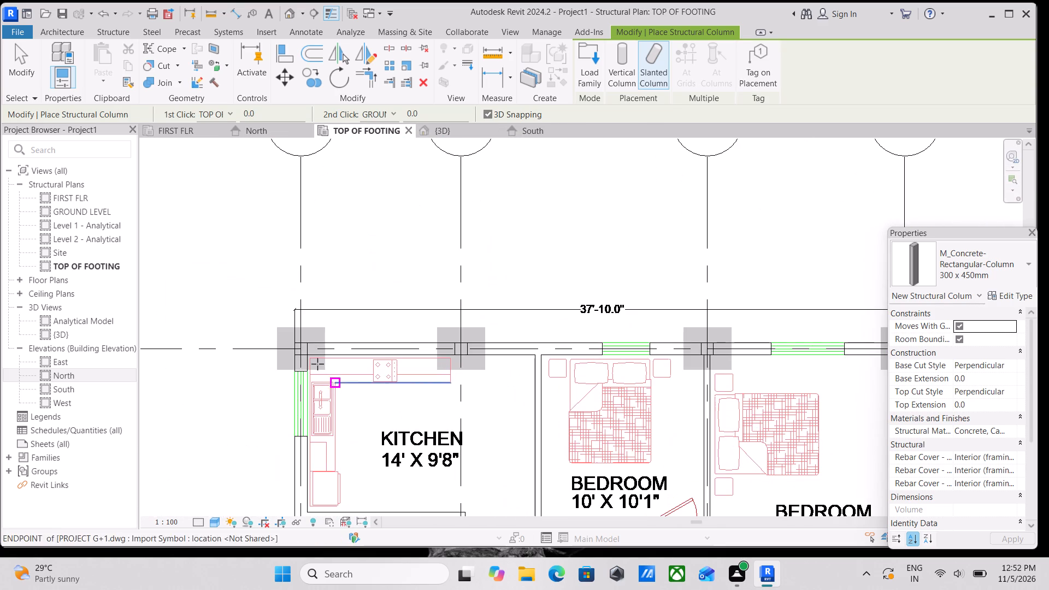
{"action": "scroll", "coordinate": [284, 317], "scroll_direction": "up", "scroll_amount": 3}
{"action": "scroll", "coordinate": [316, 365], "scroll_direction": "up", "scroll_amount": 11}
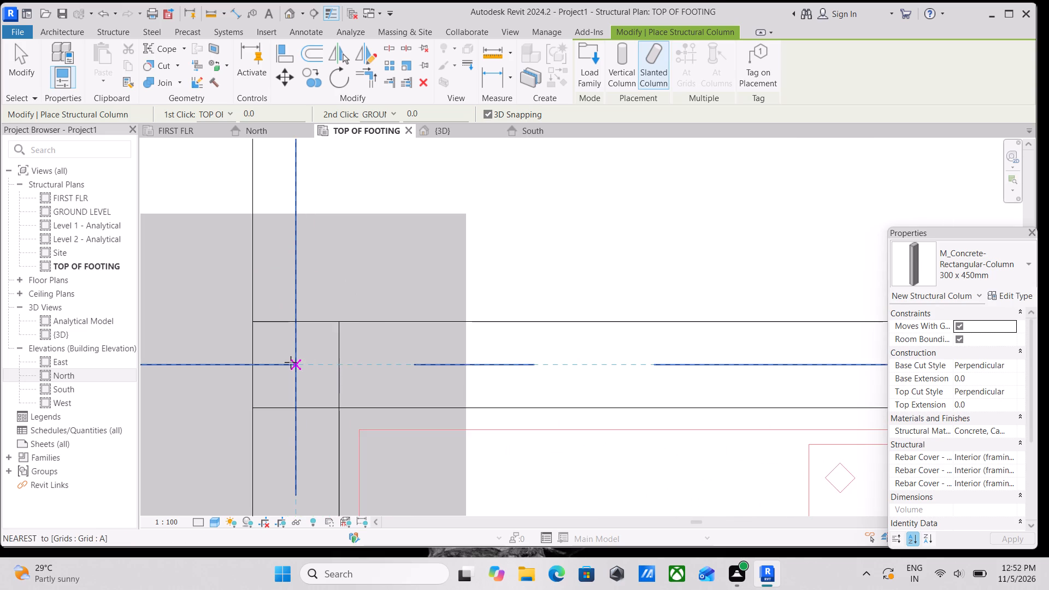
{"action": "scroll", "coordinate": [294, 362], "scroll_direction": "down", "scroll_amount": 2}
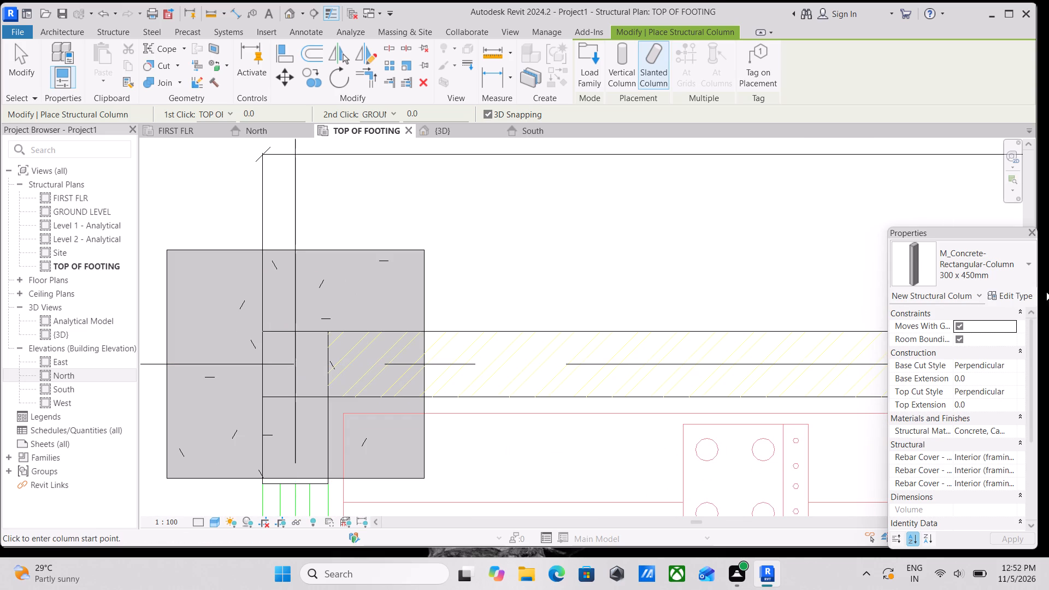
Duplicate the 300 x 450mm concrete column type under the name 9" X 9".
{"action": "left_click", "coordinate": [1022, 296]}
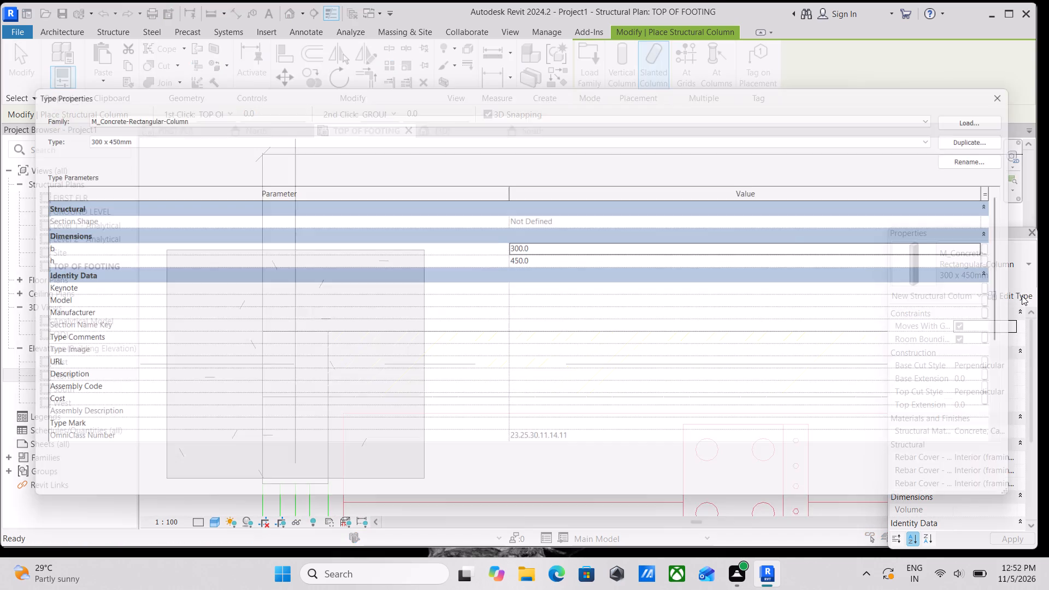
{"action": "left_click", "coordinate": [1014, 133]}
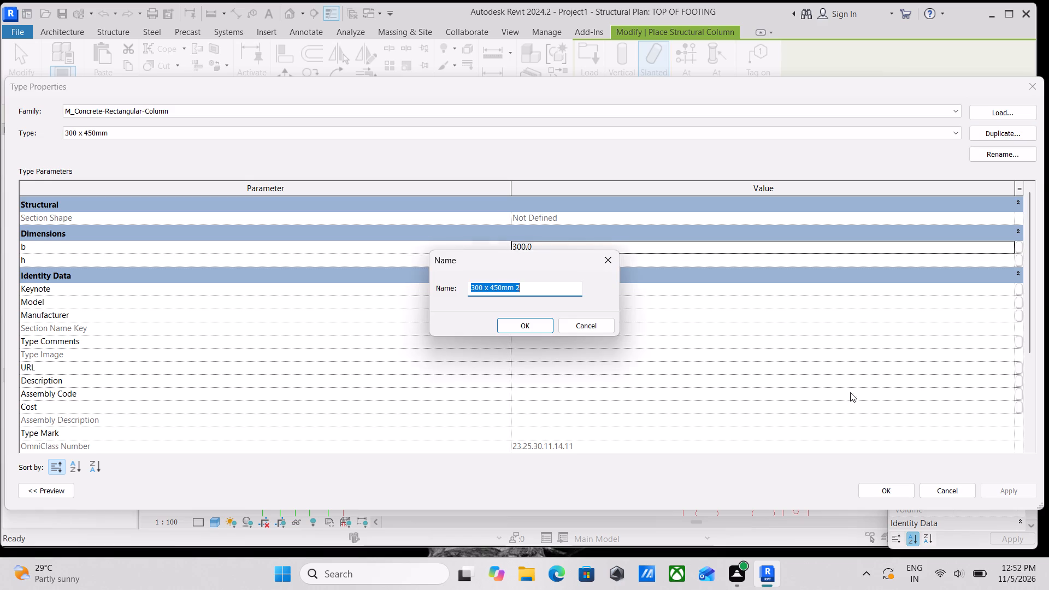
{"action": "key", "text": "BackSpace"}
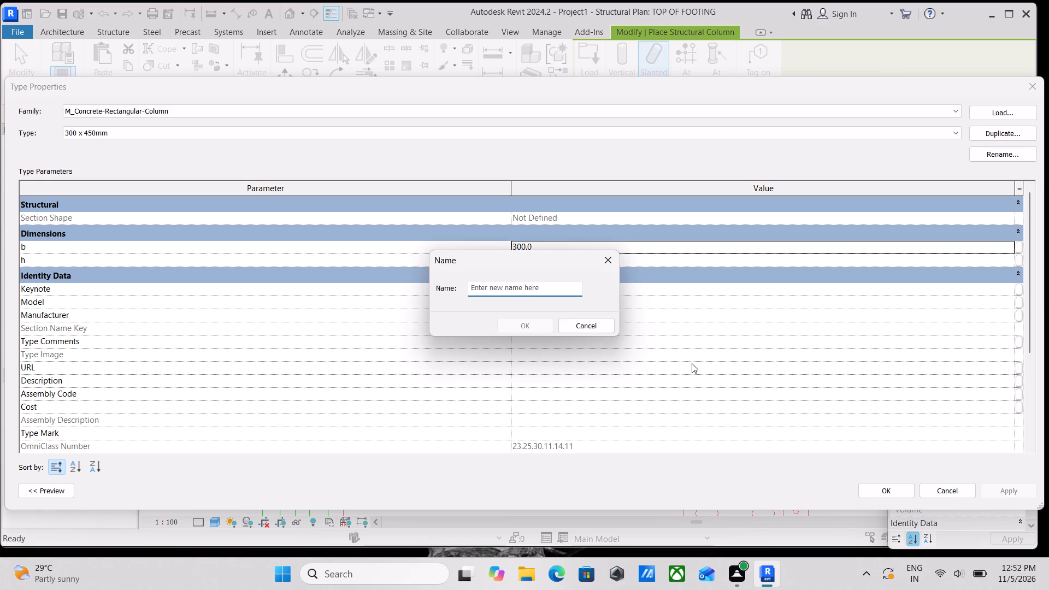
{"action": "type", "text": "9\""}
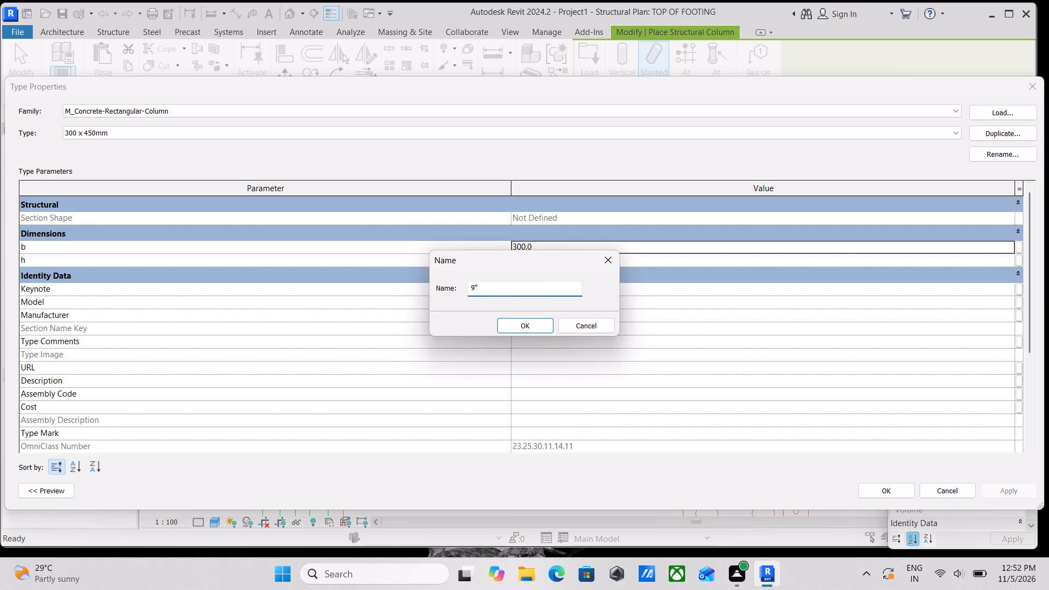
{"action": "key", "text": "space"}
{"action": "type", "text": "X"}
{"action": "key", "text": "space"}
{"action": "type", "text": "9\""}
{"action": "key", "text": "space"}
{"action": "left_click", "coordinate": [514, 328]}
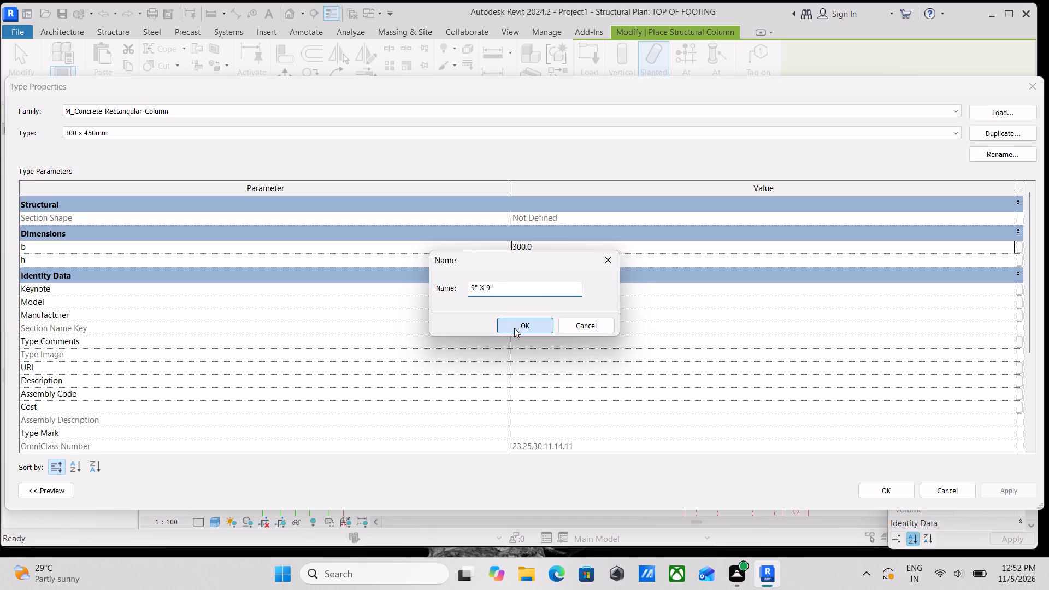
Set both the b and h dimensions of the 9" X 9" column type to 9" and apply them.
{"action": "left_click", "coordinate": [569, 244]}
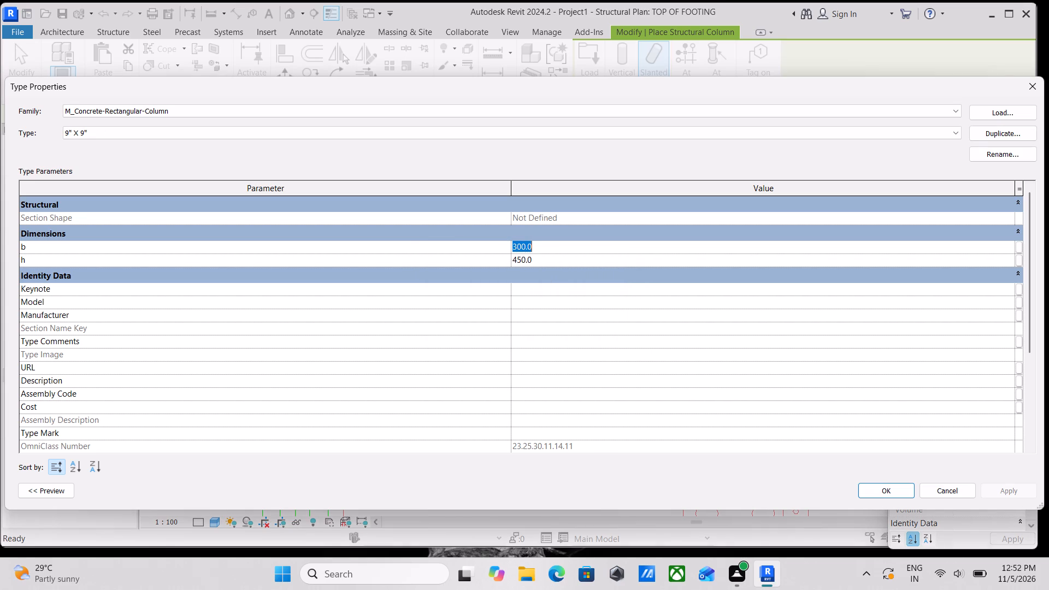
{"action": "key", "text": "9"}
{"action": "key", "text": "shift+quotedbl"}
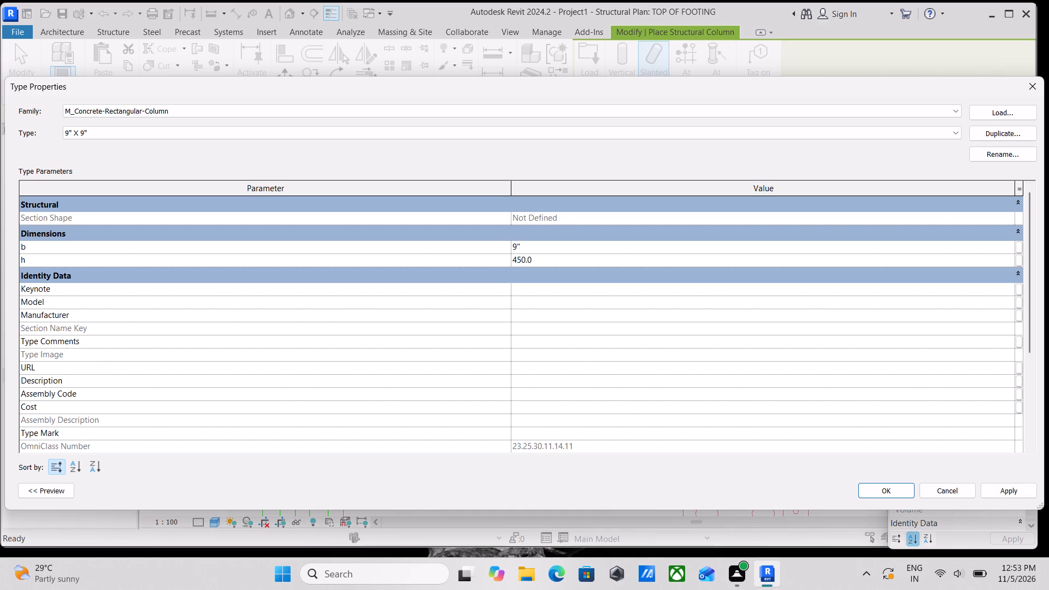
{"action": "key", "text": "Return"}
{"action": "left_click", "coordinate": [556, 257]}
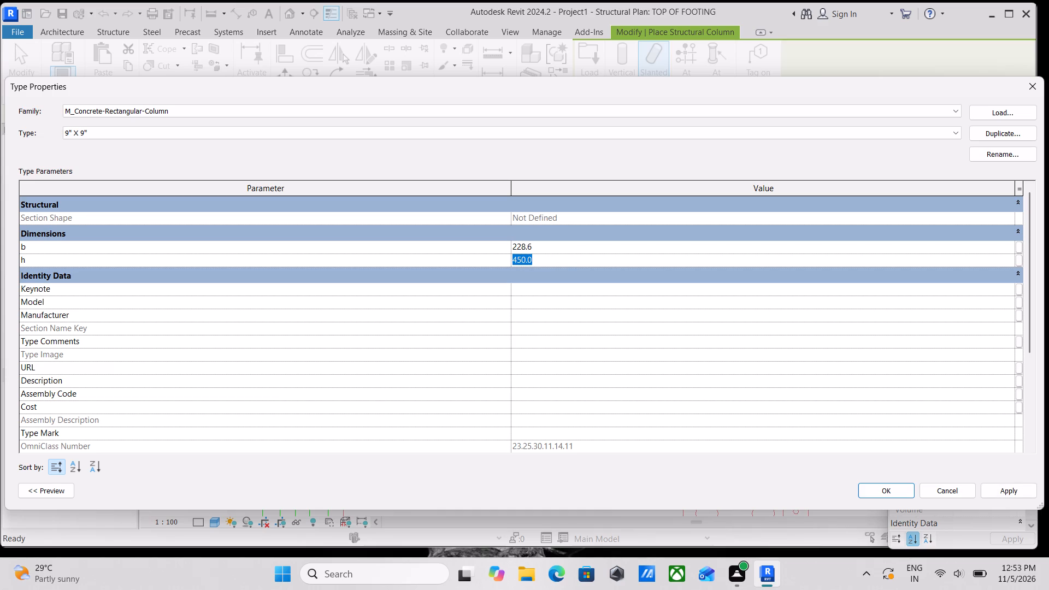
{"action": "key", "text": "9"}
{"action": "key", "text": "shift+quotedbl"}
{"action": "key", "text": "Return"}
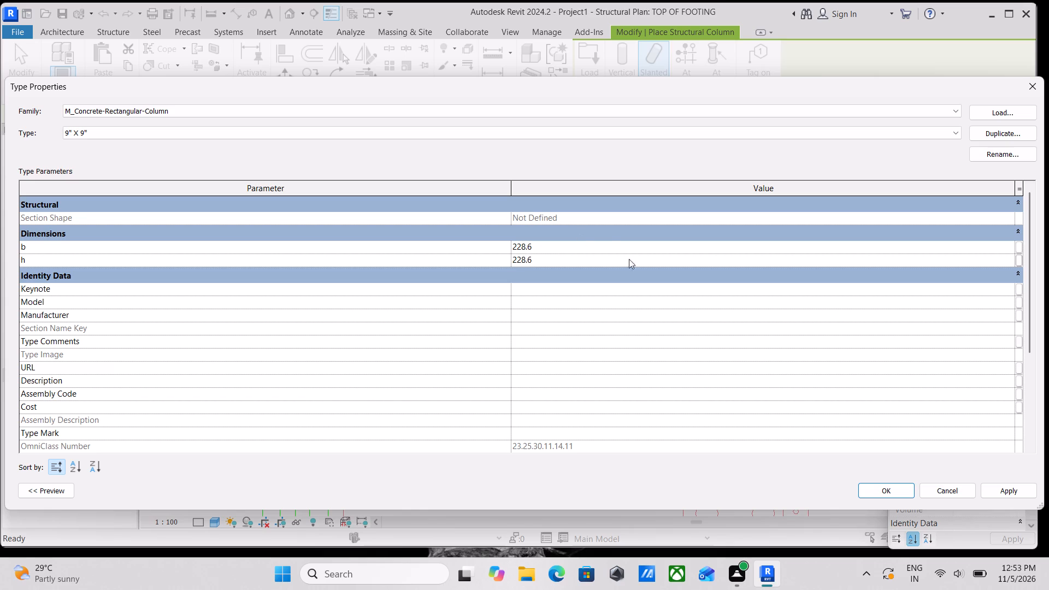
{"action": "left_click", "coordinate": [1003, 493]}
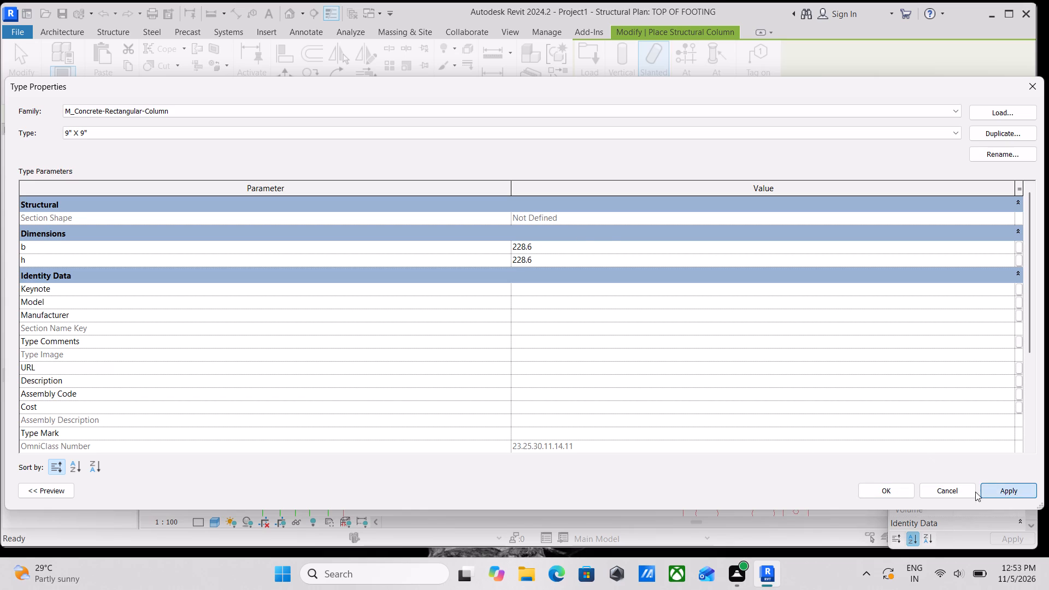
{"action": "left_click", "coordinate": [896, 491]}
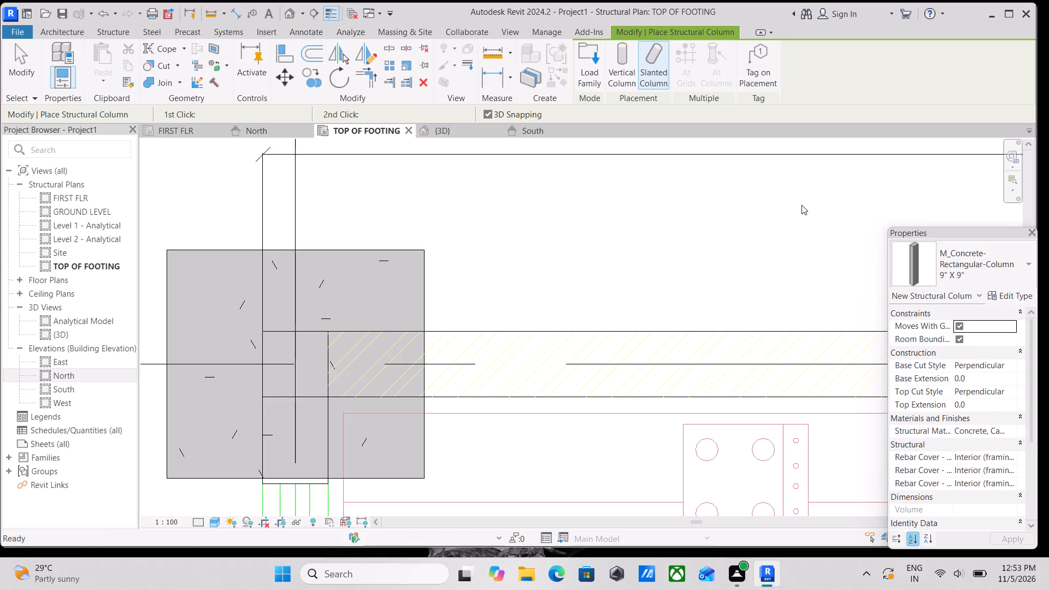
Place a vertical 9" X 9" concrete column at the intersection of grids 1 and A.
{"action": "scroll", "coordinate": [286, 364], "scroll_direction": "down", "scroll_amount": 1}
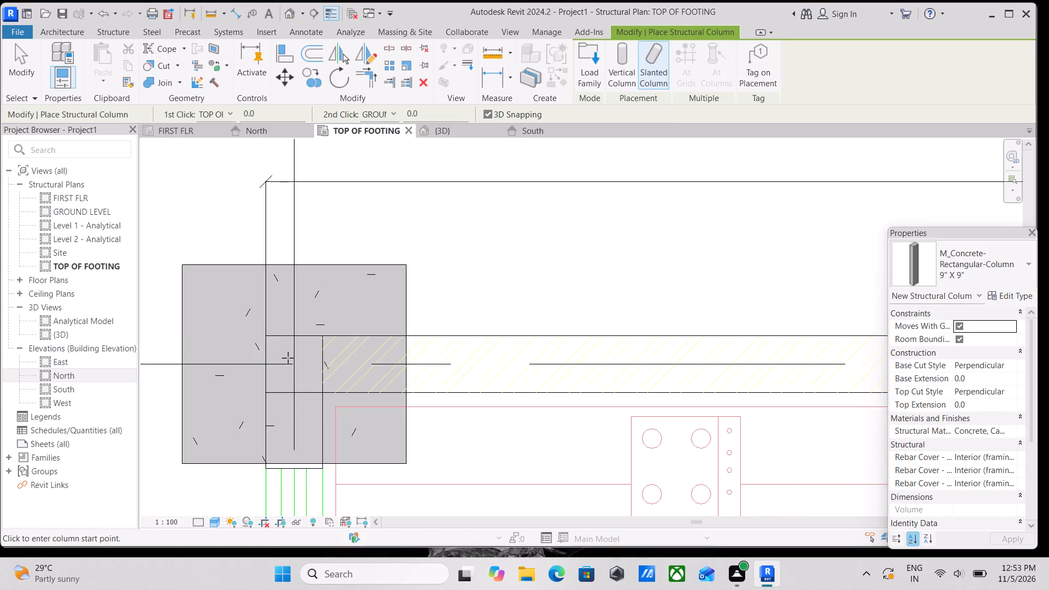
{"action": "left_click", "coordinate": [620, 54]}
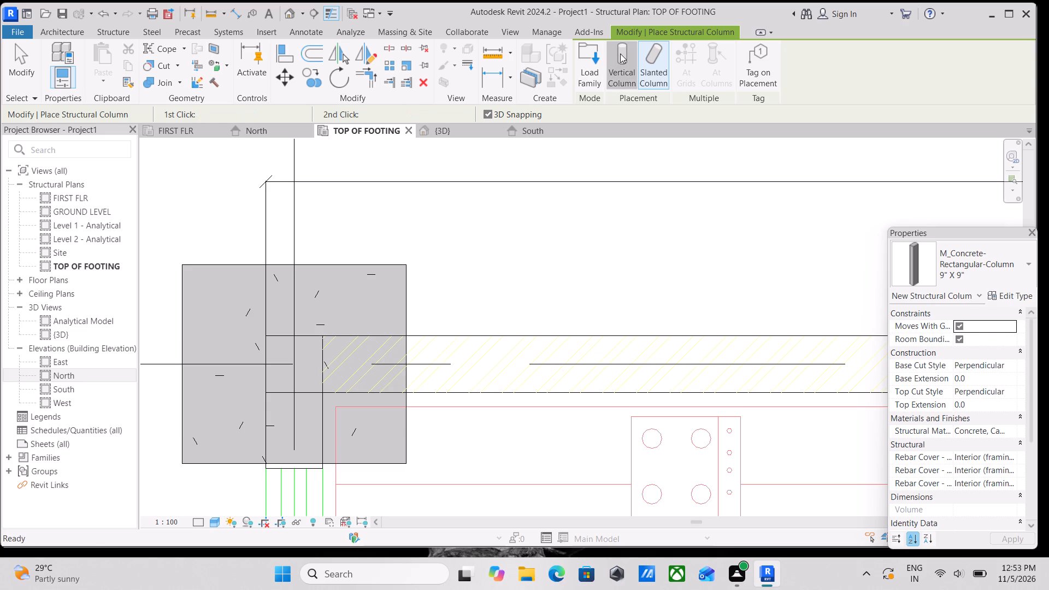
{"action": "left_click", "coordinate": [293, 363]}
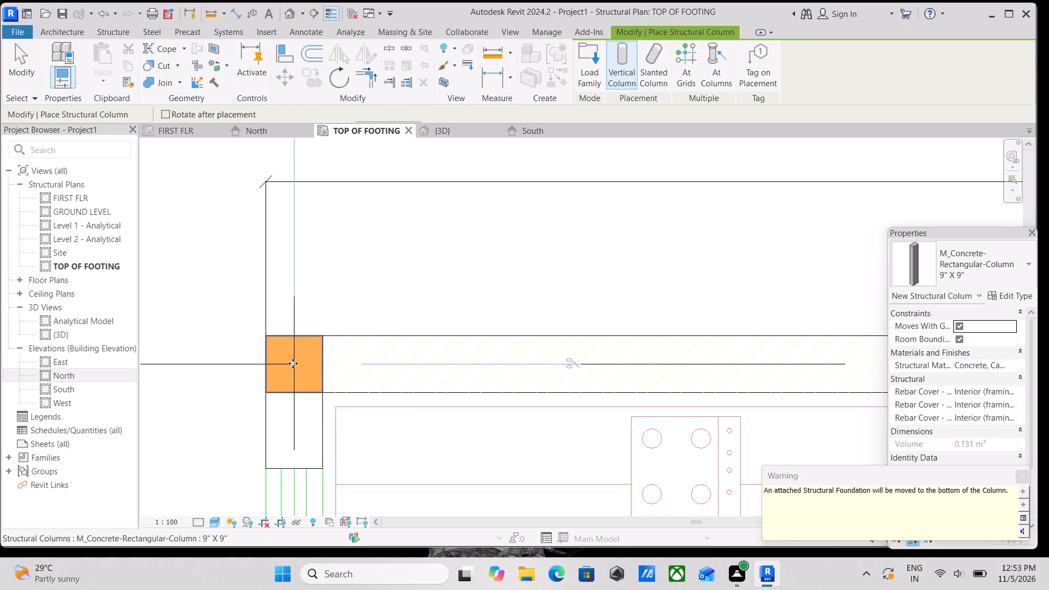
{"action": "key", "text": "Escape"}
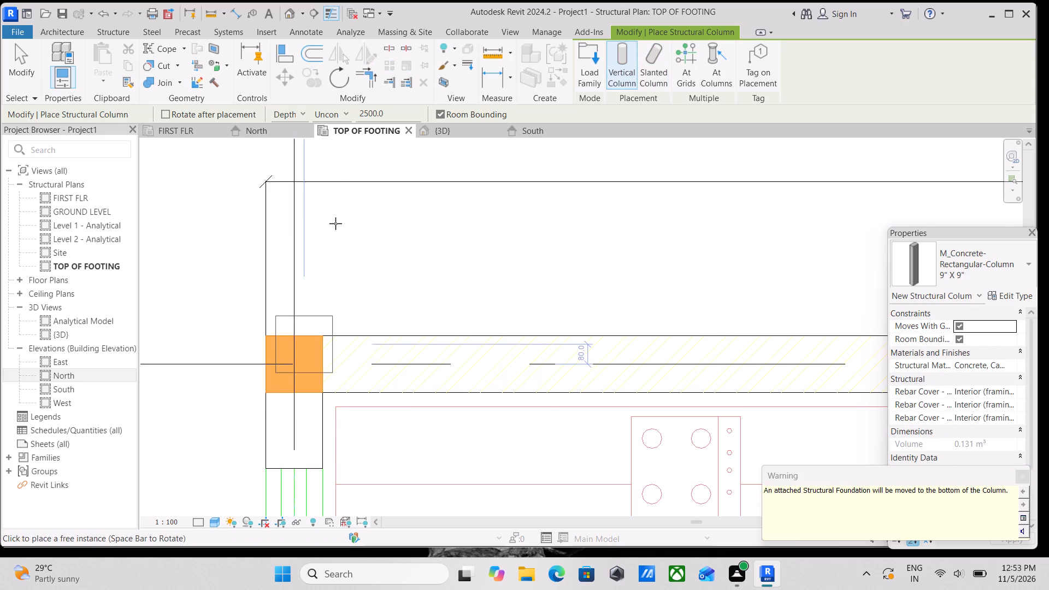
End column placement, check the new column at grid 1/A in the 3D view, and undo its placement.
{"action": "key", "text": "Escape"}
{"action": "key", "text": "Escape"}
{"action": "scroll", "coordinate": [379, 202], "scroll_direction": "down", "scroll_amount": 2}
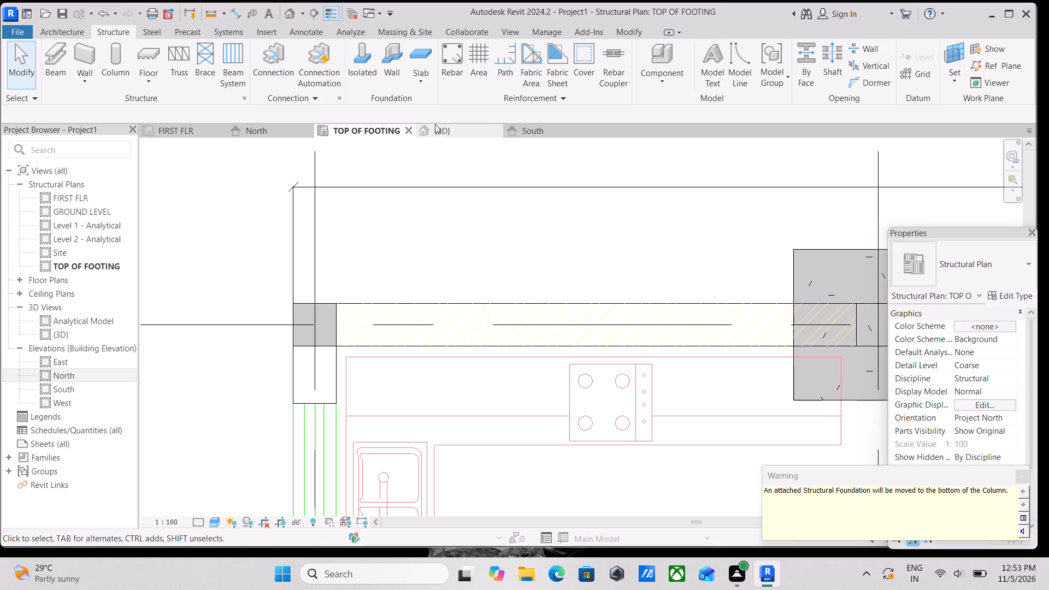
{"action": "left_click", "coordinate": [435, 126]}
{"action": "scroll", "coordinate": [431, 345], "scroll_direction": "down", "scroll_amount": 1}
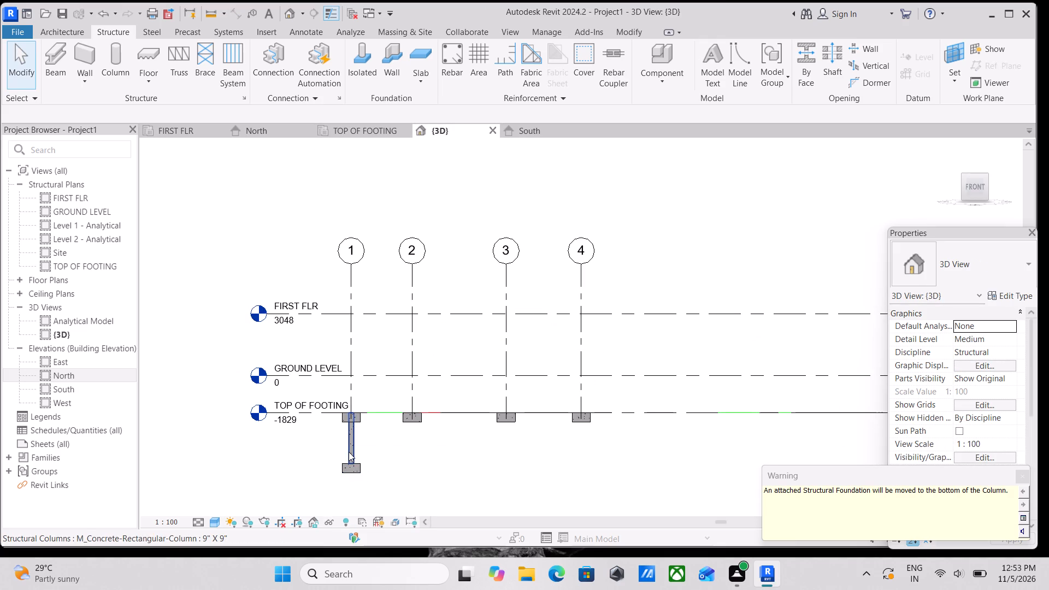
{"action": "key", "text": "ctrl+z"}
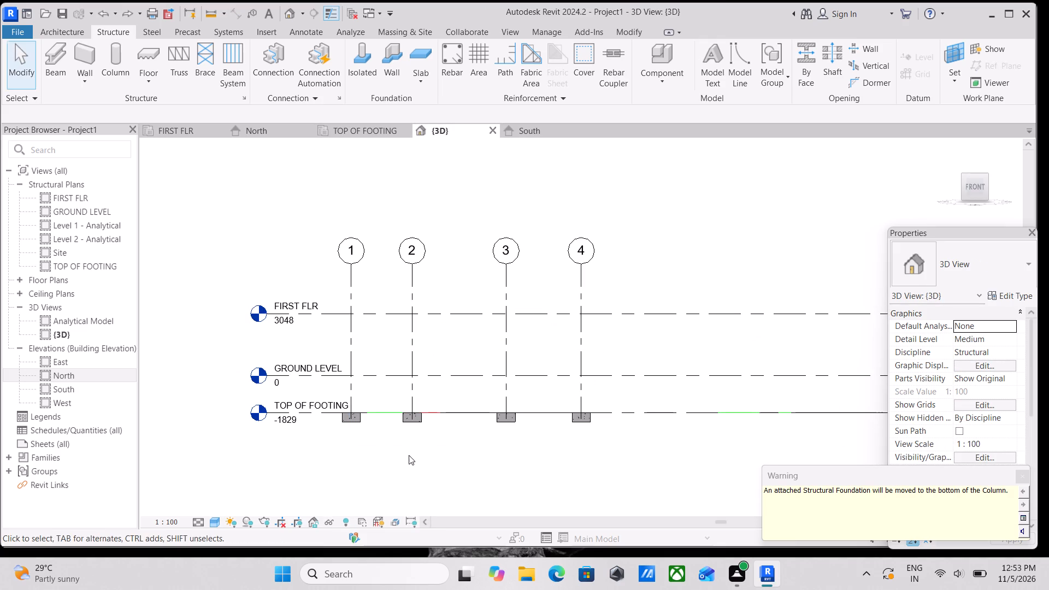
{"action": "scroll", "coordinate": [414, 403], "scroll_direction": "down", "scroll_amount": 2}
{"action": "key", "text": "Escape"}
{"action": "scroll", "coordinate": [422, 427], "scroll_direction": "down", "scroll_amount": 1}
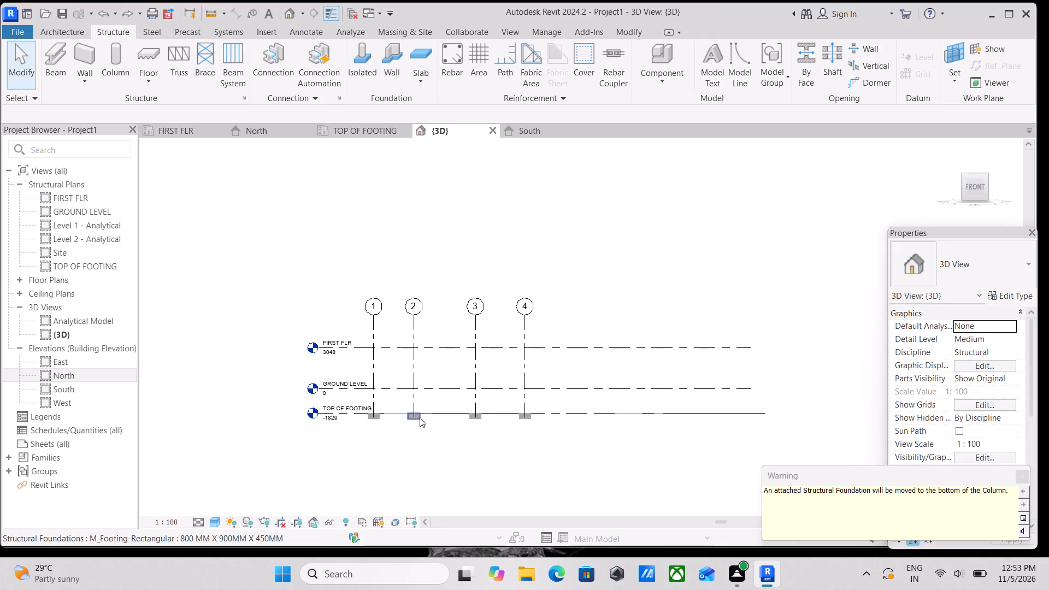
{"action": "middle_click_drag", "start_coordinate": [420, 417], "coordinate": [431, 512], "text": "shift"}
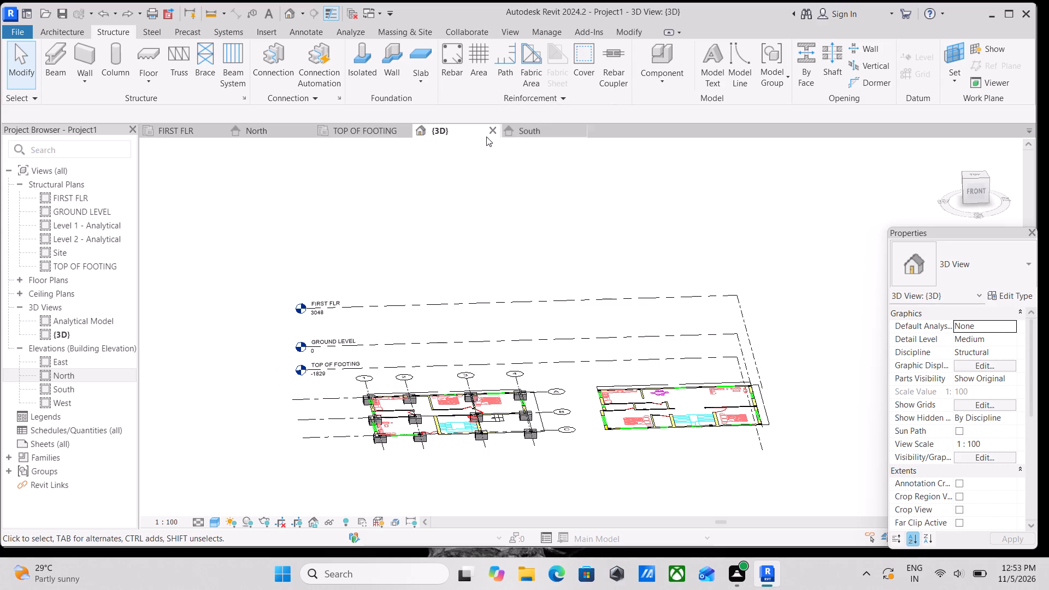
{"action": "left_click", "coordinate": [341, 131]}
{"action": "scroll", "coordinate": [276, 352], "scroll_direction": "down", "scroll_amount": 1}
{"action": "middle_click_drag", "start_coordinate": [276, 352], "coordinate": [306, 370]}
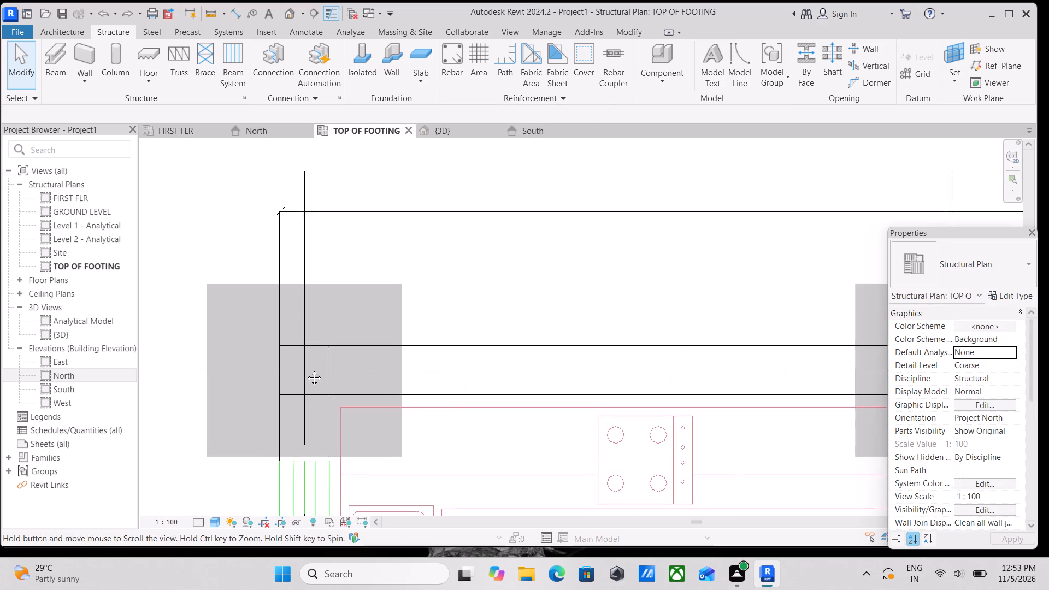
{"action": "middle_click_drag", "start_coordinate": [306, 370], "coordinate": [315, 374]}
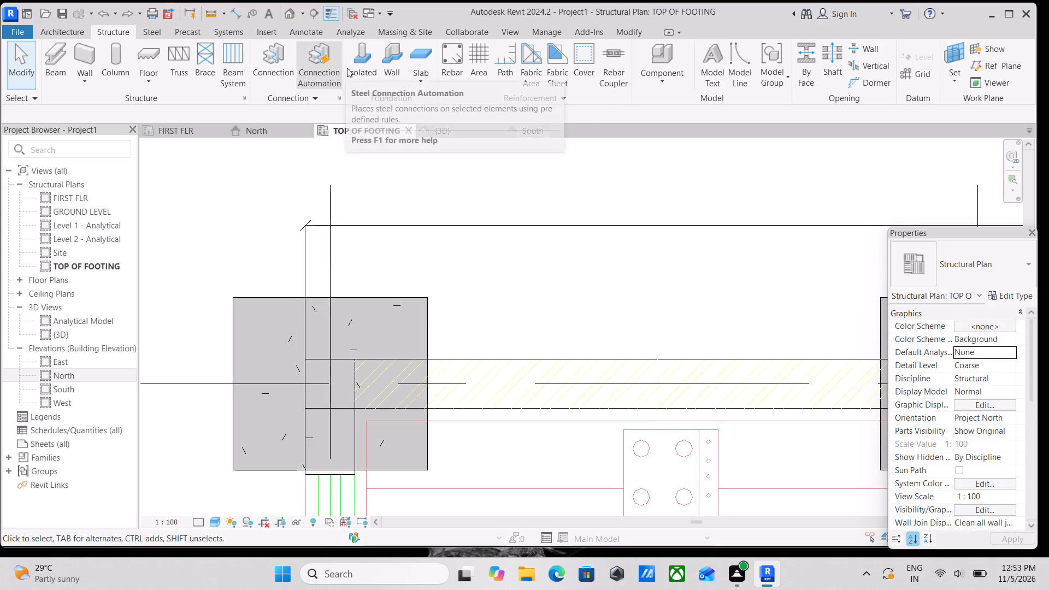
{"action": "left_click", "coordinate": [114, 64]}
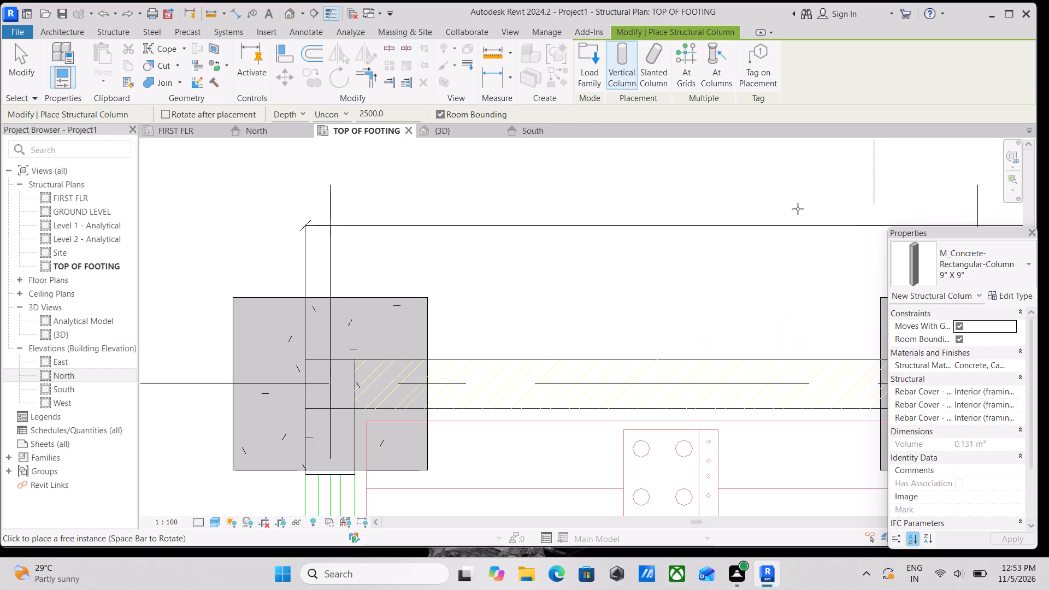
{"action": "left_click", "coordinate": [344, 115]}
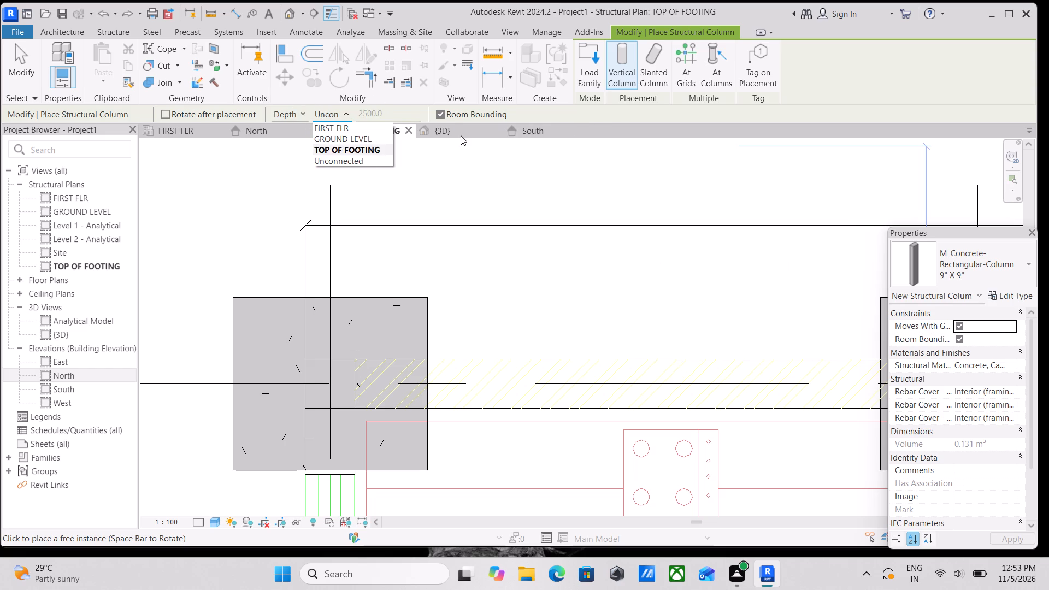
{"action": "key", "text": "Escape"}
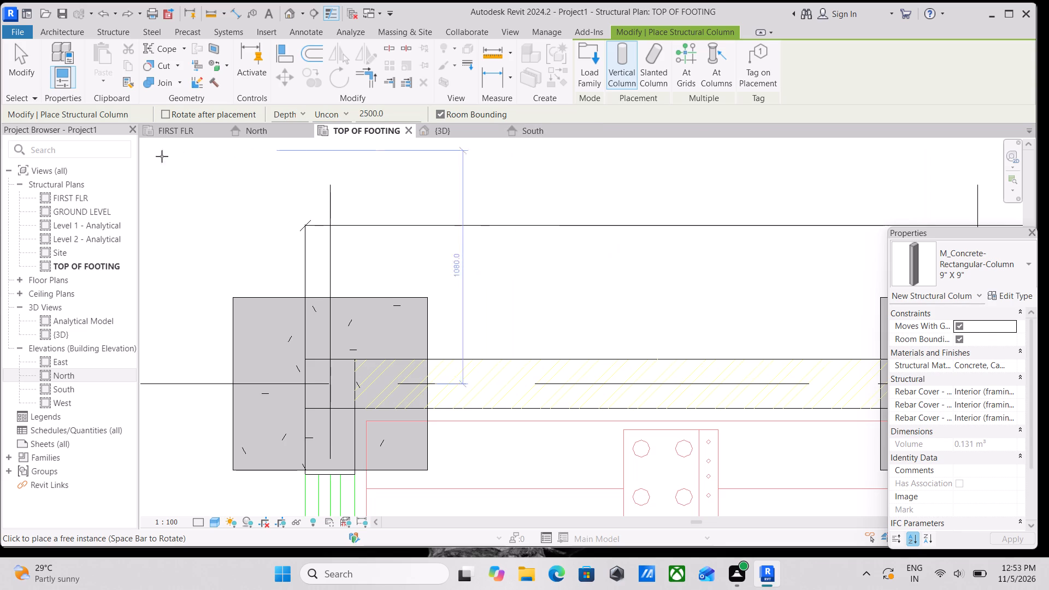
In the GROUND LEVEL plan, place a vertical 9" X 9" column at grids 1 and A with its depth down to TOP OF FOOTING.
{"action": "double_click", "coordinate": [75, 213]}
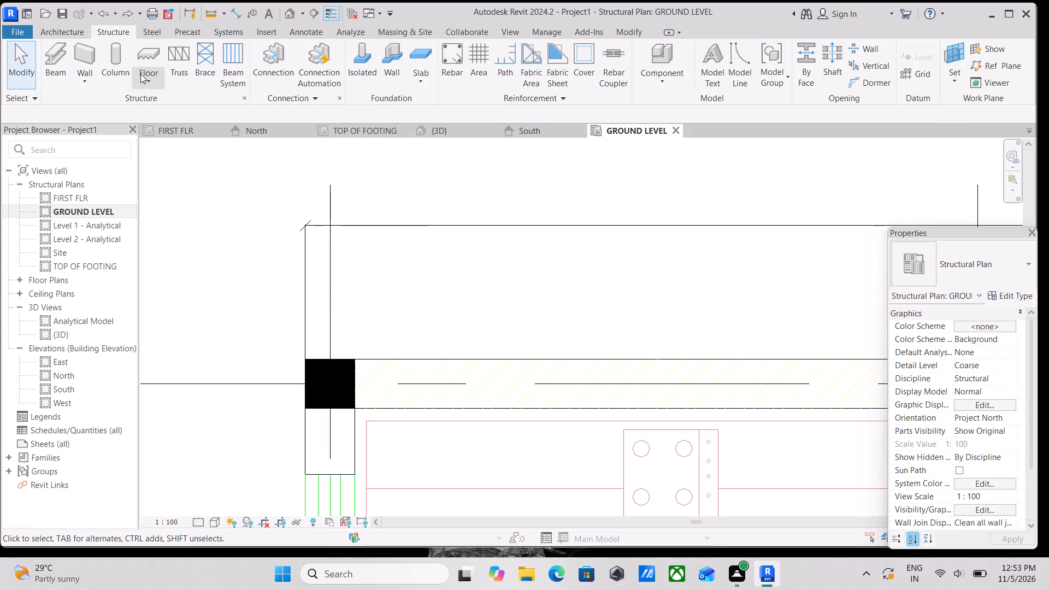
{"action": "left_click", "coordinate": [109, 68]}
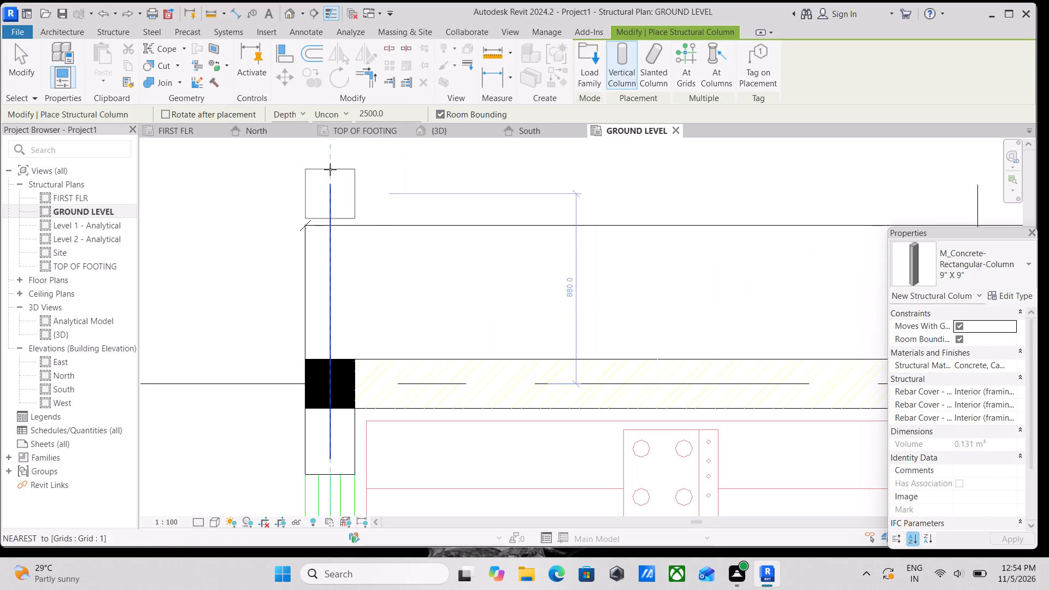
{"action": "left_click", "coordinate": [344, 109]}
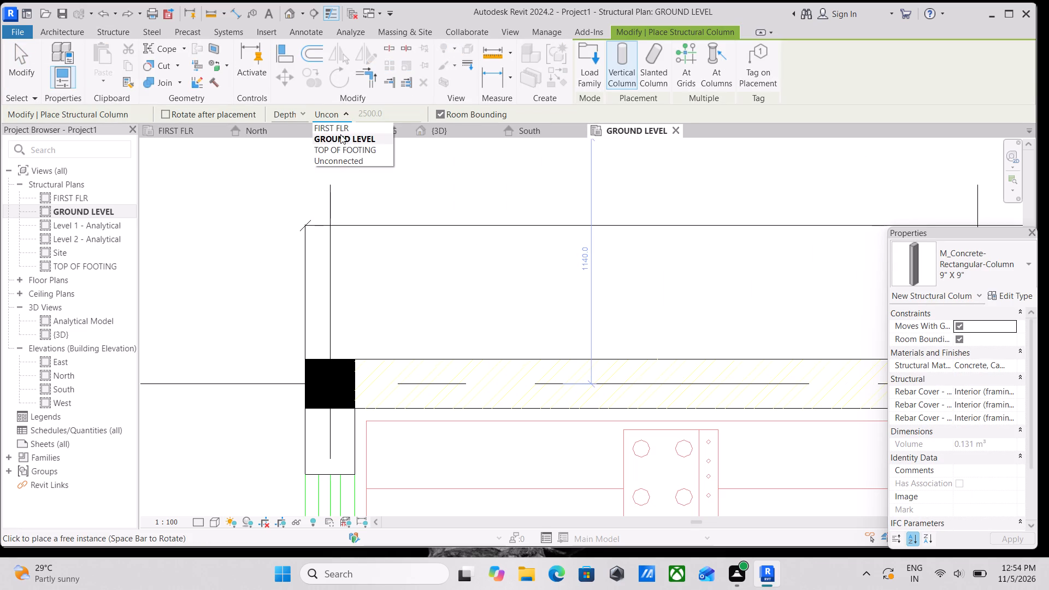
{"action": "left_click", "coordinate": [338, 147]}
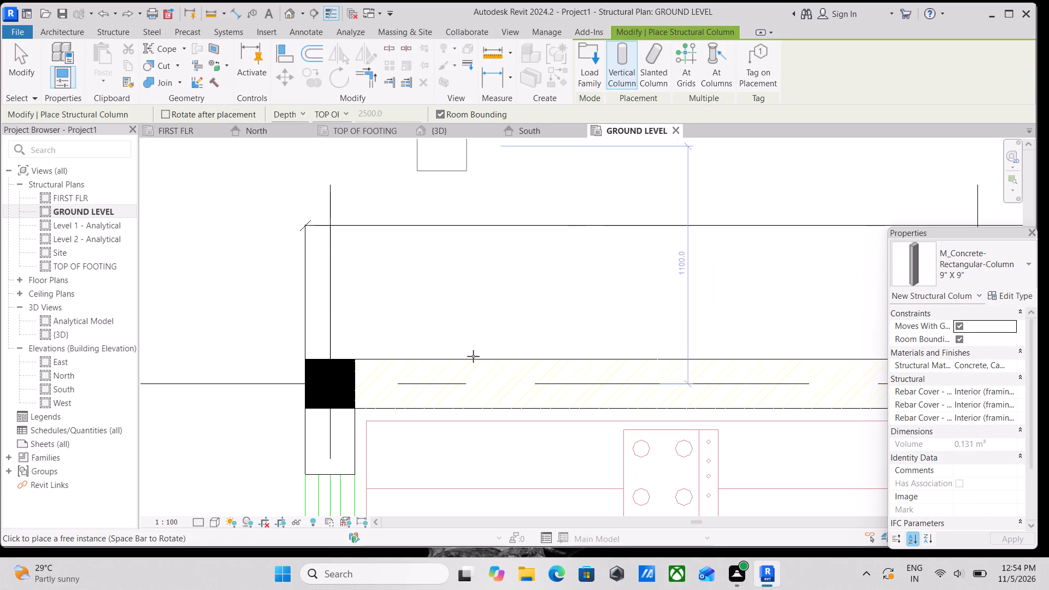
{"action": "scroll", "coordinate": [343, 404], "scroll_direction": "up", "scroll_amount": 1}
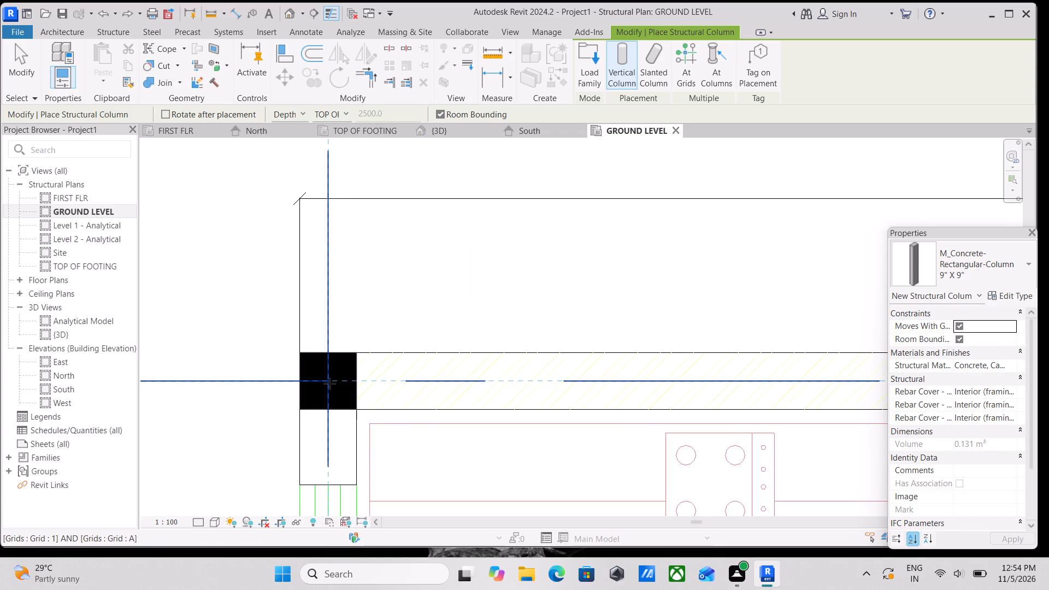
{"action": "left_click", "coordinate": [328, 381]}
Place another 9" X 9" column with depth to TOP OF FOOTING at the intersection of grids 2 and A.
{"action": "scroll", "coordinate": [497, 387], "scroll_direction": "down", "scroll_amount": 2}
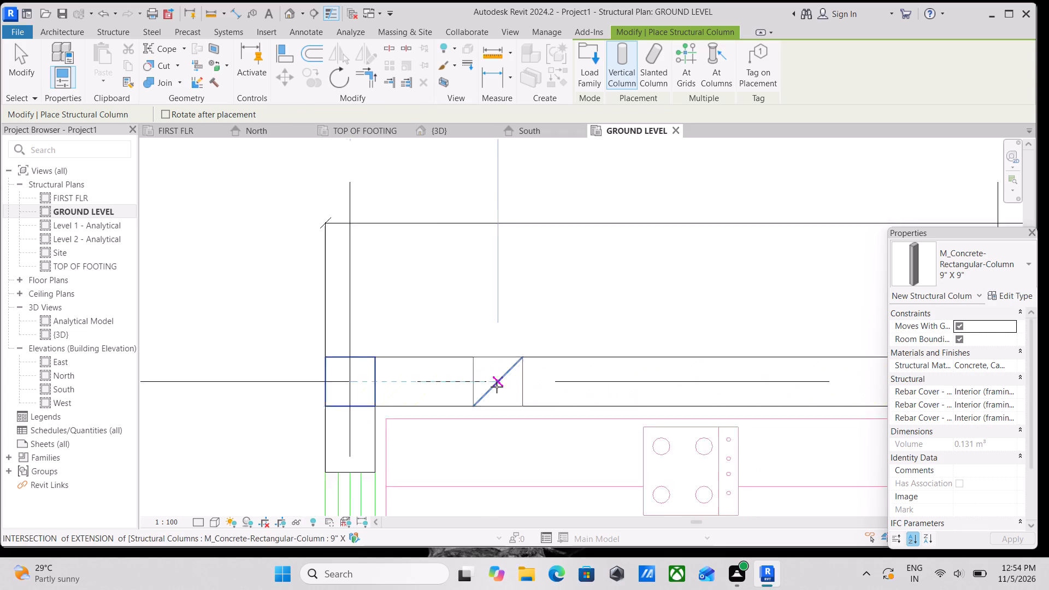
{"action": "middle_click_drag", "start_coordinate": [493, 386], "coordinate": [228, 335]}
{"action": "scroll", "coordinate": [521, 397], "scroll_direction": "down", "scroll_amount": 2}
{"action": "middle_click_drag", "start_coordinate": [509, 392], "coordinate": [392, 406]}
{"action": "scroll", "coordinate": [503, 362], "scroll_direction": "up", "scroll_amount": 2}
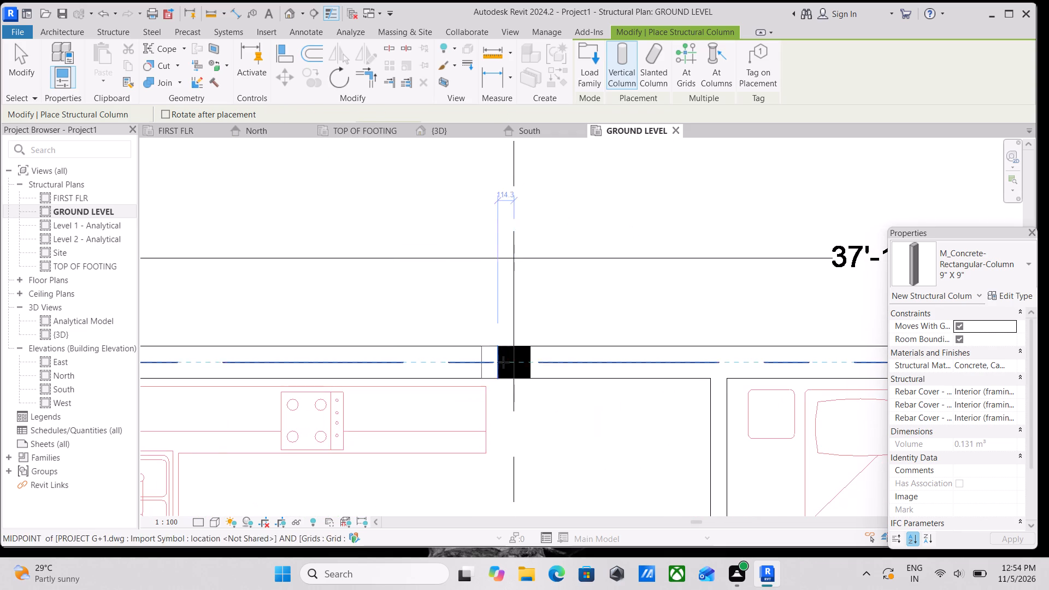
{"action": "scroll", "coordinate": [511, 359], "scroll_direction": "up", "scroll_amount": 2}
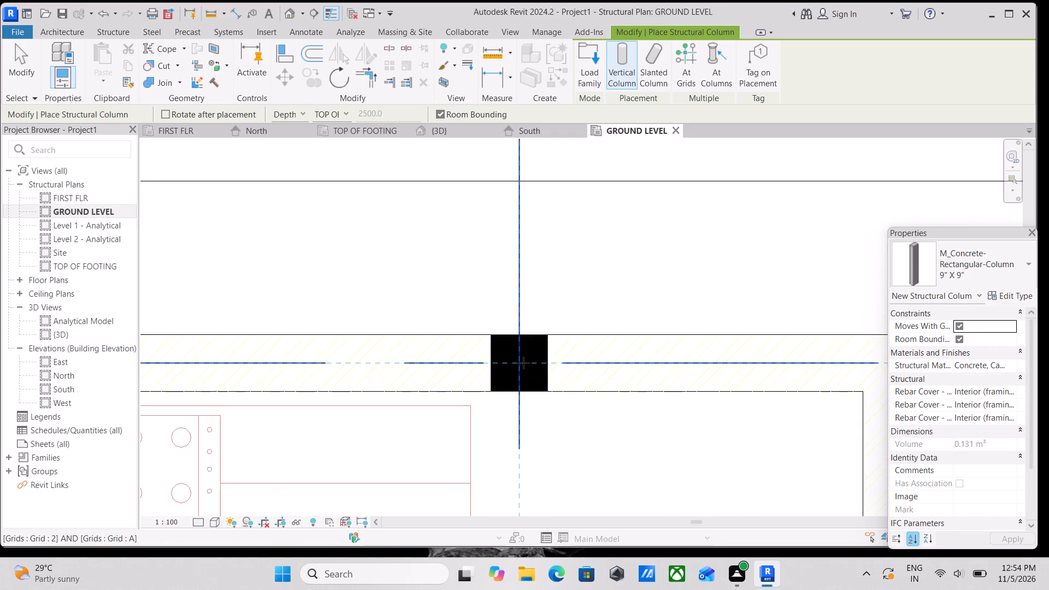
{"action": "left_click", "coordinate": [523, 359]}
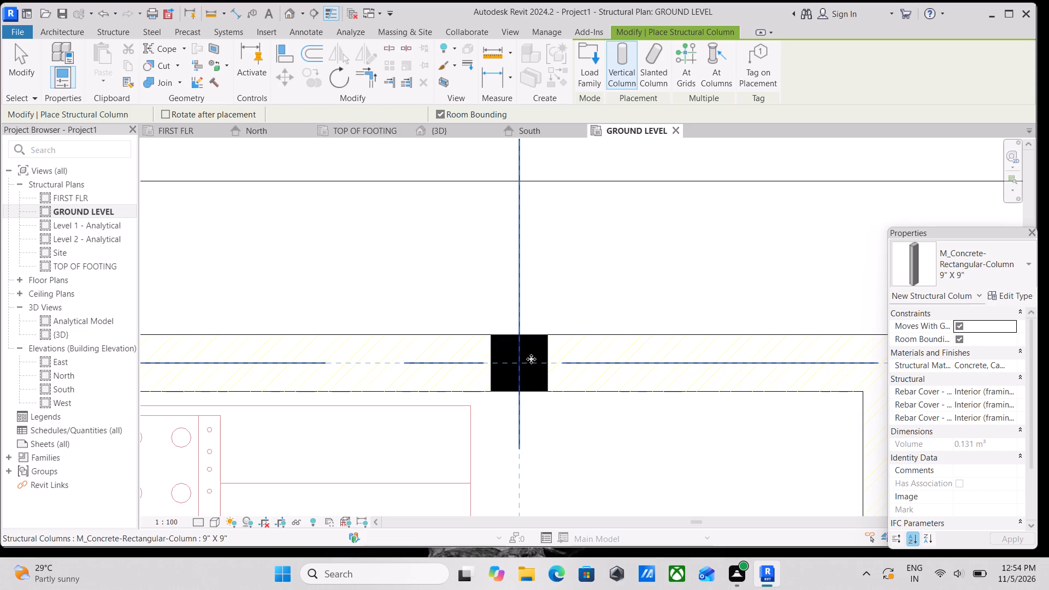
Place a 9" X 9" column down to TOP OF FOOTING at the intersection of grids 3 and A.
{"action": "scroll", "coordinate": [538, 361], "scroll_direction": "down", "scroll_amount": 2}
{"action": "middle_click_drag", "start_coordinate": [581, 364], "coordinate": [391, 362]}
{"action": "scroll", "coordinate": [553, 364], "scroll_direction": "down", "scroll_amount": 3}
{"action": "middle_click_drag", "start_coordinate": [534, 371], "coordinate": [416, 382]}
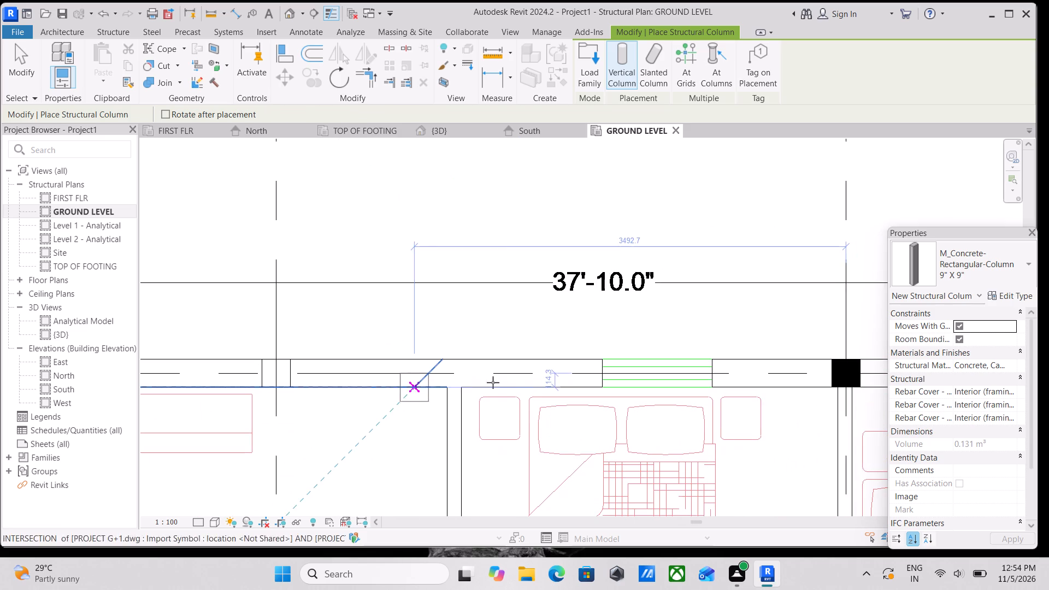
{"action": "middle_click_drag", "start_coordinate": [580, 370], "coordinate": [372, 377]}
{"action": "scroll", "coordinate": [597, 385], "scroll_direction": "up", "scroll_amount": 3}
{"action": "middle_click_drag", "start_coordinate": [611, 385], "coordinate": [419, 378]}
{"action": "scroll", "coordinate": [457, 374], "scroll_direction": "up", "scroll_amount": 2}
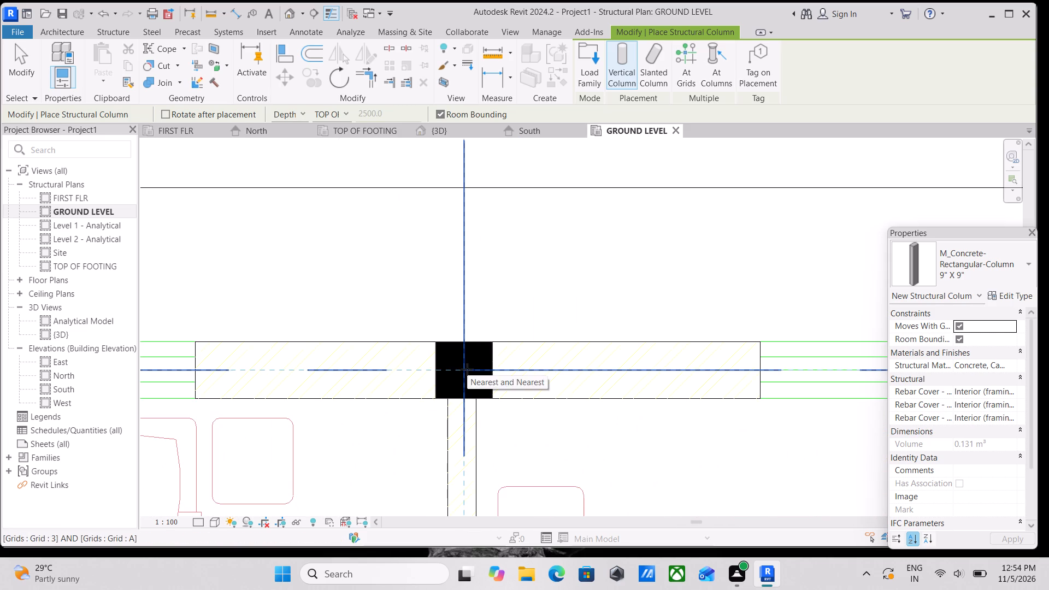
{"action": "left_click", "coordinate": [465, 369]}
Place a 9" X 9" column down to TOP OF FOOTING at the intersection of grids 4 and A.
{"action": "scroll", "coordinate": [465, 369], "scroll_direction": "down", "scroll_amount": 6}
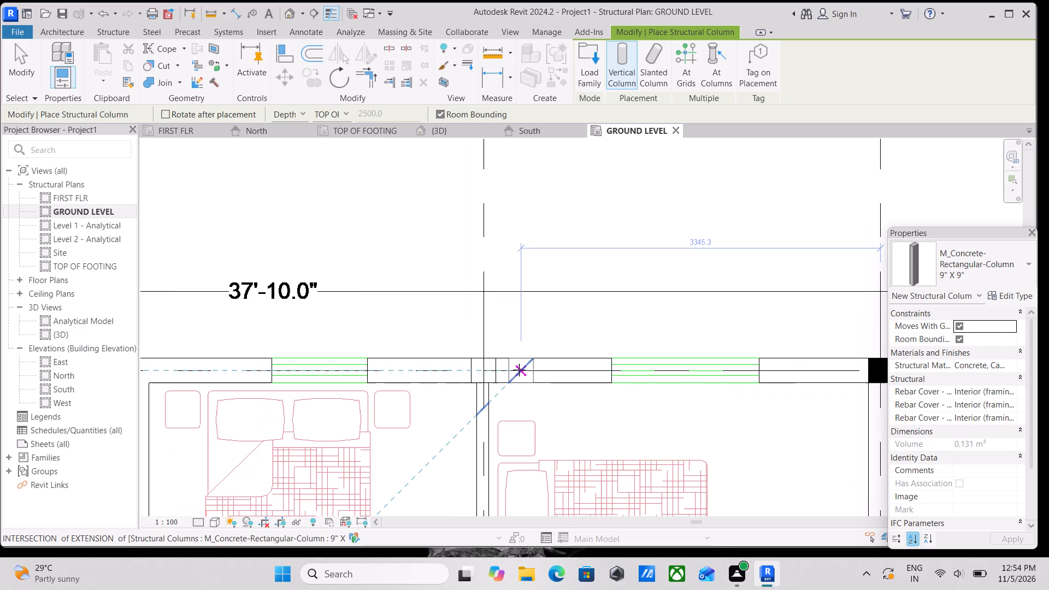
{"action": "middle_click_drag", "start_coordinate": [519, 370], "coordinate": [328, 371]}
{"action": "middle_click_drag", "start_coordinate": [516, 361], "coordinate": [376, 362]}
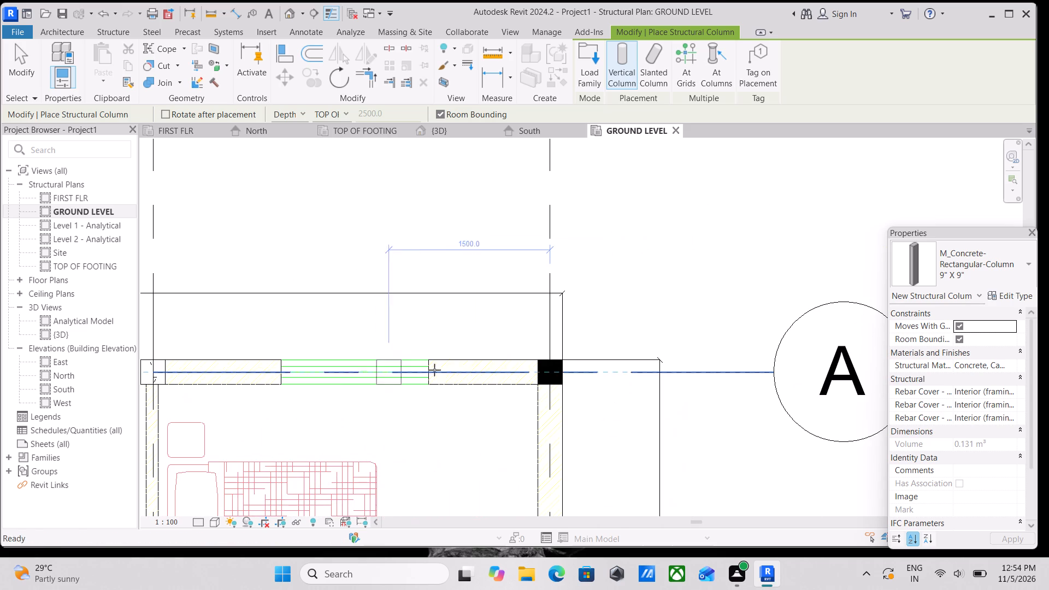
{"action": "scroll", "coordinate": [538, 374], "scroll_direction": "up", "scroll_amount": 2}
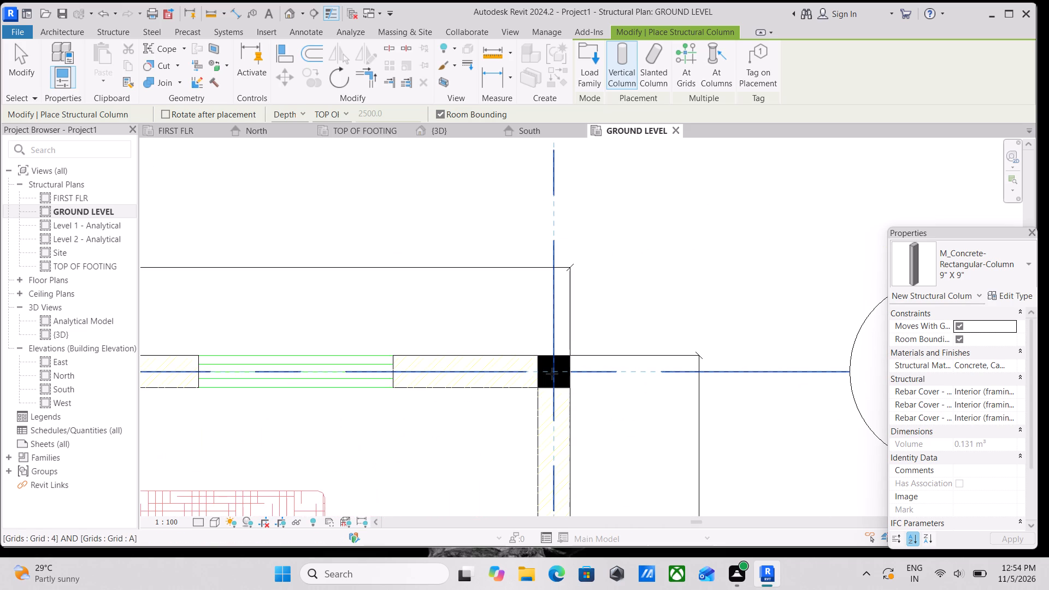
{"action": "left_click", "coordinate": [552, 374]}
Place a 9" X 9" column down to TOP OF FOOTING at grids 4 and B, beside the main stairs.
{"action": "scroll", "coordinate": [552, 374], "scroll_direction": "down", "scroll_amount": 6}
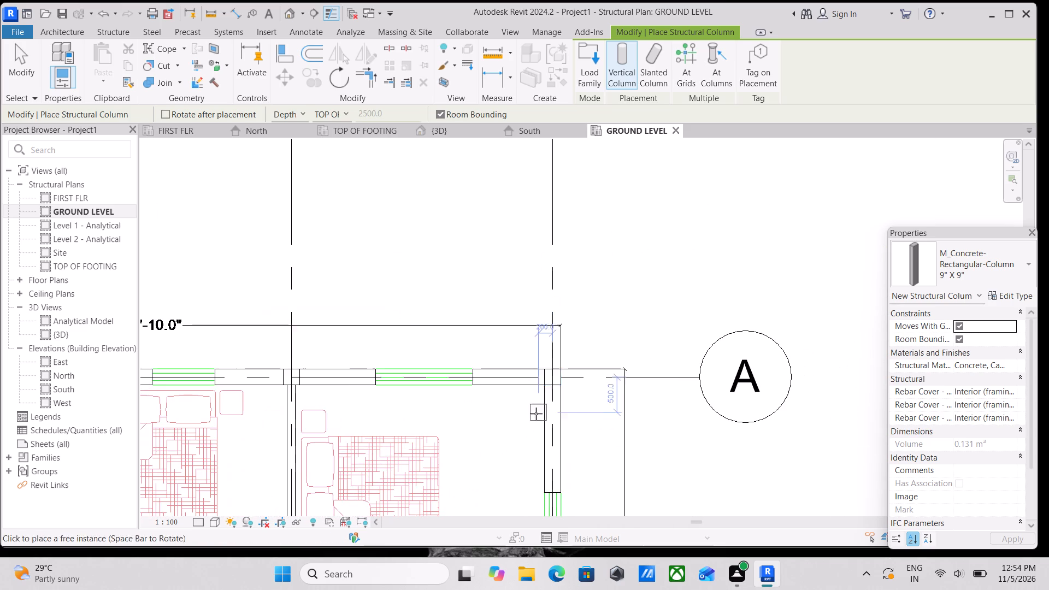
{"action": "middle_click_drag", "start_coordinate": [536, 414], "coordinate": [573, 245]}
{"action": "scroll", "coordinate": [474, 371], "scroll_direction": "down", "scroll_amount": 2}
{"action": "middle_click_drag", "start_coordinate": [472, 371], "coordinate": [556, 292]}
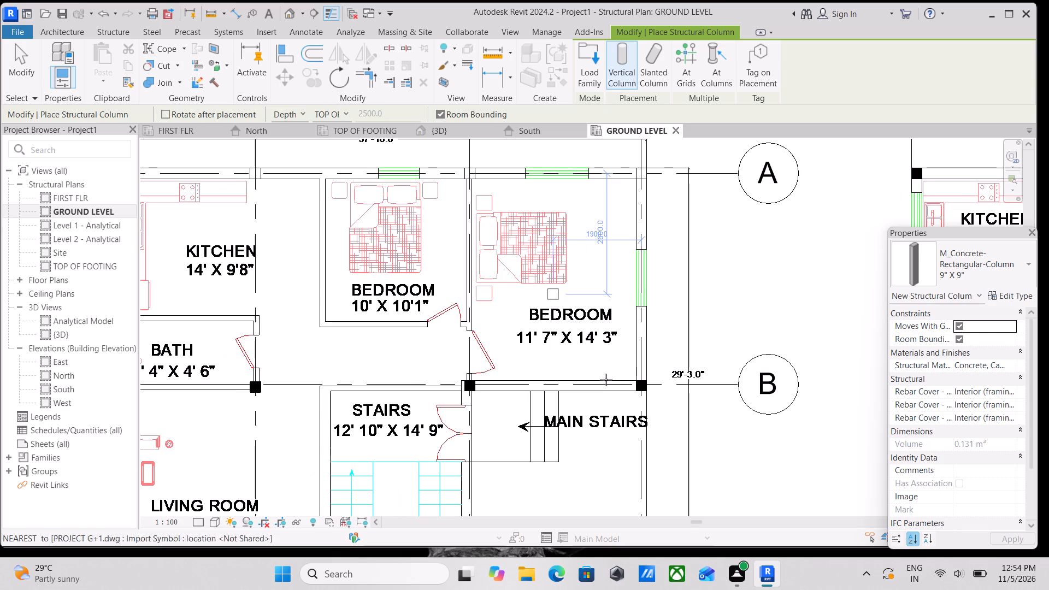
{"action": "scroll", "coordinate": [640, 384], "scroll_direction": "up", "scroll_amount": 9}
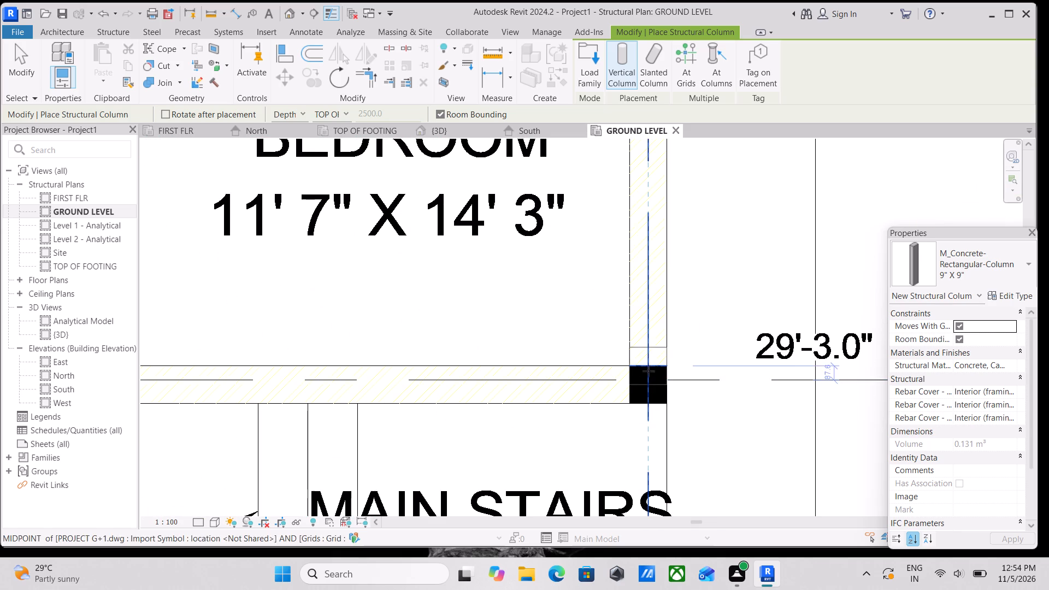
{"action": "left_click", "coordinate": [647, 382]}
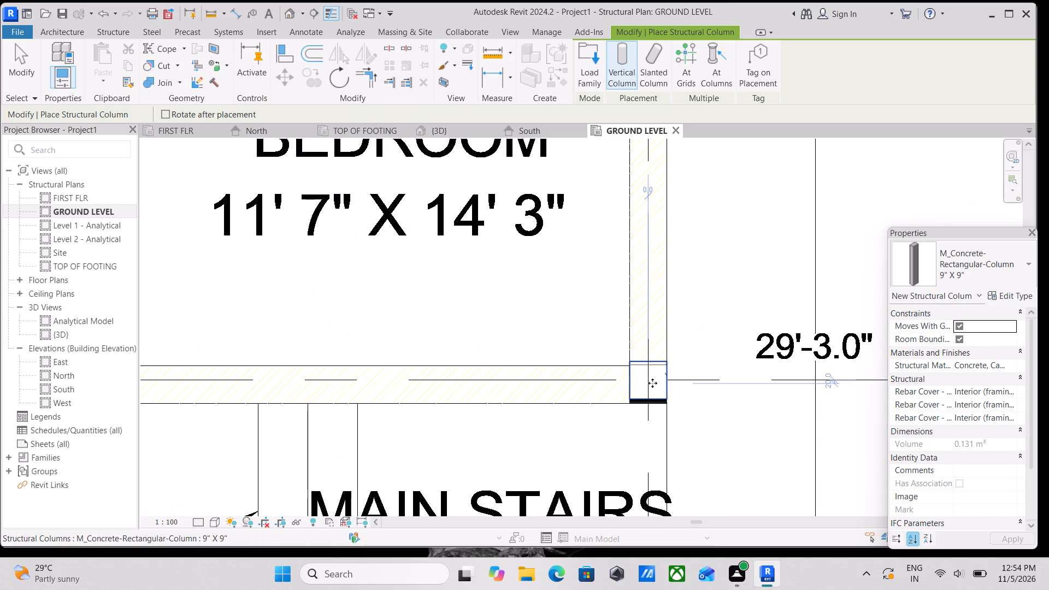
Place a 9" X 9" column down to TOP OF FOOTING at the intersection of grids 3 and B.
{"action": "scroll", "coordinate": [596, 393], "scroll_direction": "down", "scroll_amount": 2}
{"action": "middle_click_drag", "start_coordinate": [596, 393], "coordinate": [692, 379]}
{"action": "middle_click_drag", "start_coordinate": [411, 381], "coordinate": [528, 397]}
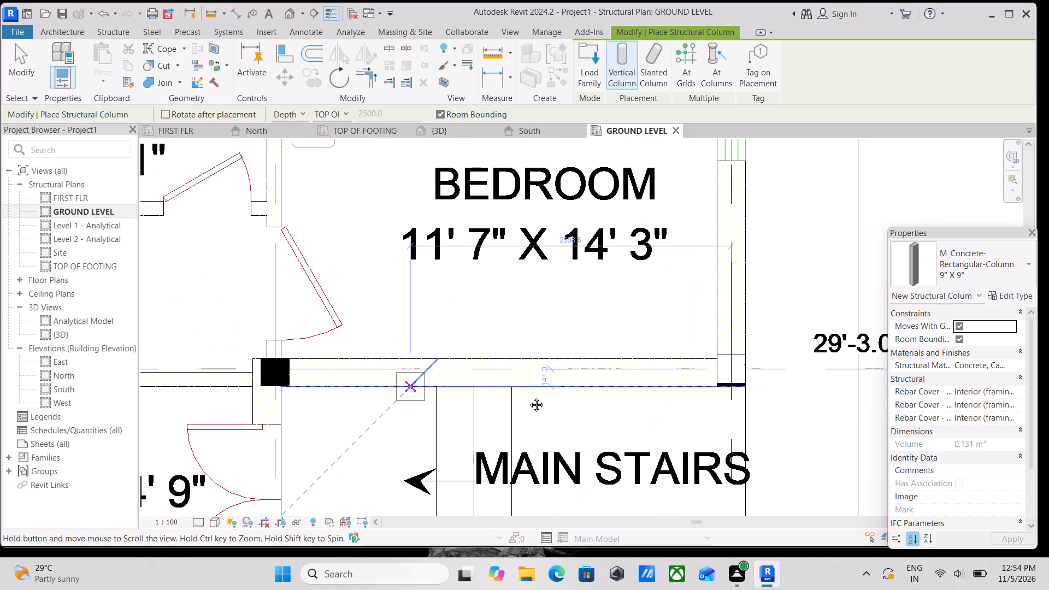
{"action": "middle_click_drag", "start_coordinate": [528, 397], "coordinate": [567, 398]}
{"action": "scroll", "coordinate": [415, 381], "scroll_direction": "up", "scroll_amount": 6}
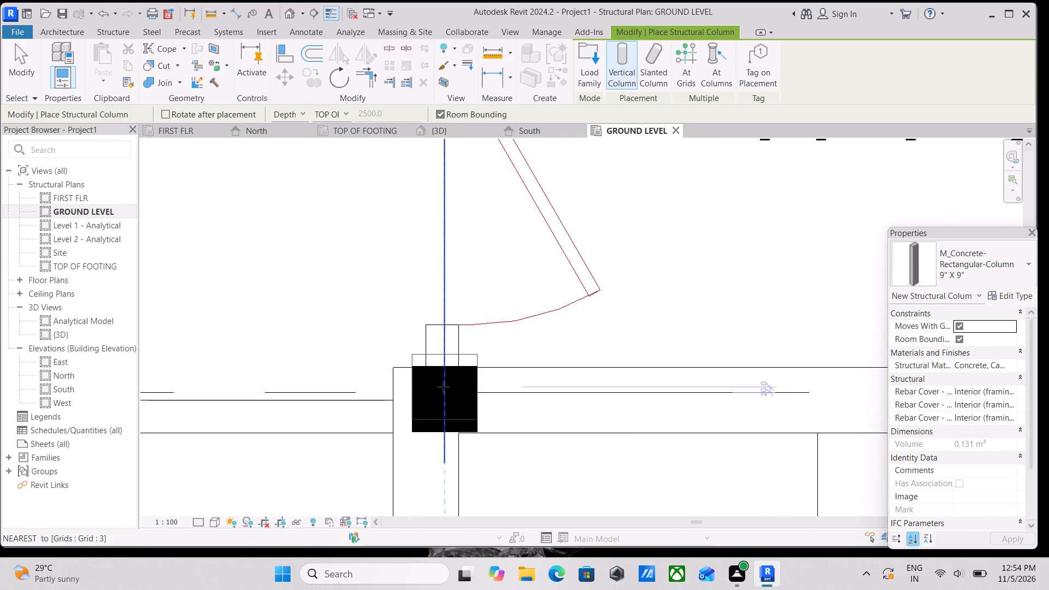
{"action": "left_click", "coordinate": [447, 394]}
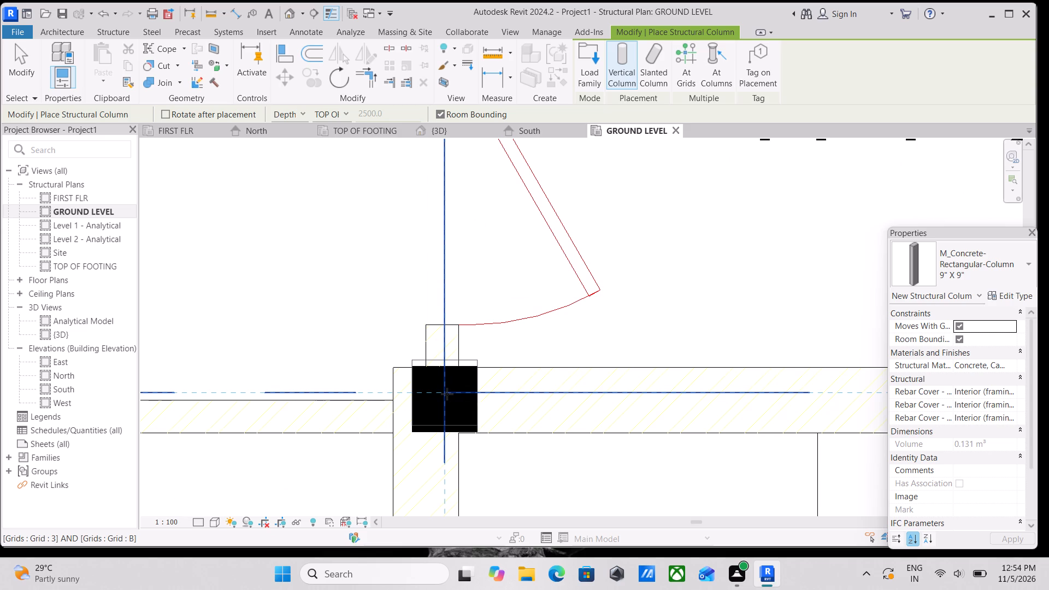
Place a 9" X 9" column down to TOP OF FOOTING on grid 2, about 60 mm below grid B at the bath wall corner.
{"action": "scroll", "coordinate": [457, 408], "scroll_direction": "down", "scroll_amount": 2}
{"action": "middle_click_drag", "start_coordinate": [457, 408], "coordinate": [532, 391]}
{"action": "scroll", "coordinate": [372, 397], "scroll_direction": "down", "scroll_amount": 2}
{"action": "middle_click_drag", "start_coordinate": [372, 397], "coordinate": [586, 391]}
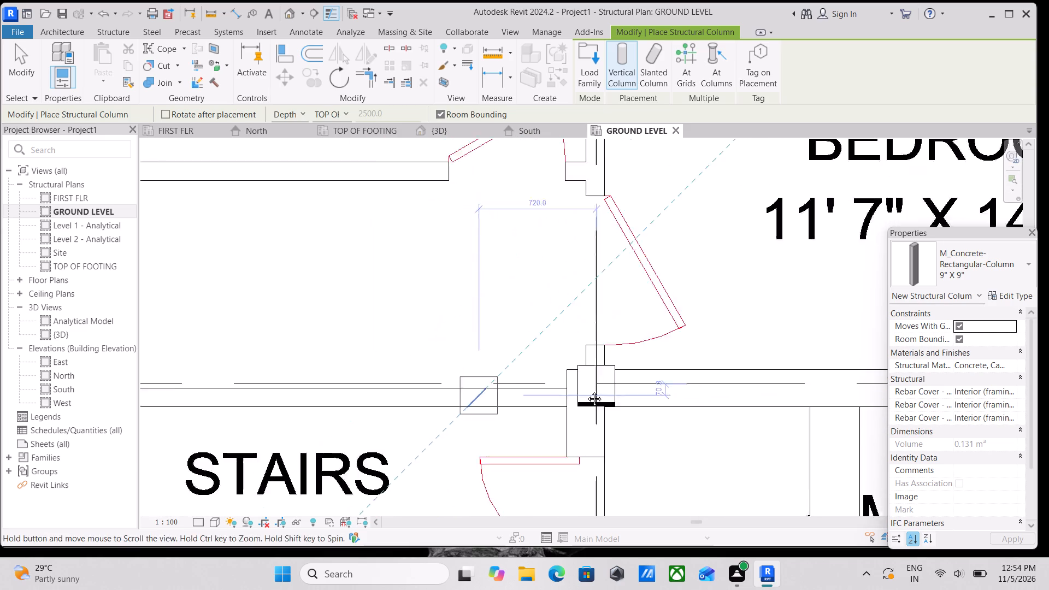
{"action": "middle_click_drag", "start_coordinate": [586, 391], "coordinate": [592, 393]}
{"action": "middle_click_drag", "start_coordinate": [351, 383], "coordinate": [571, 387]}
{"action": "scroll", "coordinate": [465, 388], "scroll_direction": "down", "scroll_amount": 3}
{"action": "middle_click_drag", "start_coordinate": [433, 387], "coordinate": [586, 402]}
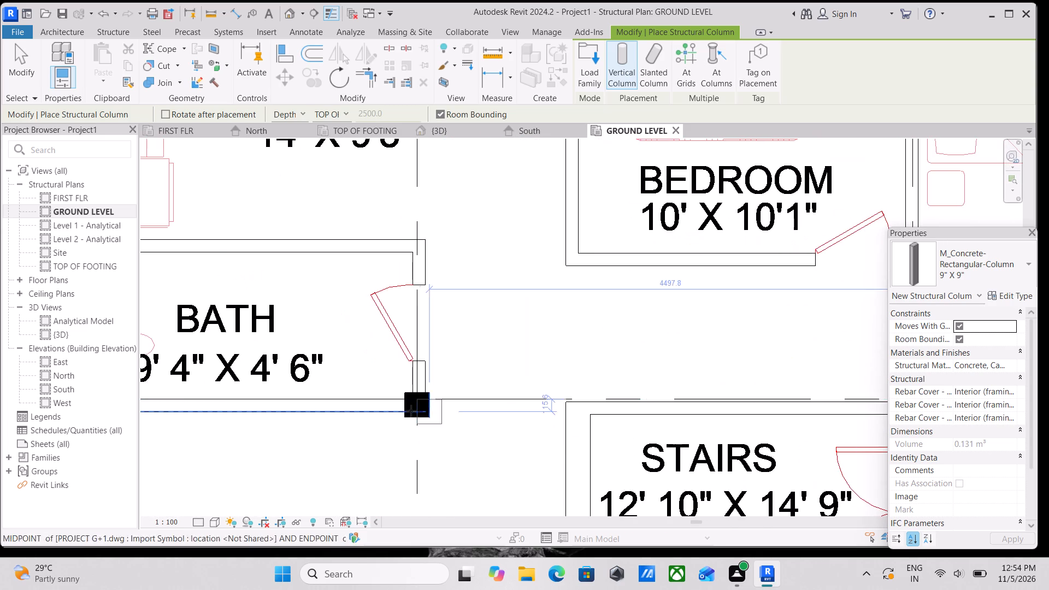
{"action": "scroll", "coordinate": [411, 410], "scroll_direction": "up", "scroll_amount": 5}
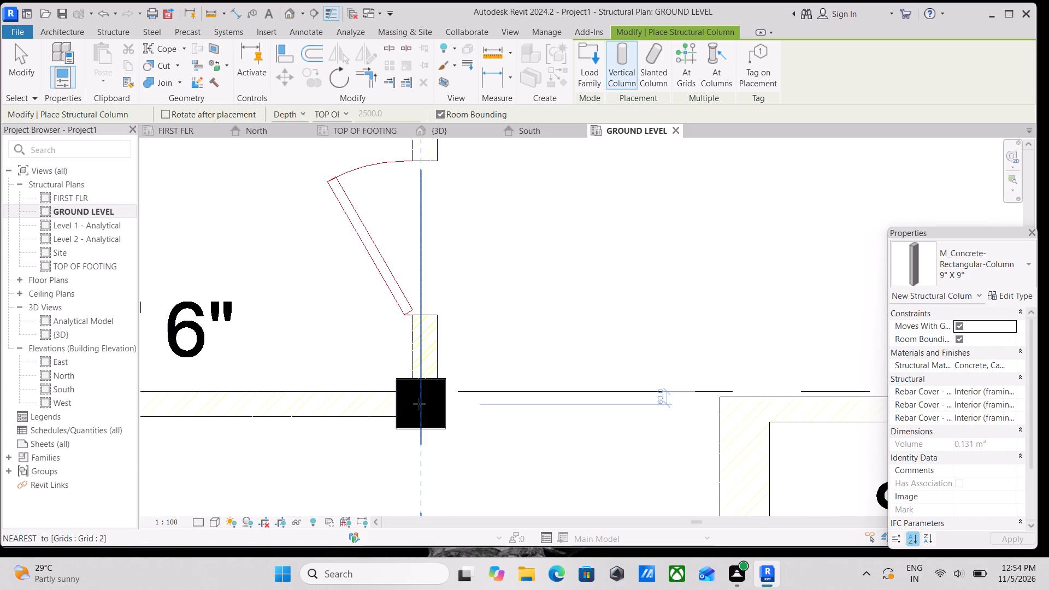
{"action": "left_click", "coordinate": [419, 404]}
Place a 9" X 9" column down to TOP OF FOOTING at the intersection of grids 1 and B, at the bath wall corner.
{"action": "scroll", "coordinate": [419, 404], "scroll_direction": "down", "scroll_amount": 3}
{"action": "middle_click_drag", "start_coordinate": [419, 404], "coordinate": [607, 389]}
{"action": "scroll", "coordinate": [245, 394], "scroll_direction": "down", "scroll_amount": 1}
{"action": "middle_click_drag", "start_coordinate": [249, 396], "coordinate": [426, 404]}
{"action": "scroll", "coordinate": [331, 396], "scroll_direction": "up", "scroll_amount": 3}
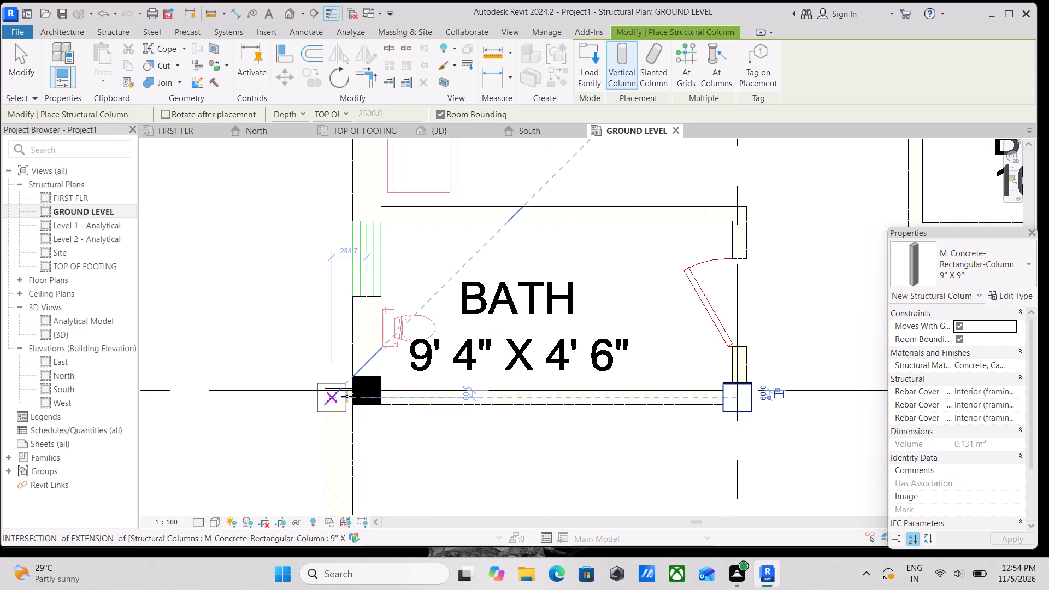
{"action": "scroll", "coordinate": [379, 399], "scroll_direction": "up", "scroll_amount": 2}
{"action": "left_click", "coordinate": [384, 384]}
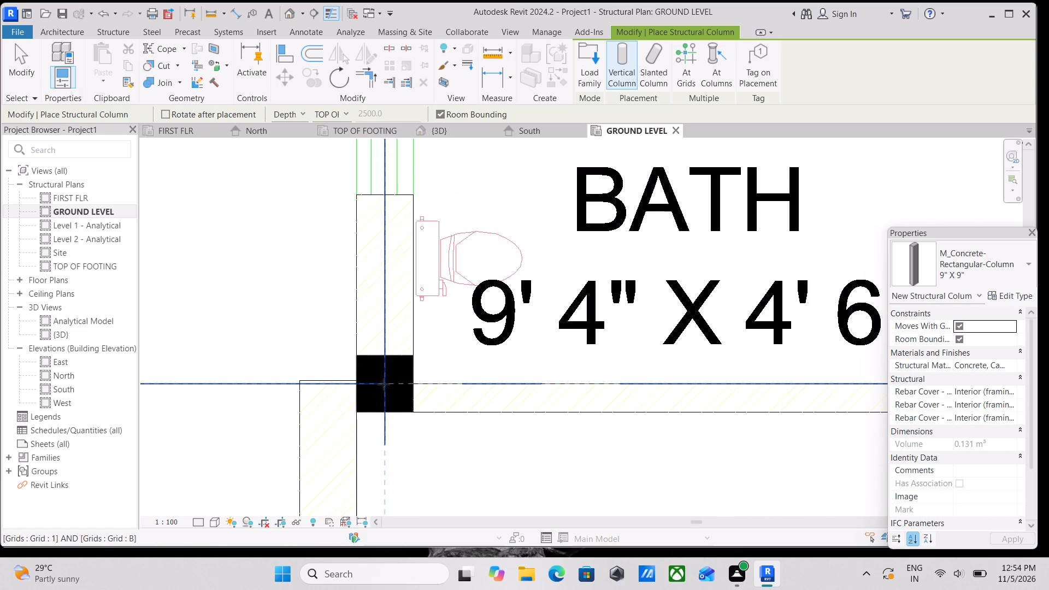
Place a 9" X 9" column down to TOP OF FOOTING at the intersection of grids 1 and C, at the living room corner.
{"action": "scroll", "coordinate": [384, 384], "scroll_direction": "down", "scroll_amount": 12}
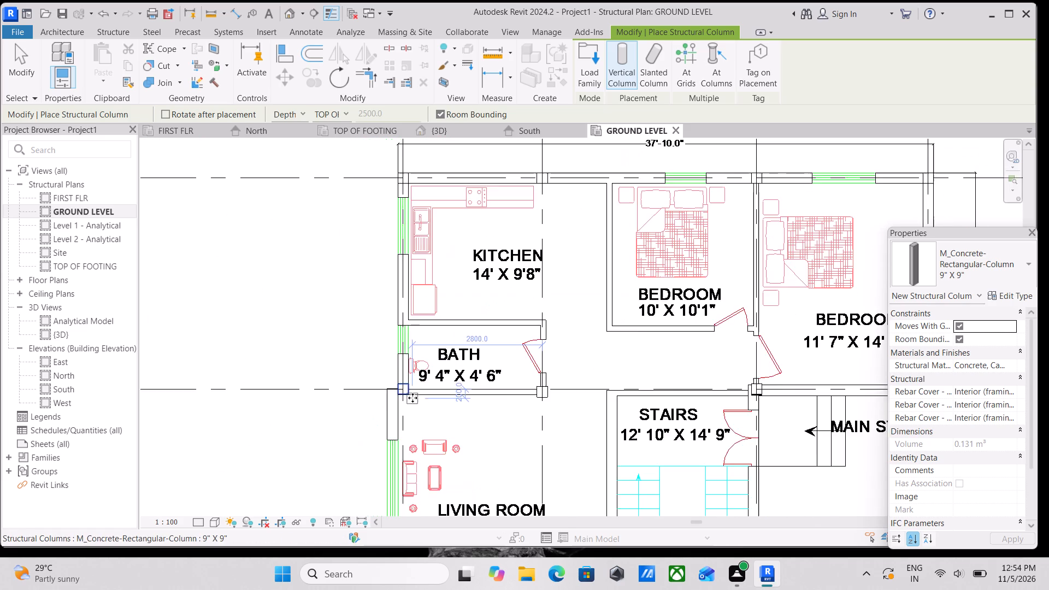
{"action": "scroll", "coordinate": [412, 398], "scroll_direction": "down", "scroll_amount": 5}
{"action": "middle_click_drag", "start_coordinate": [412, 398], "coordinate": [421, 290]}
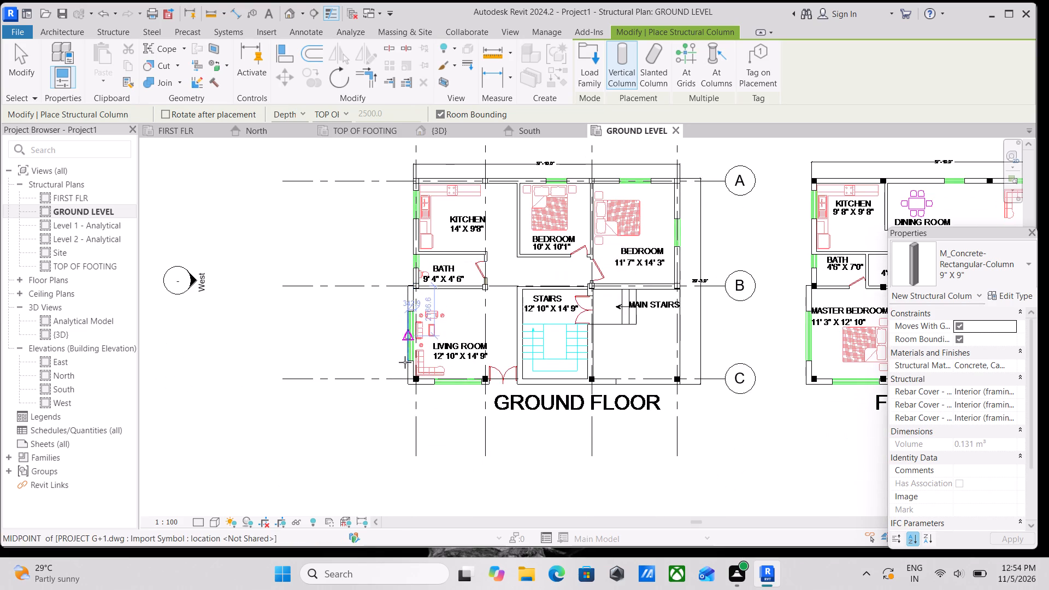
{"action": "scroll", "coordinate": [416, 383], "scroll_direction": "up", "scroll_amount": 18}
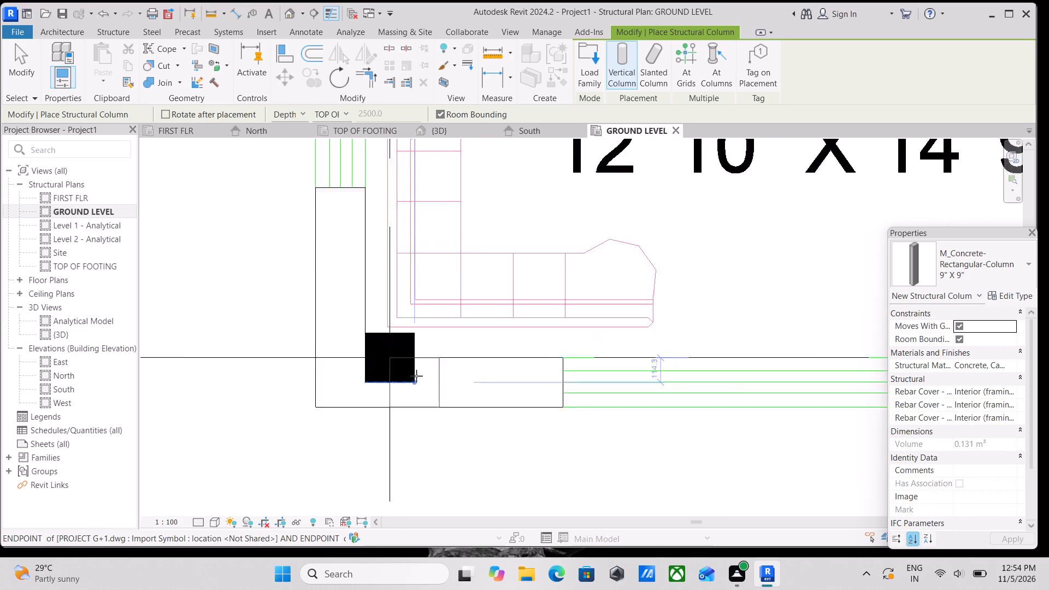
{"action": "left_click", "coordinate": [380, 352]}
Place a 9" X 9" column down to TOP OF FOOTING at grids 2 and C, beside the living room double door.
{"action": "scroll", "coordinate": [398, 351], "scroll_direction": "down", "scroll_amount": 5}
{"action": "middle_click_drag", "start_coordinate": [400, 353], "coordinate": [168, 395]}
{"action": "middle_click_drag", "start_coordinate": [423, 389], "coordinate": [252, 394]}
{"action": "scroll", "coordinate": [417, 403], "scroll_direction": "up", "scroll_amount": 2}
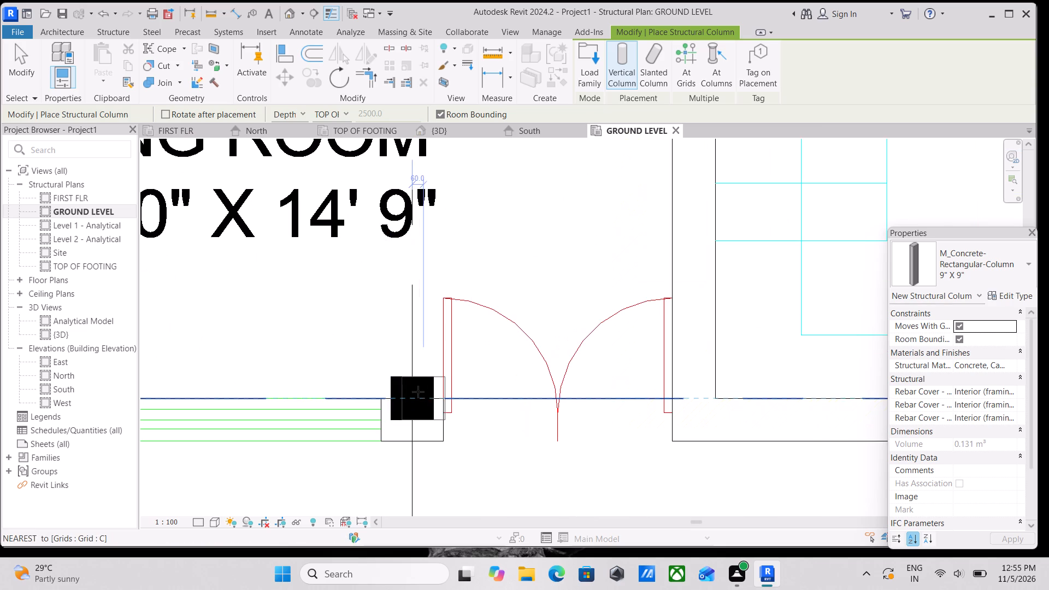
{"action": "left_click", "coordinate": [415, 397]}
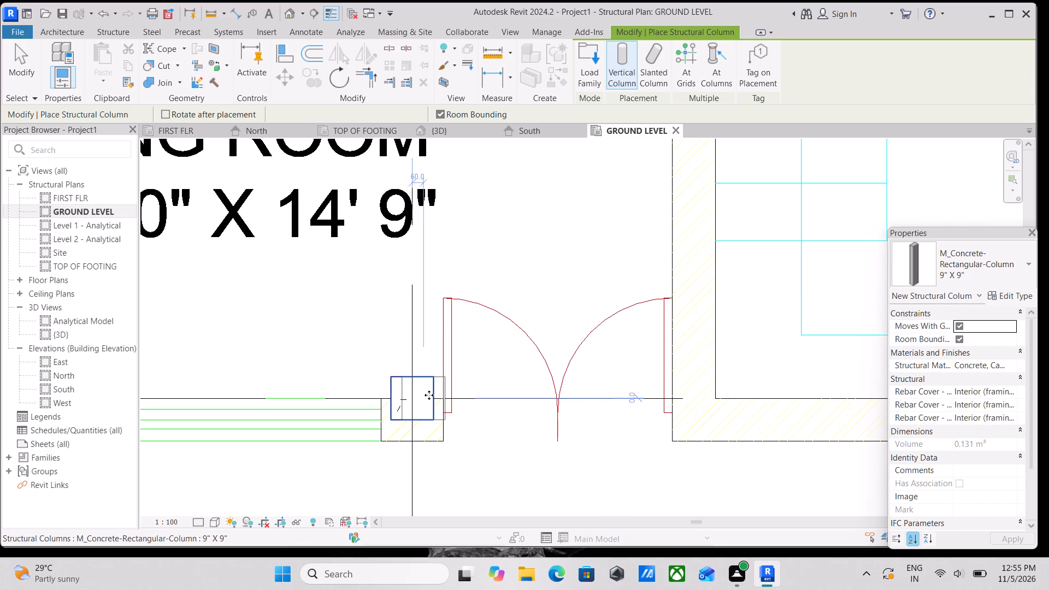
Place a 9" X 9" column down to TOP OF FOOTING at the intersection of grids 3 and C, beside the stairs.
{"action": "scroll", "coordinate": [429, 395], "scroll_direction": "down", "scroll_amount": 2}
{"action": "middle_click_drag", "start_coordinate": [418, 392], "coordinate": [197, 395]}
{"action": "scroll", "coordinate": [449, 403], "scroll_direction": "down", "scroll_amount": 2}
{"action": "middle_click_drag", "start_coordinate": [449, 403], "coordinate": [256, 403]}
{"action": "middle_click_drag", "start_coordinate": [492, 398], "coordinate": [464, 403]}
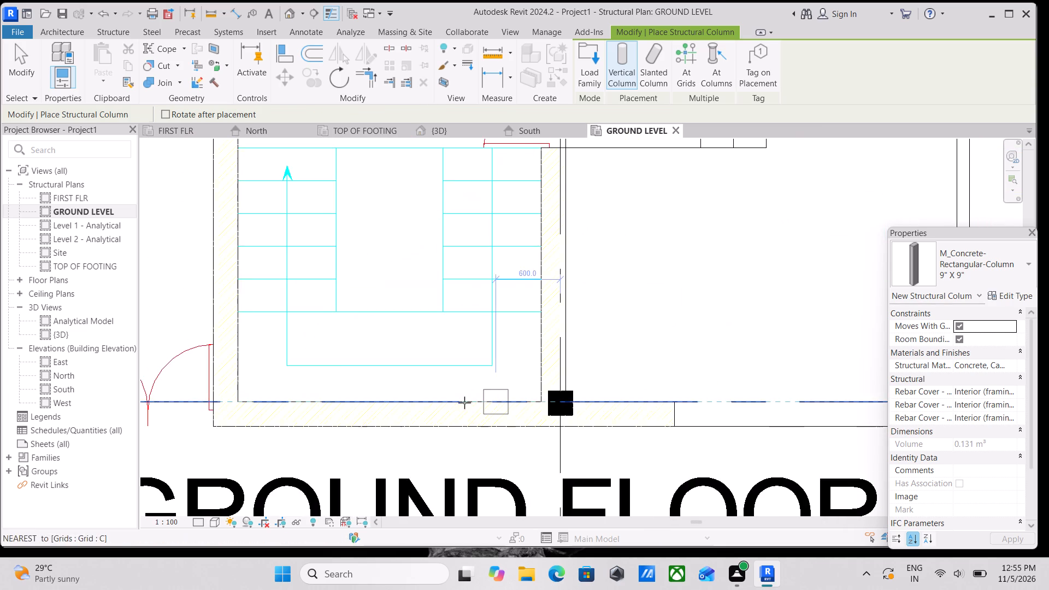
{"action": "middle_click_drag", "start_coordinate": [464, 403], "coordinate": [370, 408]}
{"action": "scroll", "coordinate": [457, 403], "scroll_direction": "up", "scroll_amount": 6}
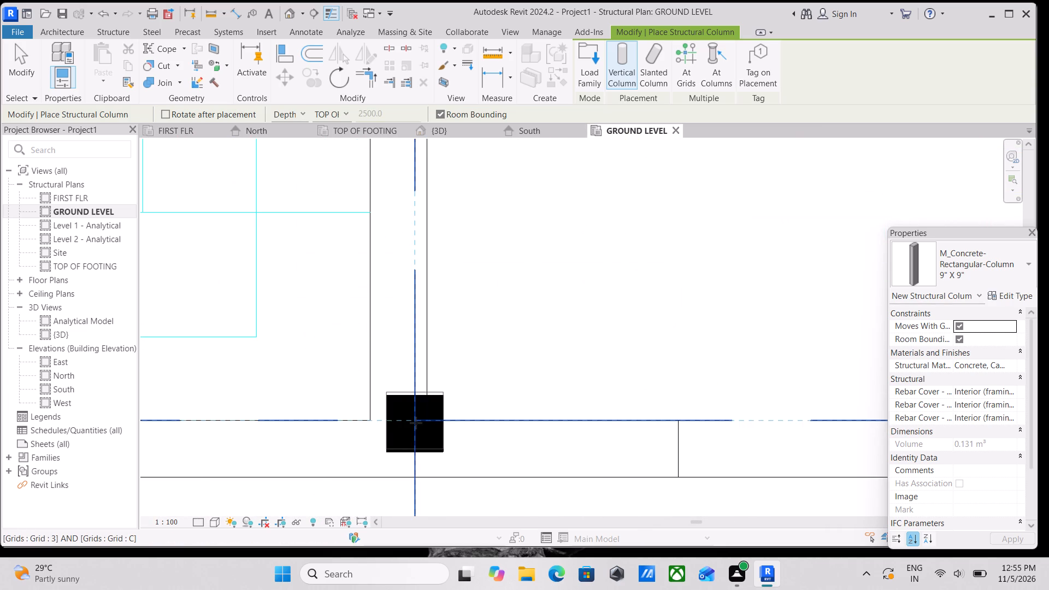
{"action": "left_click", "coordinate": [416, 423]}
Place a 9" X 9" column down to TOP OF FOOTING at the intersection of grids 4 and C, and finish column placement.
{"action": "scroll", "coordinate": [476, 420], "scroll_direction": "down", "scroll_amount": 3}
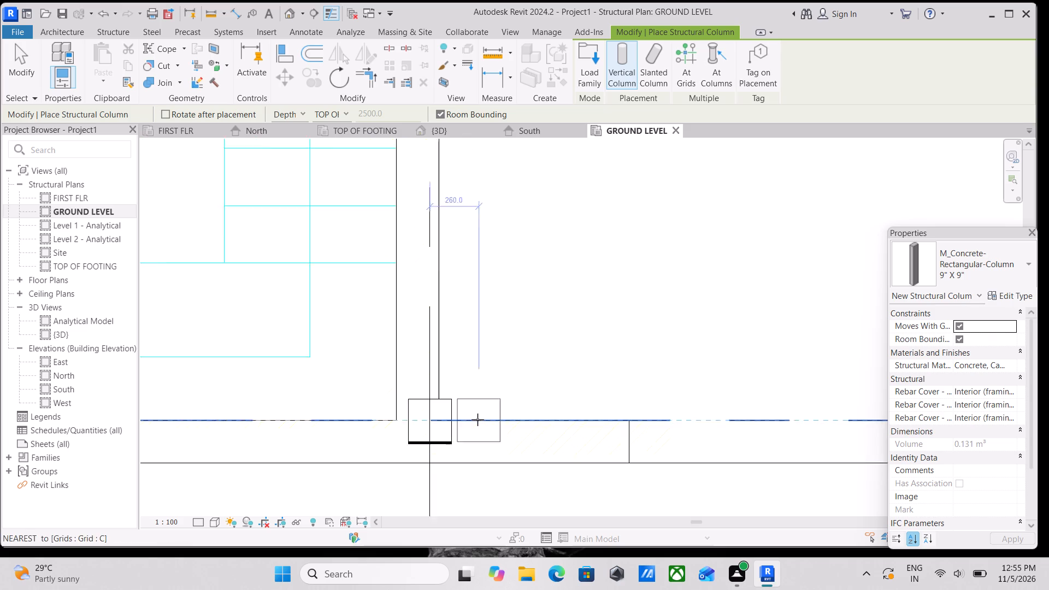
{"action": "middle_click_drag", "start_coordinate": [478, 420], "coordinate": [248, 413]}
{"action": "scroll", "coordinate": [449, 396], "scroll_direction": "down", "scroll_amount": 2}
{"action": "middle_click_drag", "start_coordinate": [449, 396], "coordinate": [294, 409]}
{"action": "scroll", "coordinate": [589, 421], "scroll_direction": "up", "scroll_amount": 5}
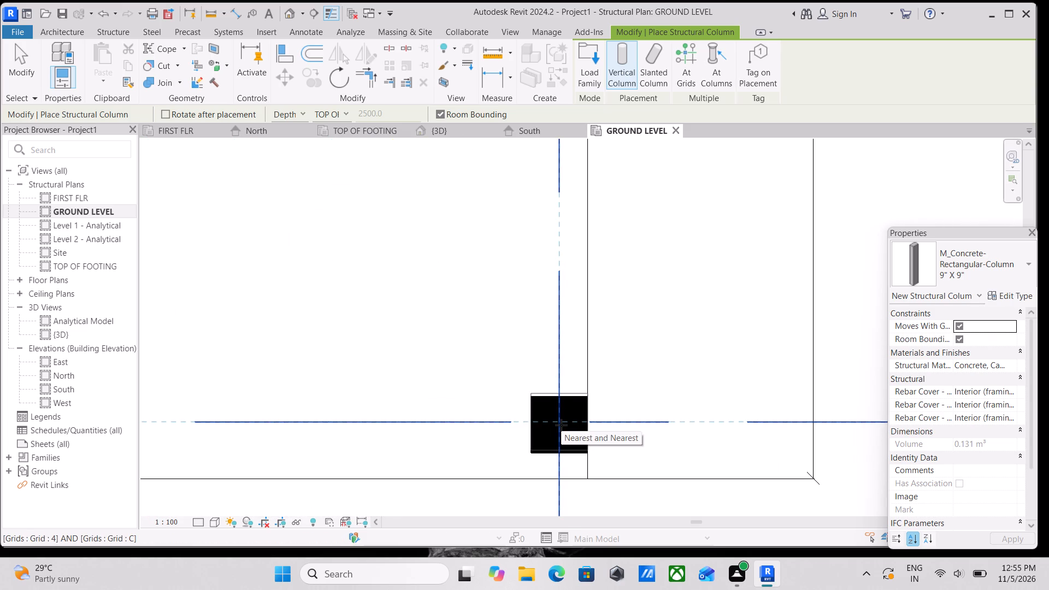
{"action": "scroll", "coordinate": [556, 423], "scroll_direction": "up", "scroll_amount": 2}
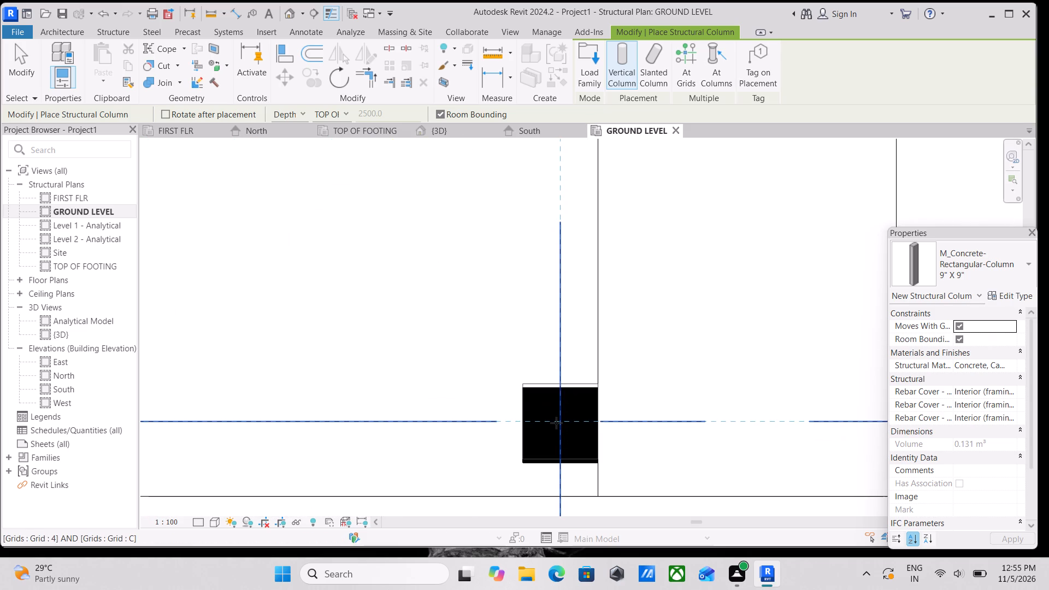
{"action": "left_click", "coordinate": [562, 423]}
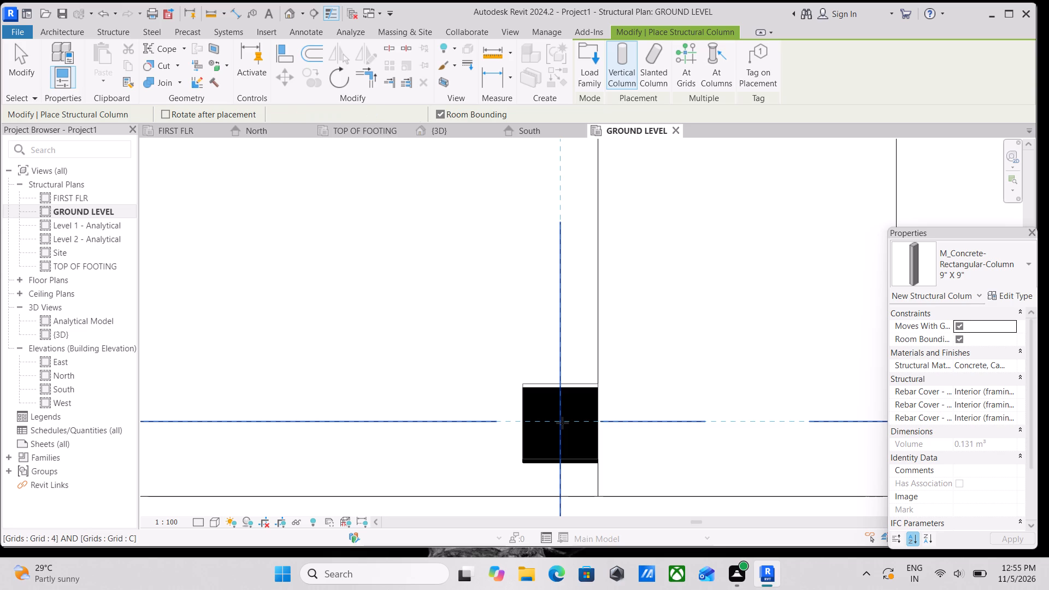
{"action": "scroll", "coordinate": [564, 425], "scroll_direction": "down", "scroll_amount": 6}
{"action": "middle_click_drag", "start_coordinate": [571, 421], "coordinate": [433, 402]}
{"action": "scroll", "coordinate": [465, 392], "scroll_direction": "down", "scroll_amount": 3}
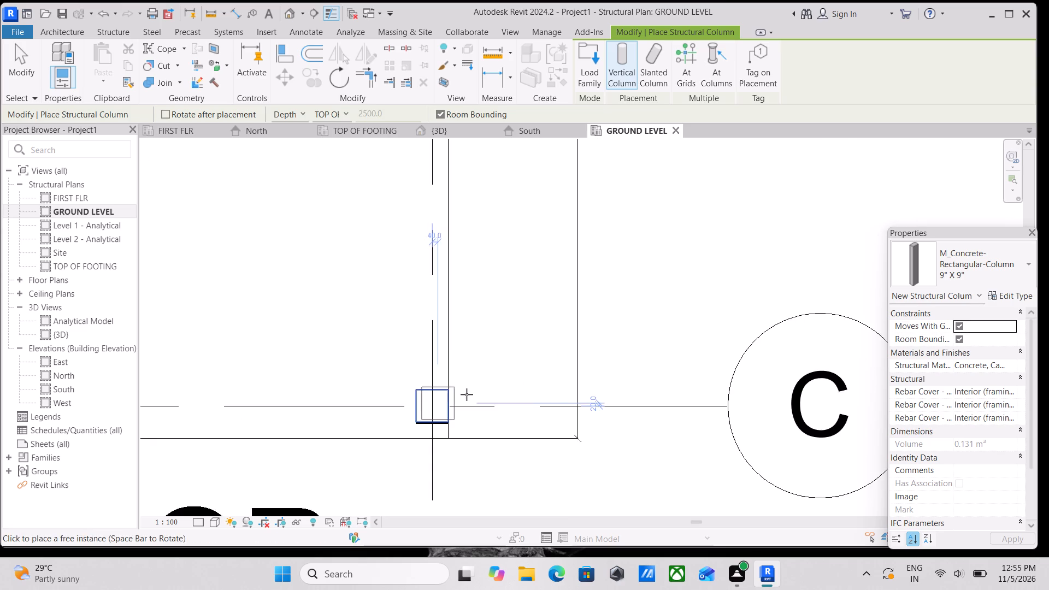
{"action": "scroll", "coordinate": [467, 394], "scroll_direction": "down", "scroll_amount": 4}
{"action": "middle_click_drag", "start_coordinate": [467, 394], "coordinate": [478, 466]}
{"action": "scroll", "coordinate": [480, 439], "scroll_direction": "down", "scroll_amount": 3}
{"action": "middle_click_drag", "start_coordinate": [480, 439], "coordinate": [482, 458]}
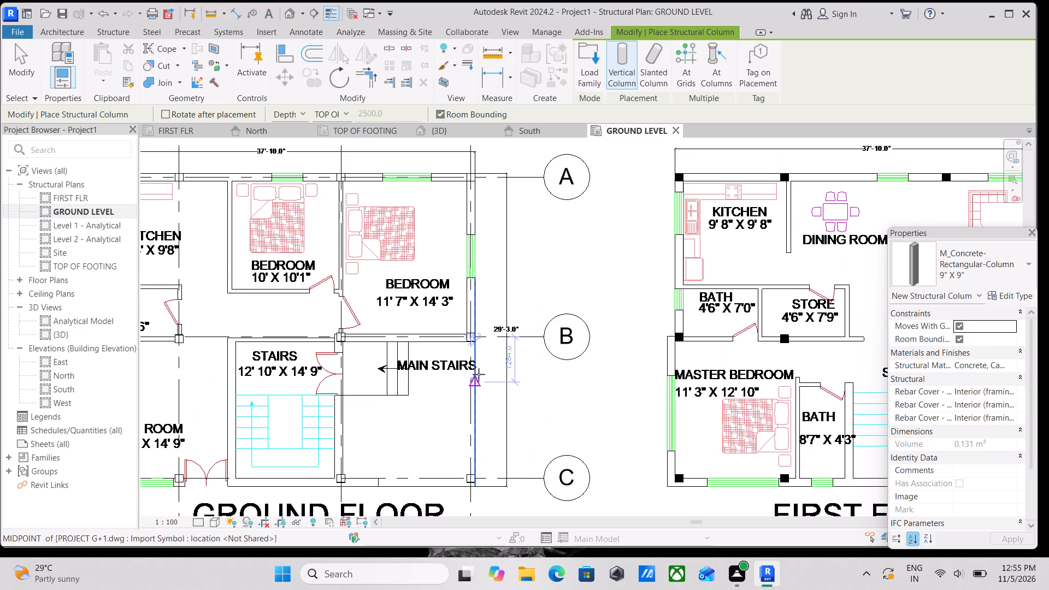
{"action": "key", "text": "Escape"}
{"action": "scroll", "coordinate": [480, 323], "scroll_direction": "up", "scroll_amount": 3}
{"action": "key", "text": "Escape"}
{"action": "scroll", "coordinate": [478, 334], "scroll_direction": "up", "scroll_amount": 8}
{"action": "key", "text": "Escape"}
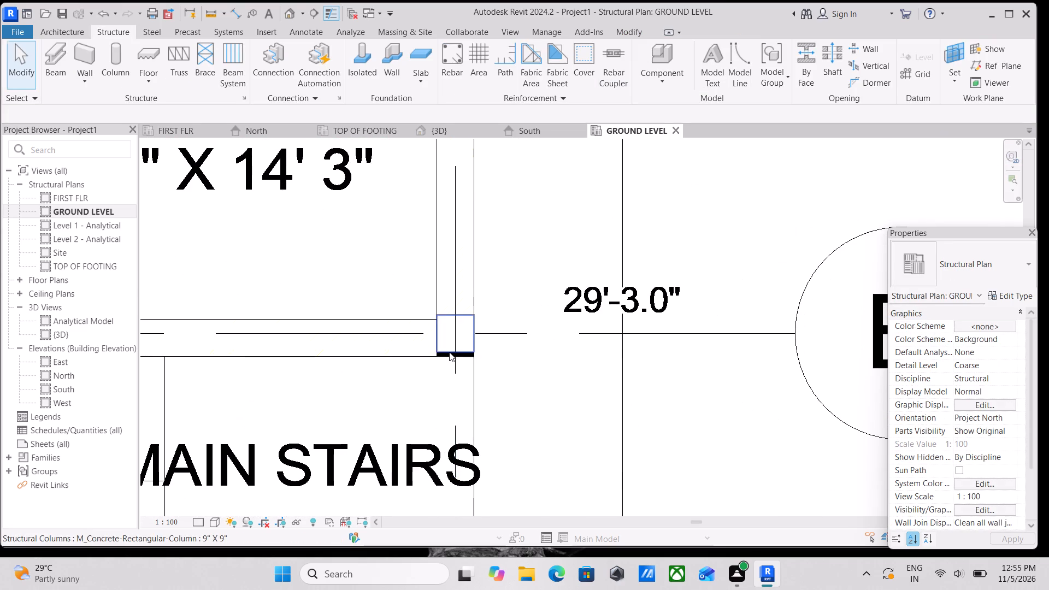
Align the lower face of the column at grids 4 and B with the lower edge of the DWG column outline.
{"action": "middle_click_drag", "start_coordinate": [447, 359], "coordinate": [426, 421]}
{"action": "type", "text": "AL"}
{"action": "scroll", "coordinate": [430, 422], "scroll_direction": "up", "scroll_amount": 6}
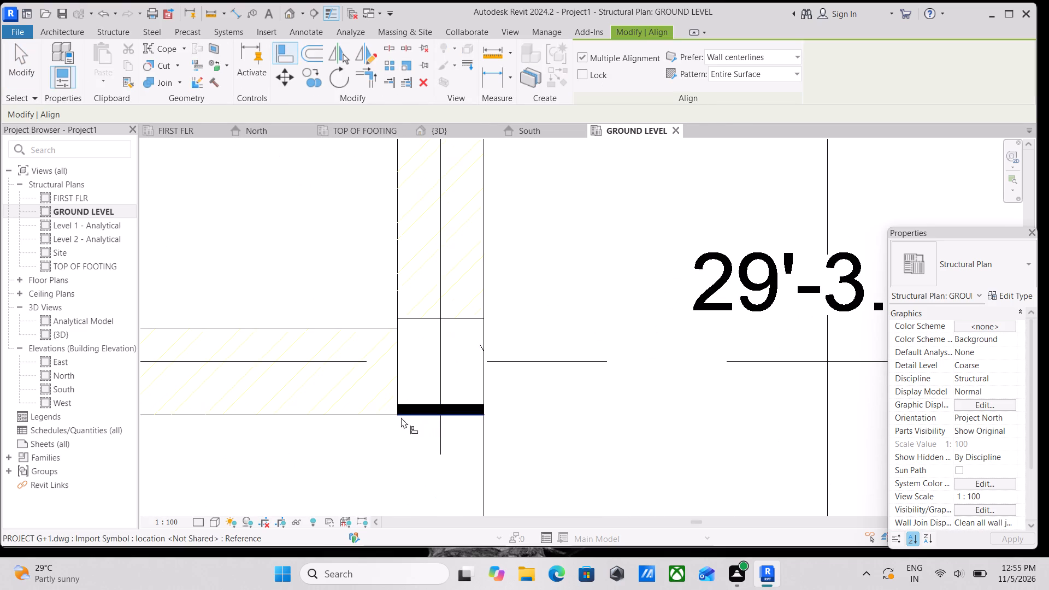
{"action": "left_click", "coordinate": [412, 416]}
{"action": "left_click", "coordinate": [415, 404]}
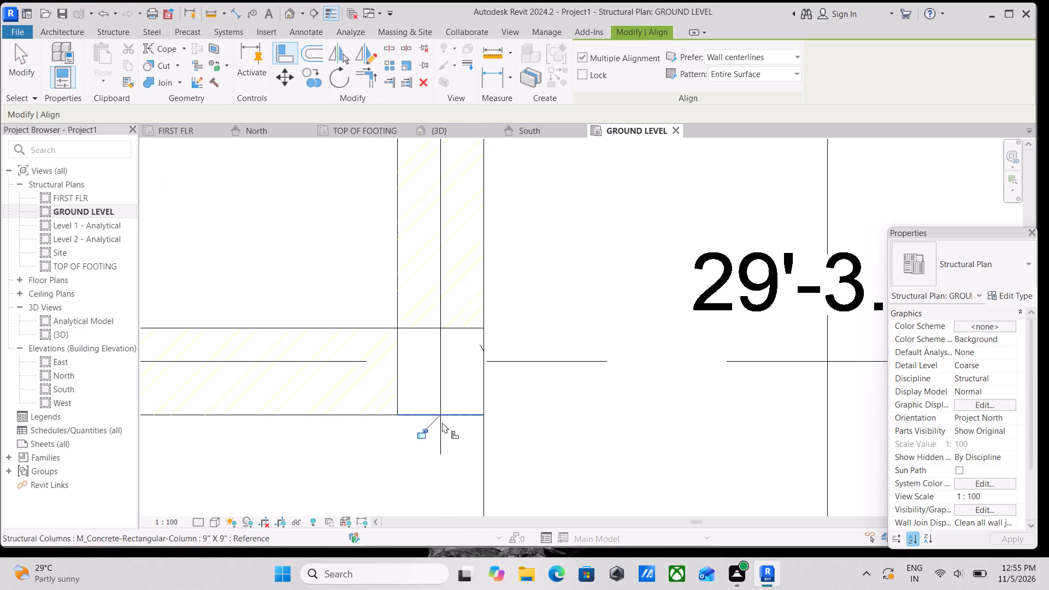
Turn off Multiple Alignment and align the lower face of the column at grids 4 and C with the DWG column's lower edge.
{"action": "scroll", "coordinate": [444, 423], "scroll_direction": "down", "scroll_amount": 6}
{"action": "middle_click_drag", "start_coordinate": [539, 445], "coordinate": [520, 335]}
{"action": "scroll", "coordinate": [512, 373], "scroll_direction": "down", "scroll_amount": 7}
{"action": "middle_click_drag", "start_coordinate": [506, 392], "coordinate": [503, 390]}
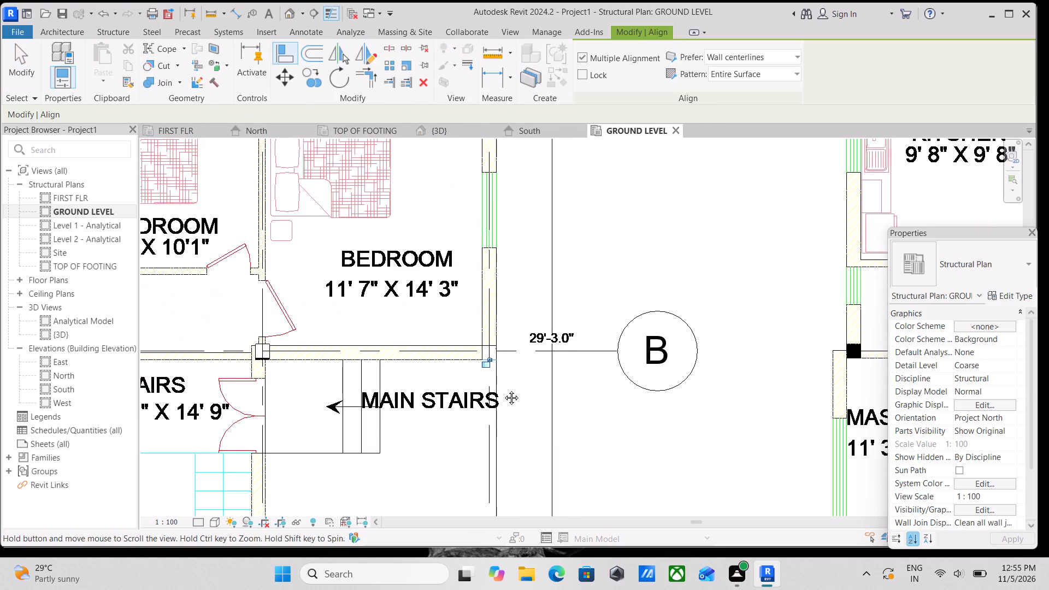
{"action": "middle_click_drag", "start_coordinate": [503, 390], "coordinate": [499, 323]}
{"action": "left_click", "coordinate": [583, 52]}
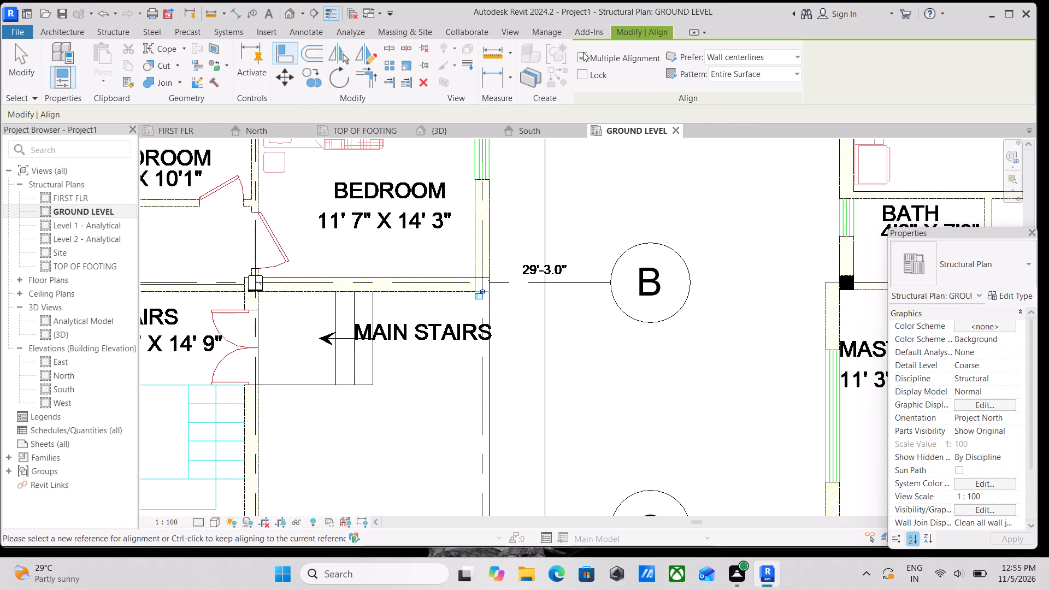
{"action": "left_click", "coordinate": [587, 58]}
{"action": "middle_click_drag", "start_coordinate": [469, 342], "coordinate": [529, 208]}
{"action": "middle_click_drag", "start_coordinate": [428, 296], "coordinate": [476, 215]}
{"action": "scroll", "coordinate": [605, 315], "scroll_direction": "up", "scroll_amount": 5}
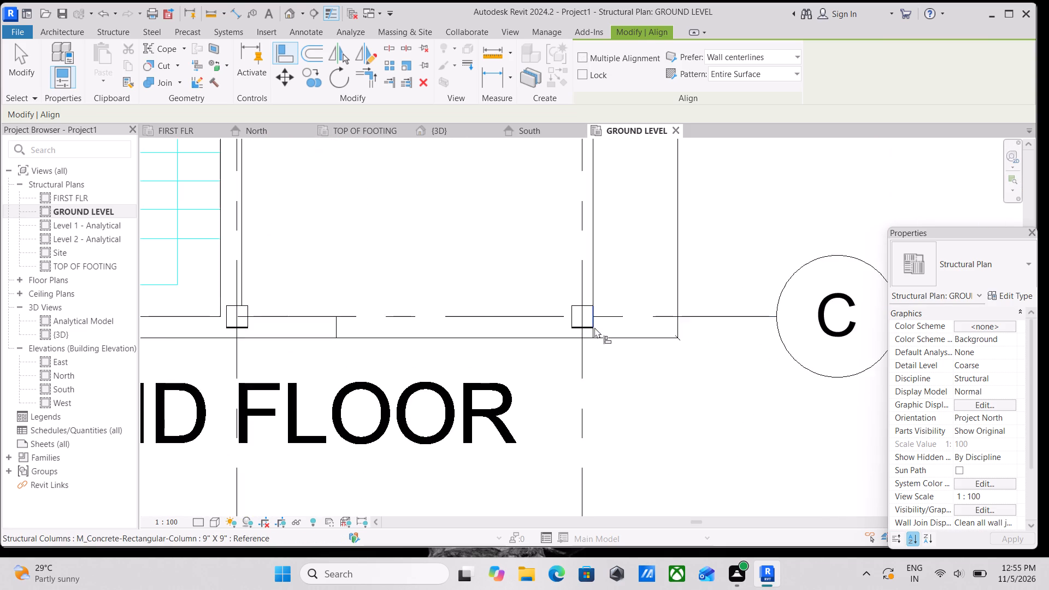
{"action": "scroll", "coordinate": [594, 327], "scroll_direction": "up", "scroll_amount": 18}
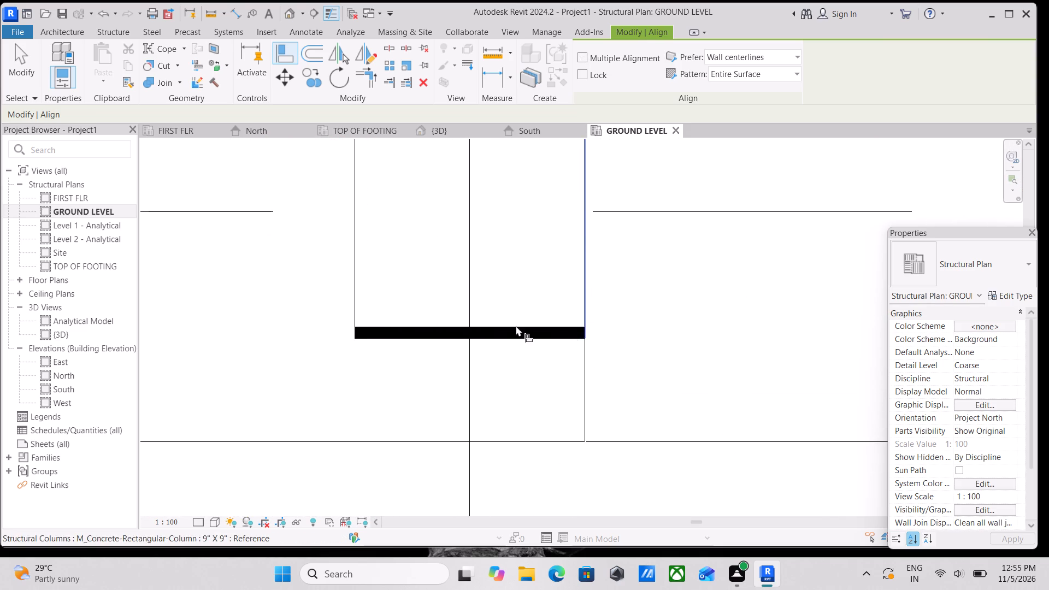
{"action": "left_click", "coordinate": [490, 346]}
{"action": "left_click", "coordinate": [515, 326]}
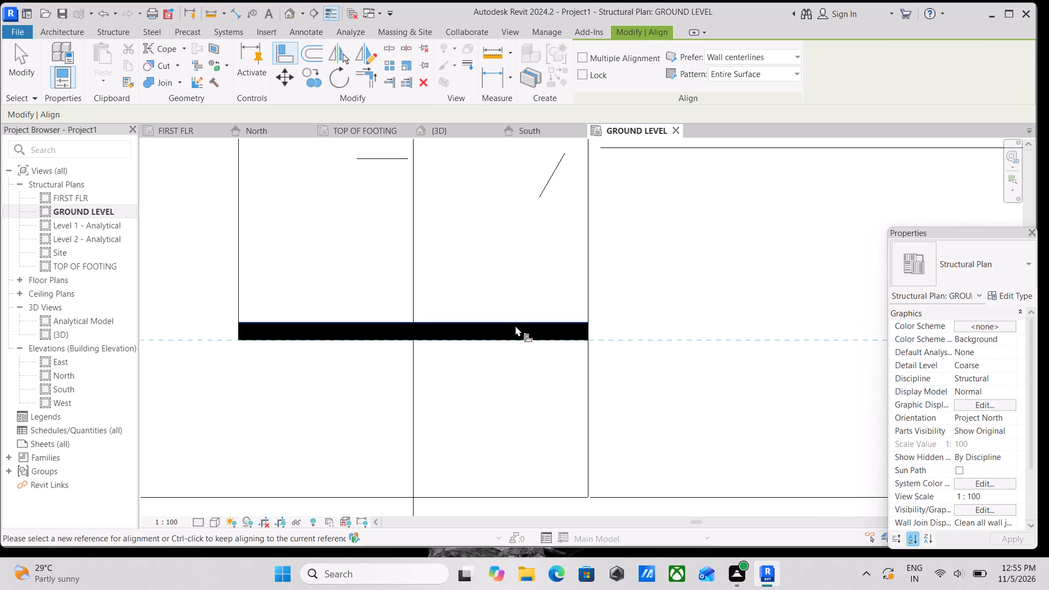
Align the lower face of the column at grids 3 and C with the lower edge of the DWG column.
{"action": "scroll", "coordinate": [533, 359], "scroll_direction": "down", "scroll_amount": 6}
{"action": "middle_click_drag", "start_coordinate": [384, 380], "coordinate": [632, 399]}
{"action": "middle_click_drag", "start_coordinate": [334, 320], "coordinate": [640, 359]}
{"action": "scroll", "coordinate": [469, 332], "scroll_direction": "down", "scroll_amount": 2}
{"action": "middle_click_drag", "start_coordinate": [472, 332], "coordinate": [745, 302]}
{"action": "scroll", "coordinate": [434, 330], "scroll_direction": "down", "scroll_amount": 2}
{"action": "middle_click_drag", "start_coordinate": [435, 330], "coordinate": [733, 288]}
{"action": "scroll", "coordinate": [507, 305], "scroll_direction": "down", "scroll_amount": 3}
{"action": "middle_click_drag", "start_coordinate": [523, 313], "coordinate": [785, 347]}
{"action": "scroll", "coordinate": [491, 312], "scroll_direction": "down", "scroll_amount": 1}
{"action": "middle_click_drag", "start_coordinate": [524, 318], "coordinate": [655, 329]}
{"action": "scroll", "coordinate": [472, 347], "scroll_direction": "up", "scroll_amount": 14}
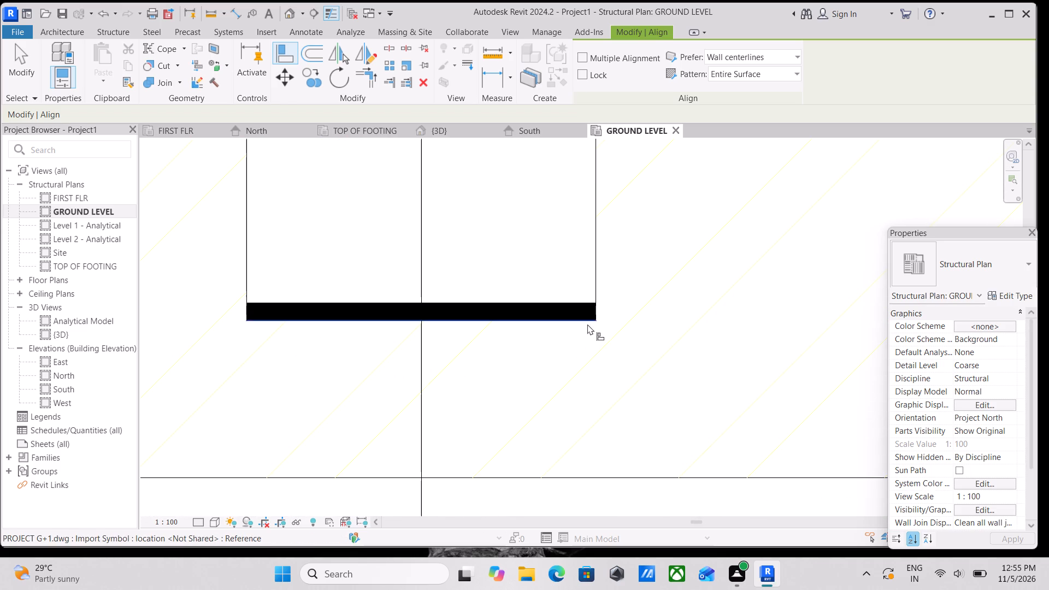
{"action": "left_click", "coordinate": [566, 321]}
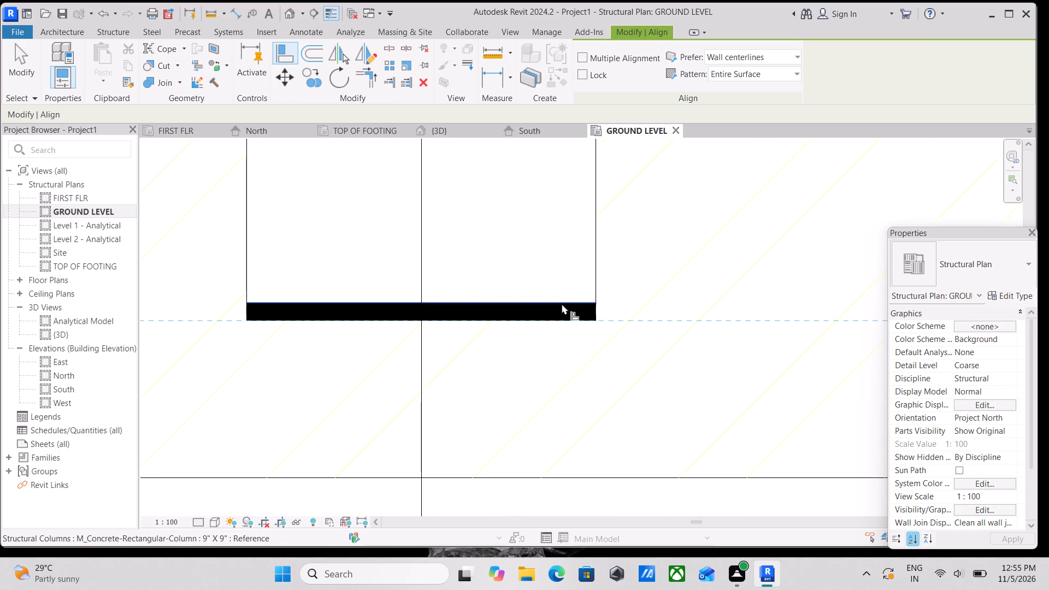
{"action": "left_click", "coordinate": [561, 302]}
Check the columns on grid C at grids 2 and 1 against the DWG column outlines.
{"action": "scroll", "coordinate": [513, 374], "scroll_direction": "down", "scroll_amount": 8}
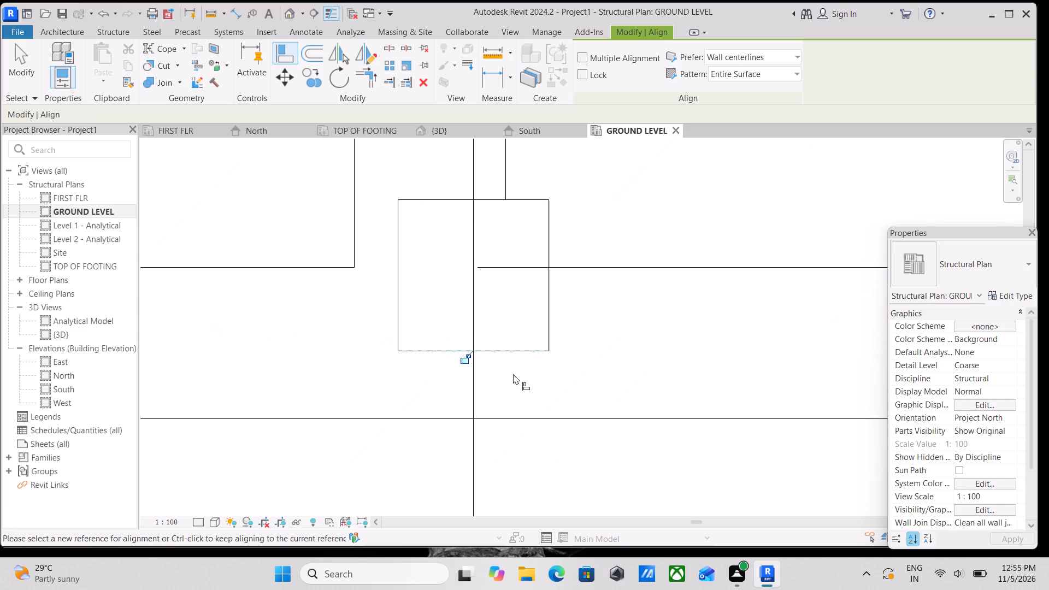
{"action": "scroll", "coordinate": [513, 374], "scroll_direction": "down", "scroll_amount": 2}
{"action": "scroll", "coordinate": [433, 370], "scroll_direction": "down", "scroll_amount": 4}
{"action": "middle_click_drag", "start_coordinate": [432, 365], "coordinate": [615, 367]}
{"action": "scroll", "coordinate": [420, 352], "scroll_direction": "down", "scroll_amount": 2}
{"action": "middle_click_drag", "start_coordinate": [420, 352], "coordinate": [672, 353]}
{"action": "middle_click_drag", "start_coordinate": [393, 357], "coordinate": [476, 369]}
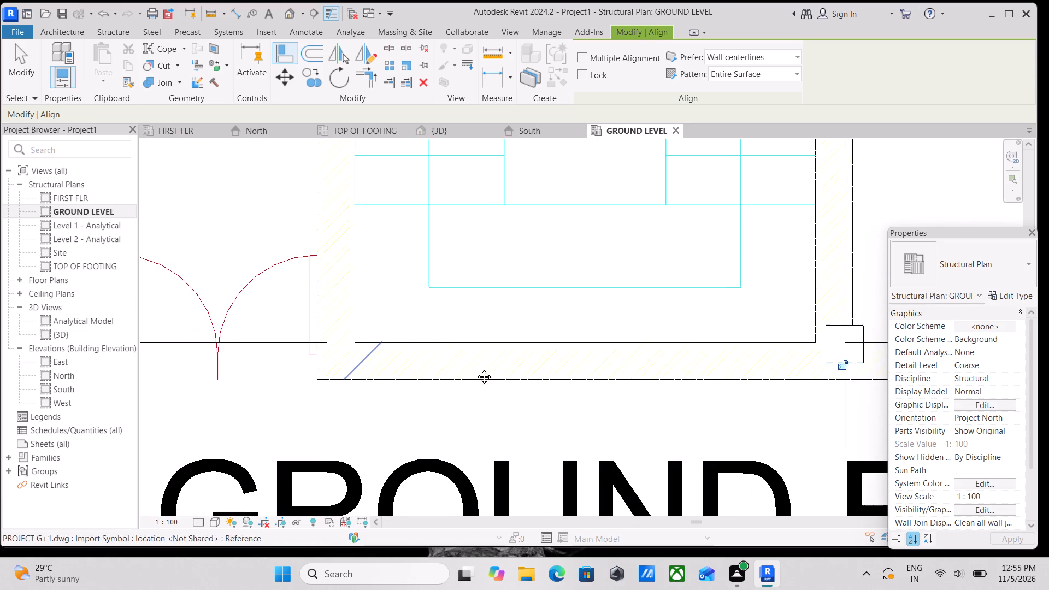
{"action": "middle_click_drag", "start_coordinate": [476, 369], "coordinate": [614, 382]}
{"action": "scroll", "coordinate": [333, 347], "scroll_direction": "down", "scroll_amount": 2}
{"action": "middle_click_drag", "start_coordinate": [345, 350], "coordinate": [481, 366]}
{"action": "scroll", "coordinate": [407, 386], "scroll_direction": "up", "scroll_amount": 3}
{"action": "scroll", "coordinate": [464, 396], "scroll_direction": "up", "scroll_amount": 2}
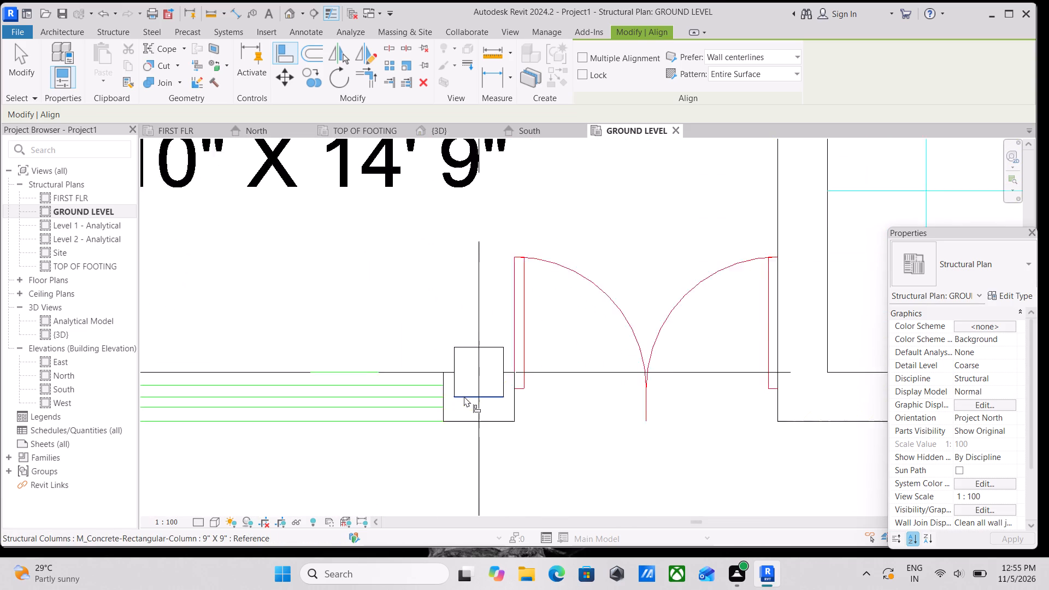
{"action": "scroll", "coordinate": [464, 396], "scroll_direction": "up", "scroll_amount": 1}
{"action": "scroll", "coordinate": [477, 403], "scroll_direction": "down", "scroll_amount": 7}
{"action": "middle_click_drag", "start_coordinate": [408, 394], "coordinate": [628, 401]}
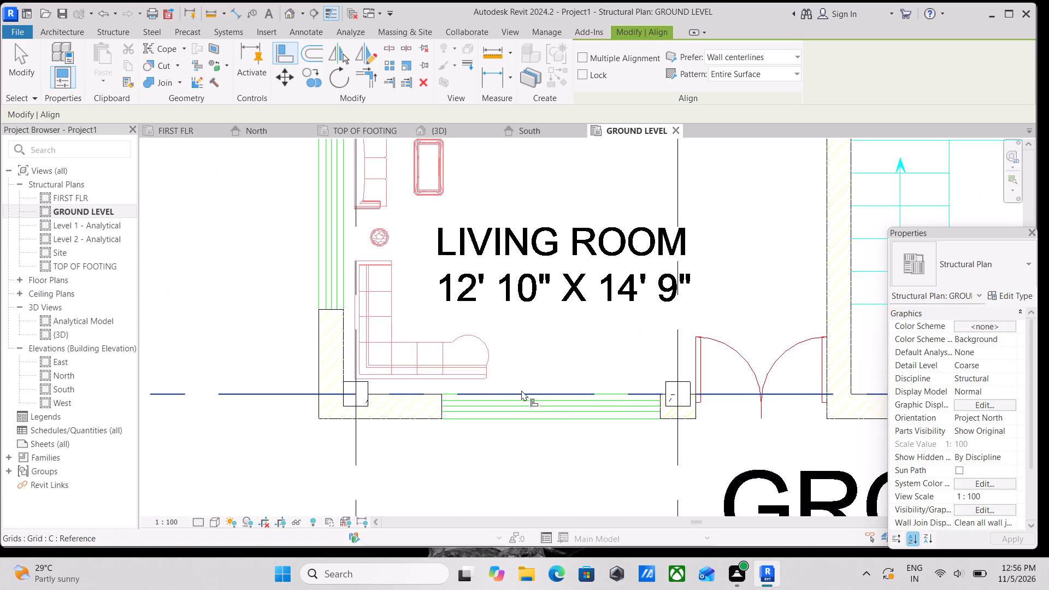
{"action": "scroll", "coordinate": [417, 391], "scroll_direction": "up", "scroll_amount": 3}
{"action": "scroll", "coordinate": [482, 331], "scroll_direction": "down", "scroll_amount": 6}
Align the lower face of the column at grids 3 and B with the lower edge of the DWG column.
{"action": "middle_click_drag", "start_coordinate": [490, 303], "coordinate": [439, 455]}
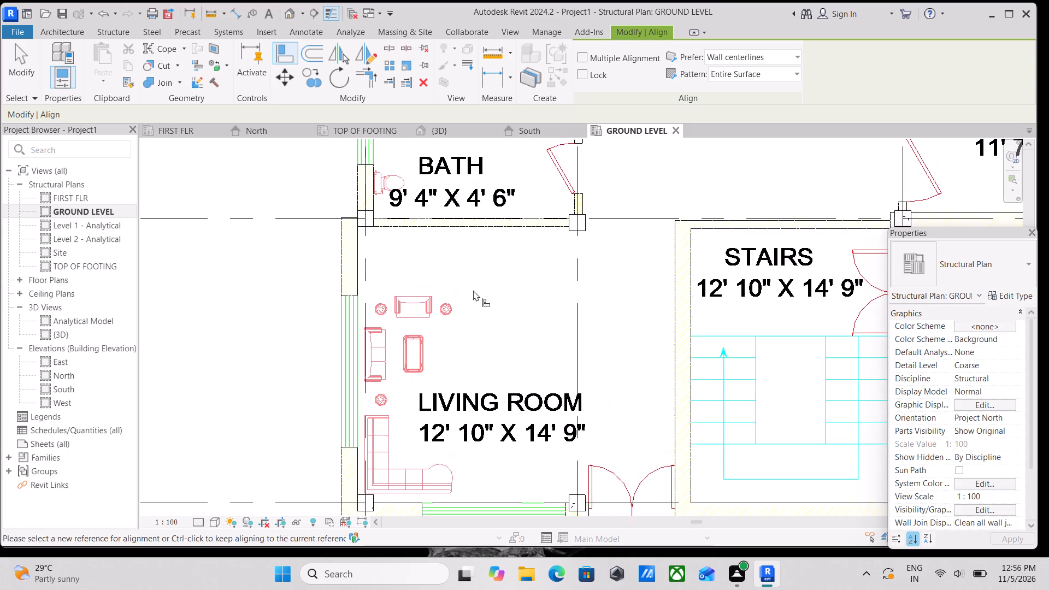
{"action": "middle_click_drag", "start_coordinate": [472, 295], "coordinate": [345, 417]}
{"action": "middle_click_drag", "start_coordinate": [461, 310], "coordinate": [345, 406]}
{"action": "middle_click_drag", "start_coordinate": [488, 335], "coordinate": [340, 343]}
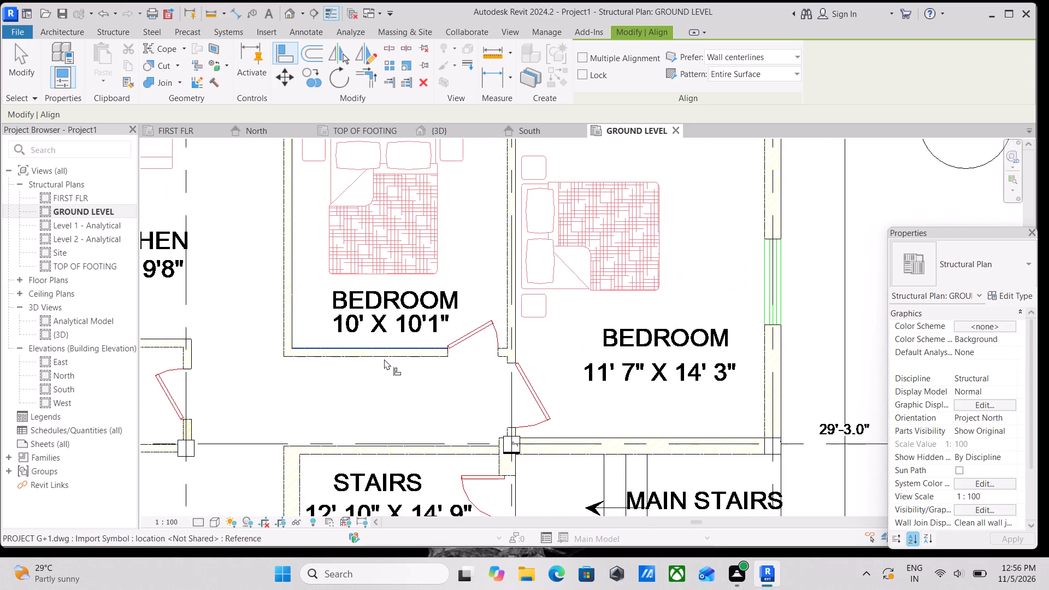
{"action": "scroll", "coordinate": [504, 471], "scroll_direction": "up", "scroll_amount": 4}
{"action": "scroll", "coordinate": [559, 457], "scroll_direction": "up", "scroll_amount": 17}
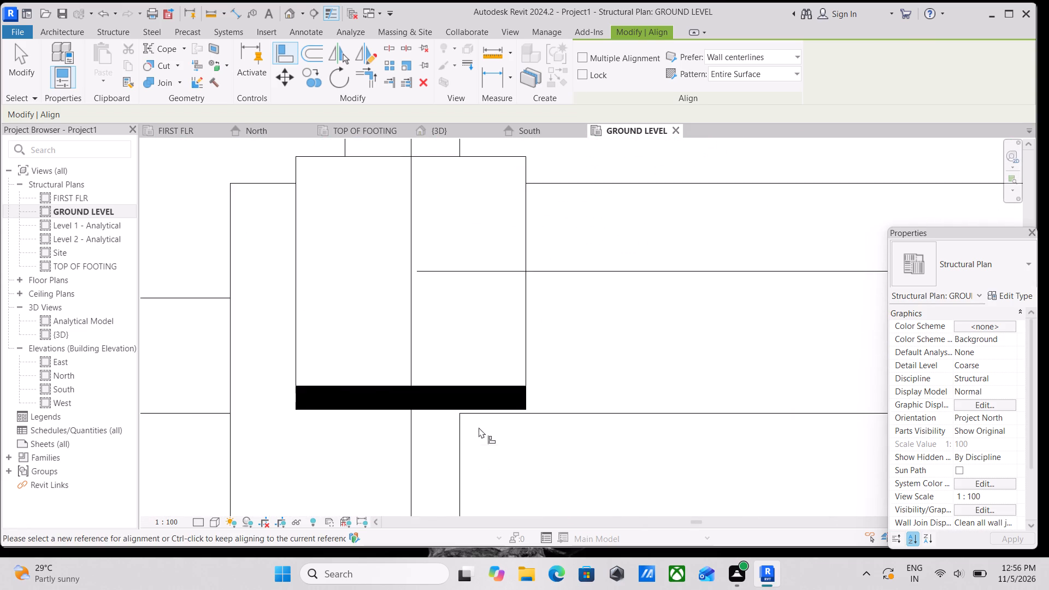
{"action": "scroll", "coordinate": [479, 427], "scroll_direction": "up", "scroll_amount": 6}
{"action": "left_click", "coordinate": [363, 374]}
{"action": "scroll", "coordinate": [436, 376], "scroll_direction": "down", "scroll_amount": 2}
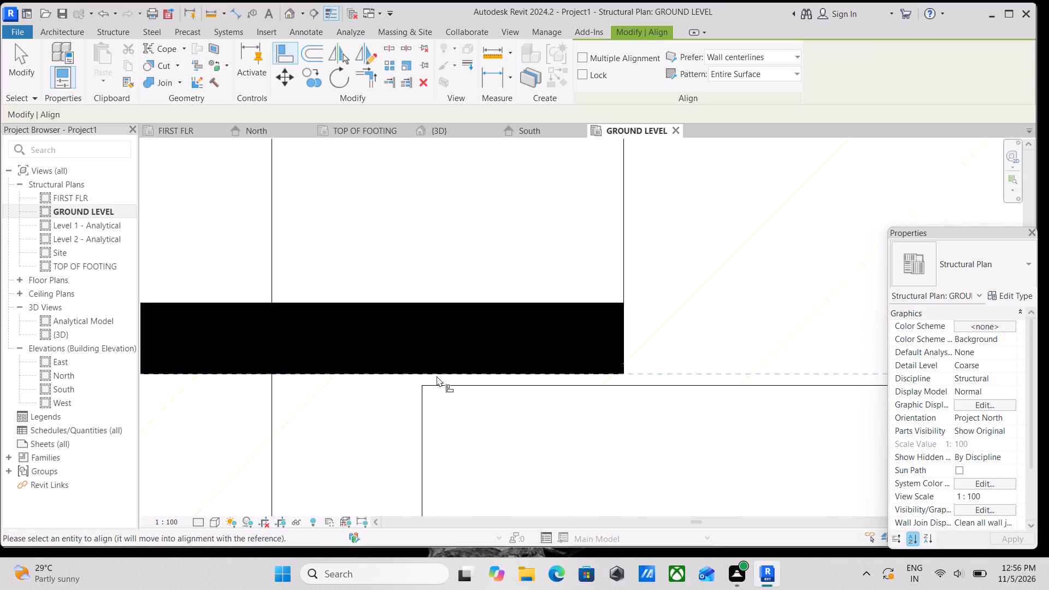
{"action": "middle_click_drag", "start_coordinate": [440, 395], "coordinate": [465, 474]}
{"action": "left_click", "coordinate": [455, 398]}
Check the remaining columns along grids B and A against the DWG column outlines, and end the Align command.
{"action": "scroll", "coordinate": [467, 399], "scroll_direction": "down", "scroll_amount": 11}
{"action": "scroll", "coordinate": [532, 400], "scroll_direction": "down", "scroll_amount": 3}
{"action": "middle_click_drag", "start_coordinate": [530, 399], "coordinate": [350, 379]}
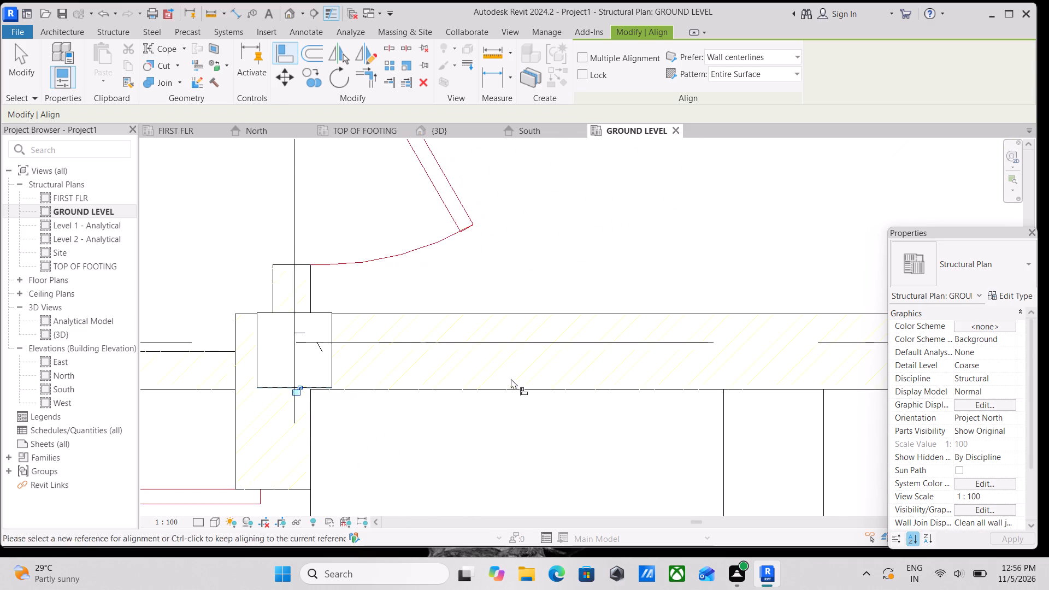
{"action": "scroll", "coordinate": [511, 379], "scroll_direction": "down", "scroll_amount": 3}
{"action": "middle_click_drag", "start_coordinate": [488, 383], "coordinate": [327, 383]}
{"action": "scroll", "coordinate": [456, 378], "scroll_direction": "down", "scroll_amount": 4}
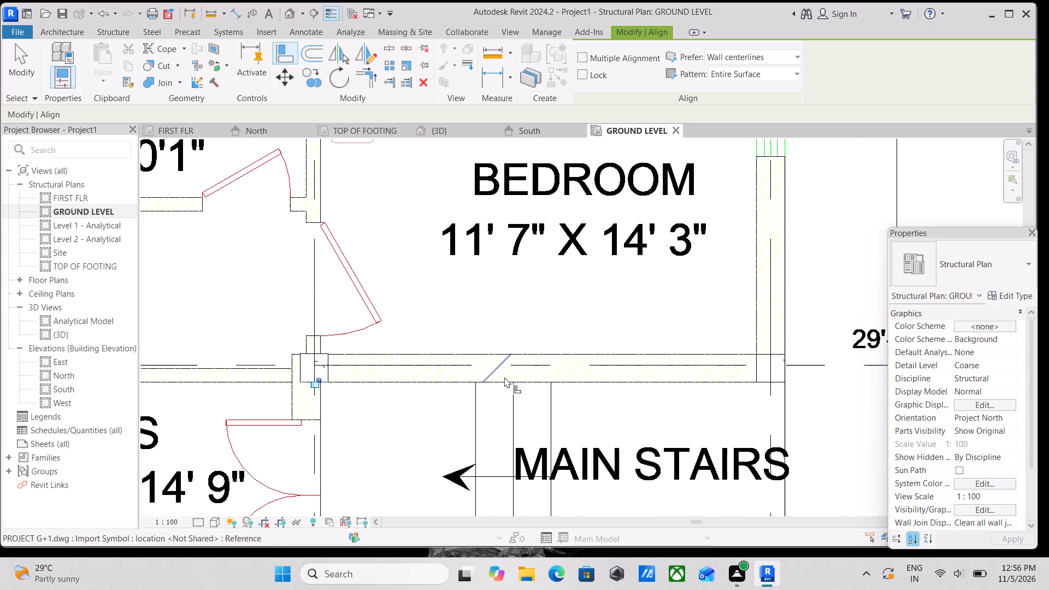
{"action": "scroll", "coordinate": [604, 385], "scroll_direction": "down", "scroll_amount": 2}
{"action": "middle_click_drag", "start_coordinate": [597, 386], "coordinate": [442, 385]}
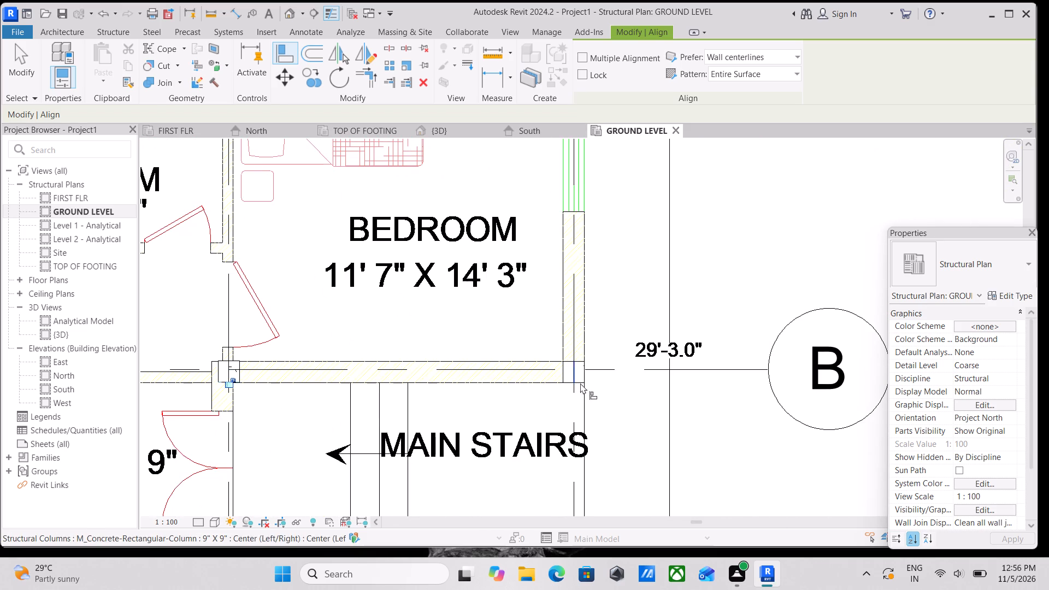
{"action": "scroll", "coordinate": [543, 376], "scroll_direction": "down", "scroll_amount": 3}
{"action": "scroll", "coordinate": [353, 373], "scroll_direction": "down", "scroll_amount": 1}
{"action": "scroll", "coordinate": [269, 321], "scroll_direction": "down", "scroll_amount": 1}
{"action": "middle_click_drag", "start_coordinate": [269, 321], "coordinate": [429, 328]}
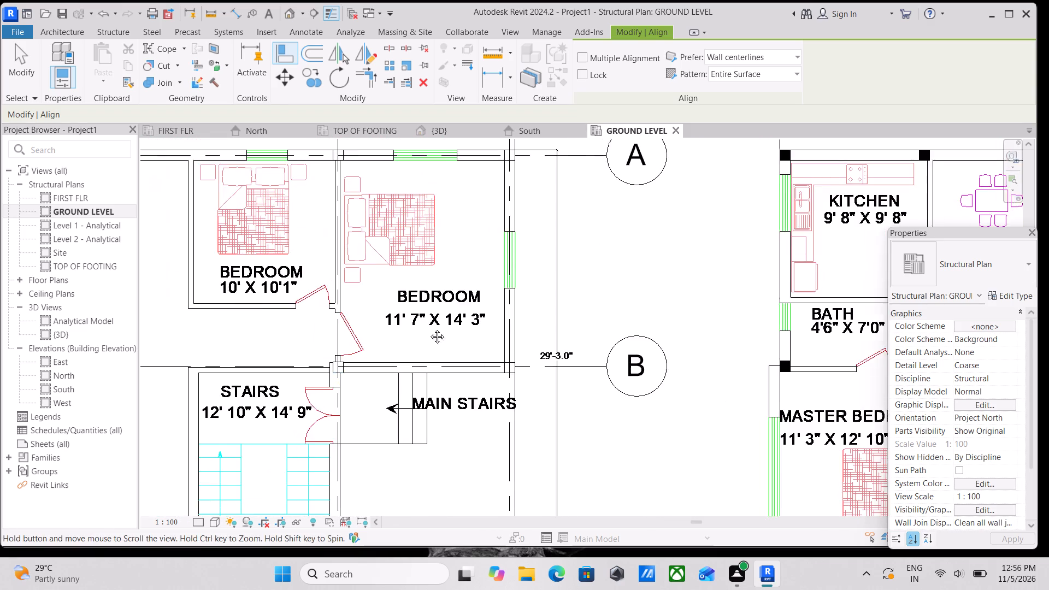
{"action": "middle_click_drag", "start_coordinate": [429, 328], "coordinate": [473, 322]}
{"action": "scroll", "coordinate": [382, 328], "scroll_direction": "up", "scroll_amount": 2}
{"action": "scroll", "coordinate": [382, 328], "scroll_direction": "down", "scroll_amount": 3}
{"action": "middle_click_drag", "start_coordinate": [382, 328], "coordinate": [451, 341]}
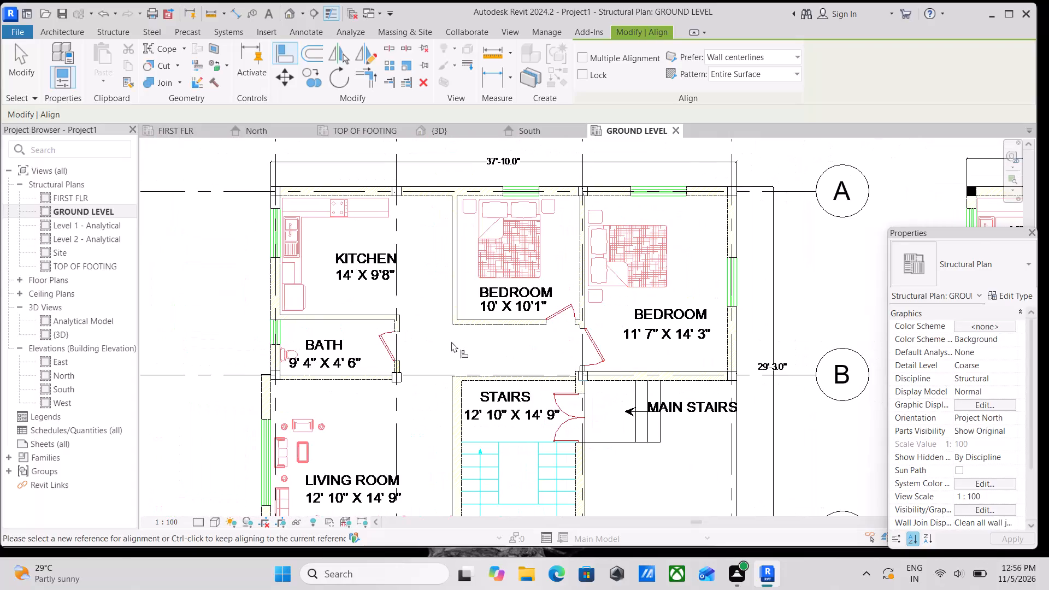
{"action": "scroll", "coordinate": [451, 341], "scroll_direction": "up", "scroll_amount": 2}
{"action": "scroll", "coordinate": [451, 341], "scroll_direction": "down", "scroll_amount": 2}
{"action": "middle_click_drag", "start_coordinate": [451, 341], "coordinate": [451, 361]}
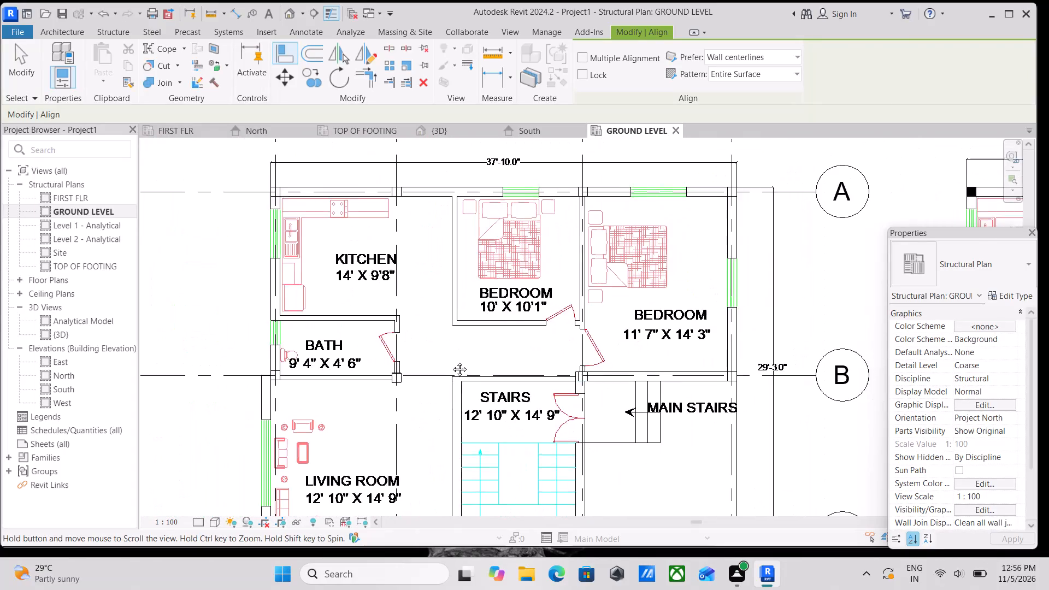
{"action": "middle_click_drag", "start_coordinate": [451, 361], "coordinate": [418, 402]}
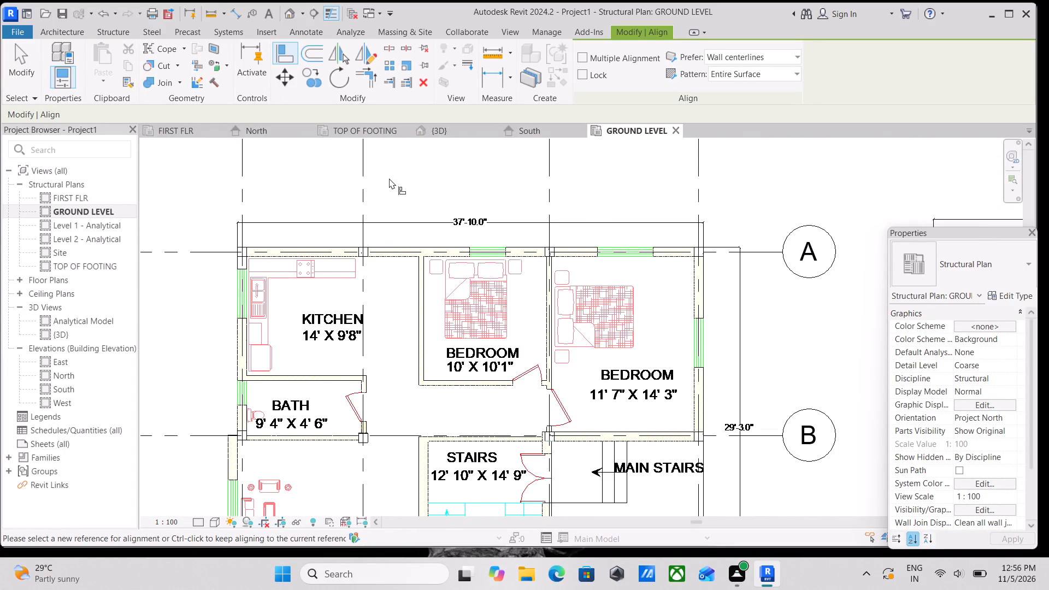
{"action": "key", "text": "Escape"}
{"action": "key", "text": "Escape"}
Examine the footings, columns and levels in the 3D view from the front.
{"action": "left_click", "coordinate": [443, 131]}
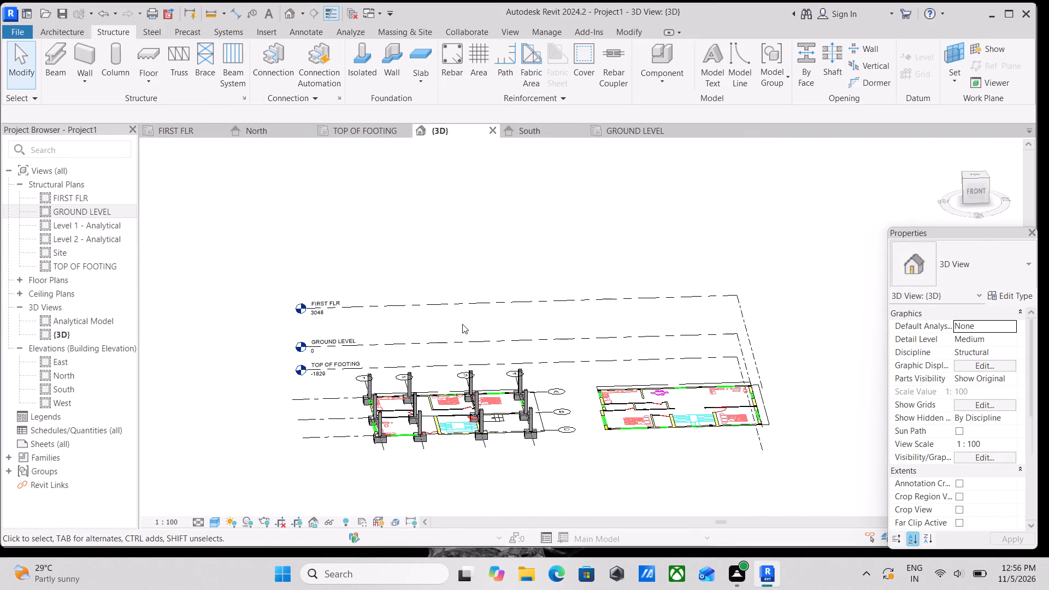
{"action": "scroll", "coordinate": [444, 400], "scroll_direction": "down", "scroll_amount": 1}
{"action": "scroll", "coordinate": [441, 468], "scroll_direction": "down", "scroll_amount": 1}
{"action": "middle_click_drag", "start_coordinate": [441, 468], "coordinate": [518, 320], "text": "shift"}
{"action": "middle_click_drag", "start_coordinate": [508, 404], "coordinate": [503, 410]}
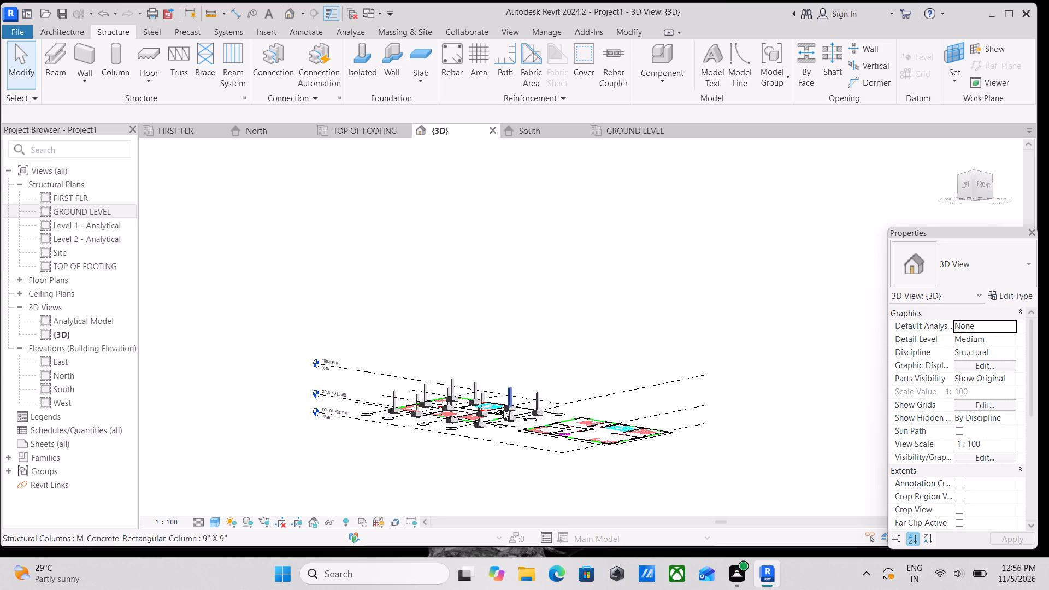
{"action": "middle_click_drag", "start_coordinate": [503, 410], "coordinate": [468, 430]}
{"action": "left_click", "coordinate": [980, 188]}
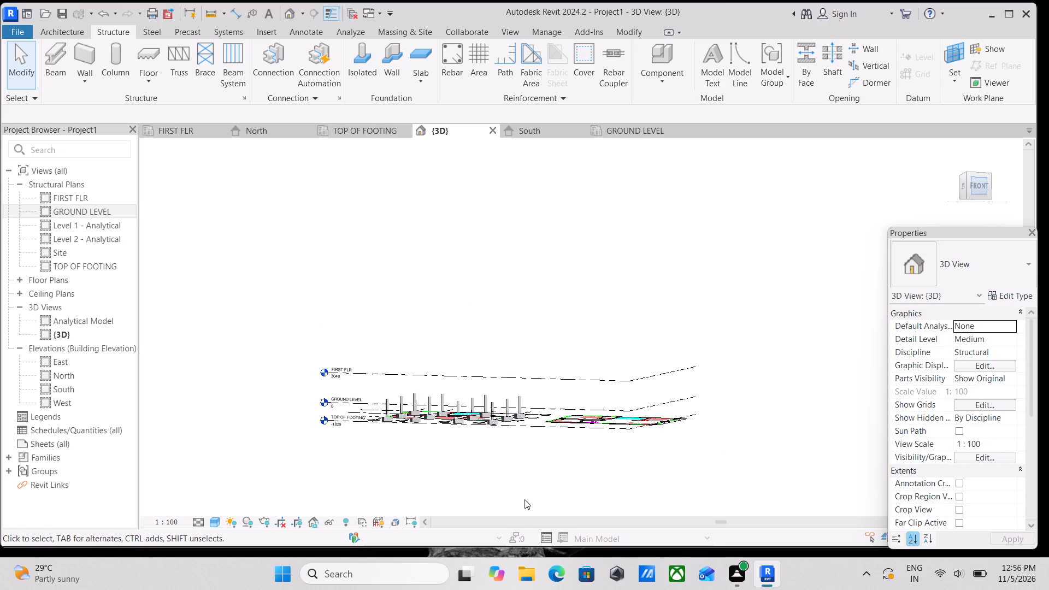
{"action": "scroll", "coordinate": [470, 511], "scroll_direction": "up", "scroll_amount": 3}
{"action": "scroll", "coordinate": [458, 416], "scroll_direction": "up", "scroll_amount": 3}
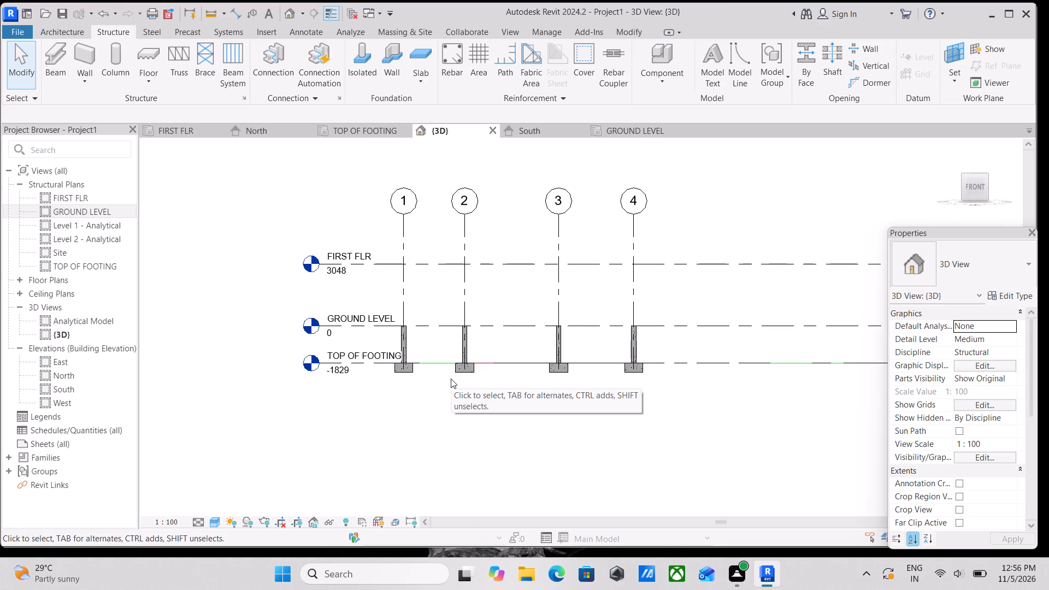
{"action": "scroll", "coordinate": [451, 379], "scroll_direction": "up", "scroll_amount": 2}
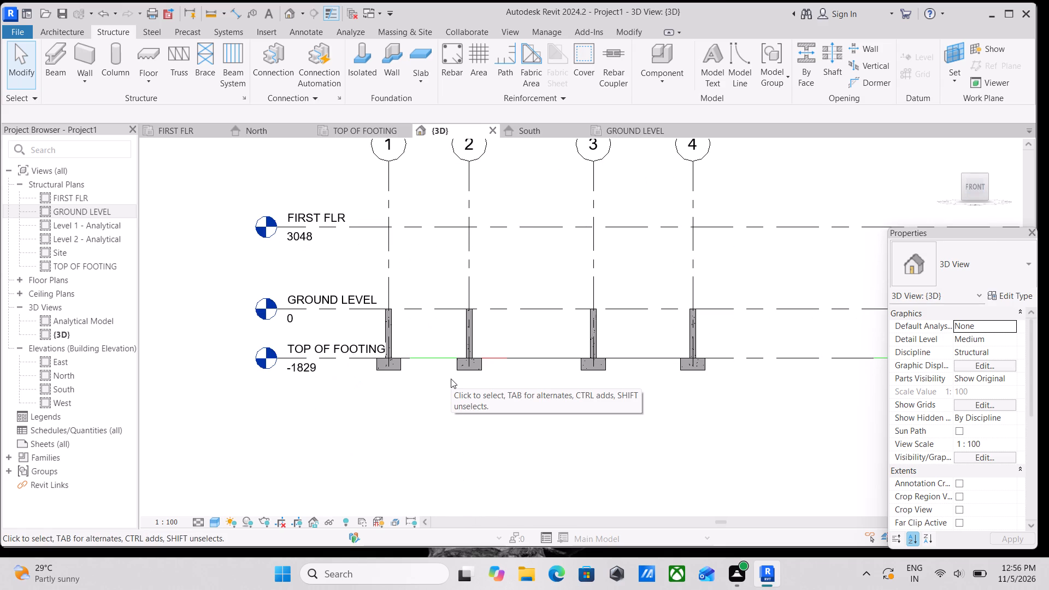
{"action": "middle_click_drag", "start_coordinate": [499, 371], "coordinate": [473, 379]}
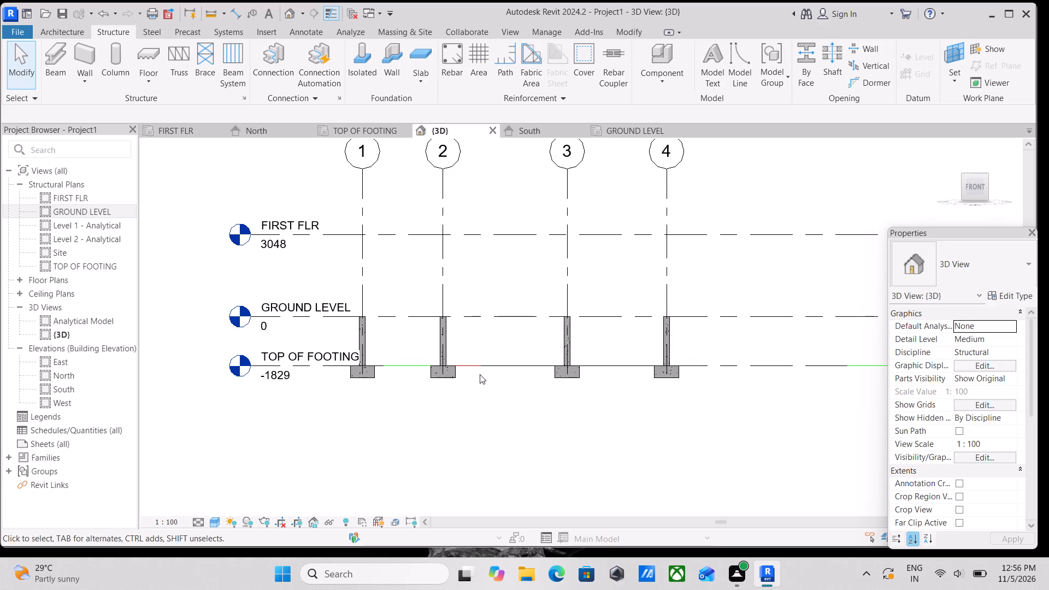
{"action": "middle_click_drag", "start_coordinate": [516, 332], "coordinate": [527, 358]}
Set the distance between the TOP OF FOOTING and GROUND LEVEL levels to 6'.
{"action": "type", "text": "DI"}
{"action": "scroll", "coordinate": [526, 341], "scroll_direction": "up", "scroll_amount": 2}
{"action": "left_click", "coordinate": [523, 344]}
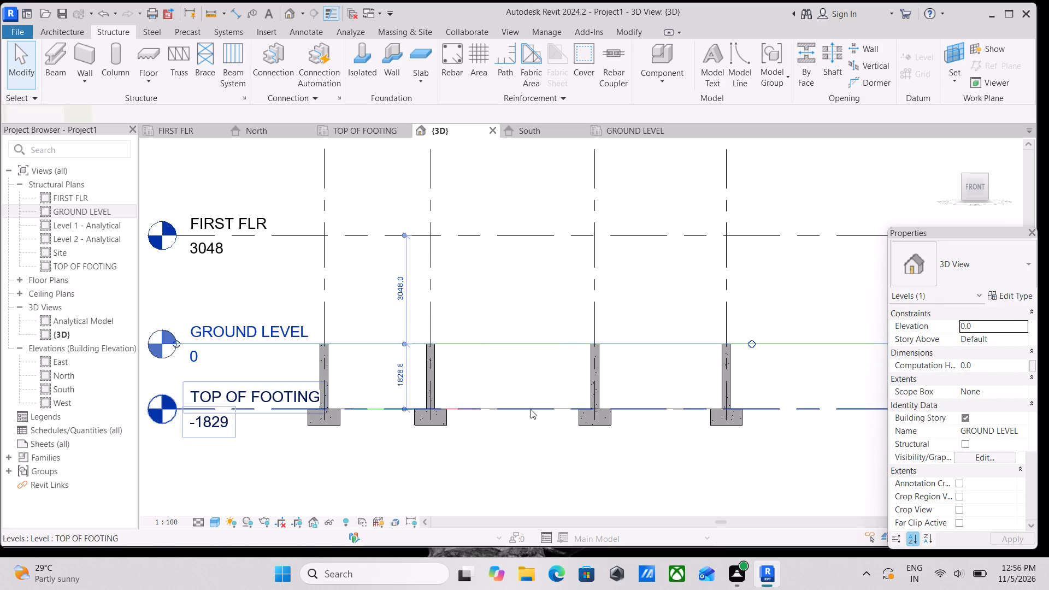
{"action": "left_click", "coordinate": [399, 371]}
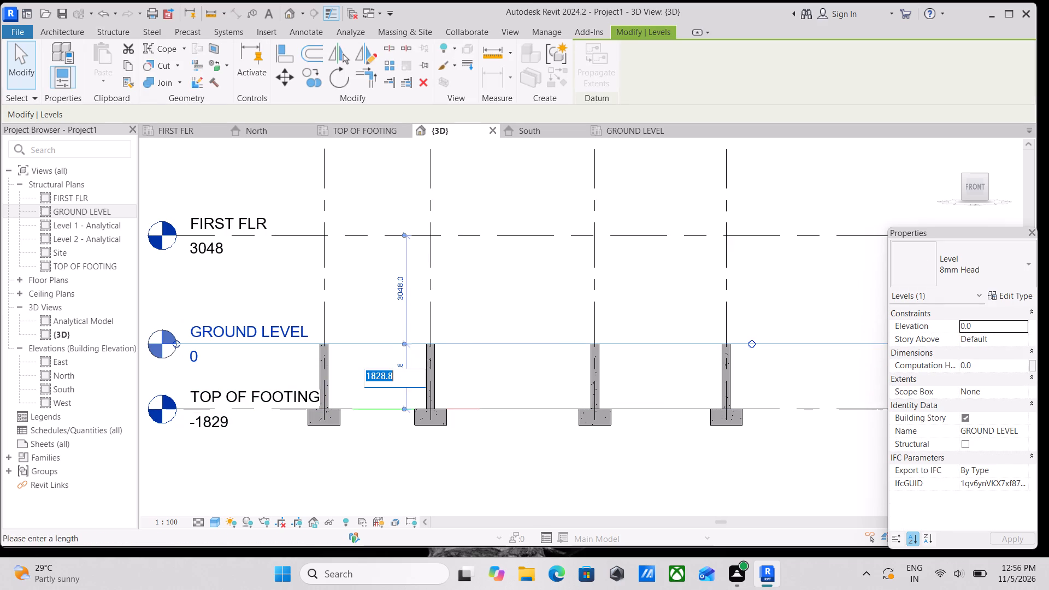
{"action": "type", "text": "6'"}
{"action": "key", "text": "Return"}
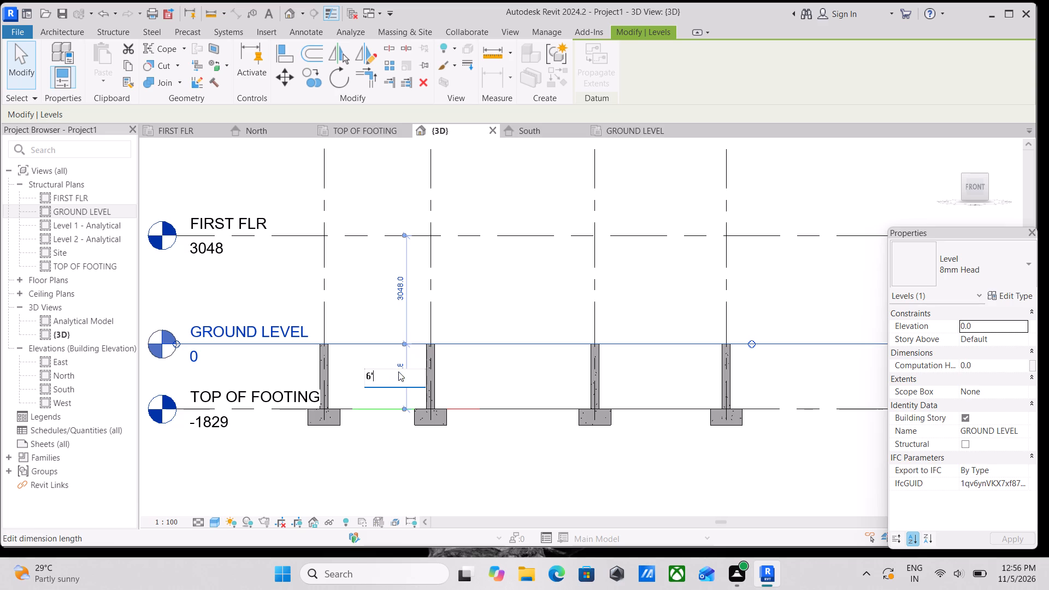
{"action": "scroll", "coordinate": [437, 364], "scroll_direction": "up", "scroll_amount": 1}
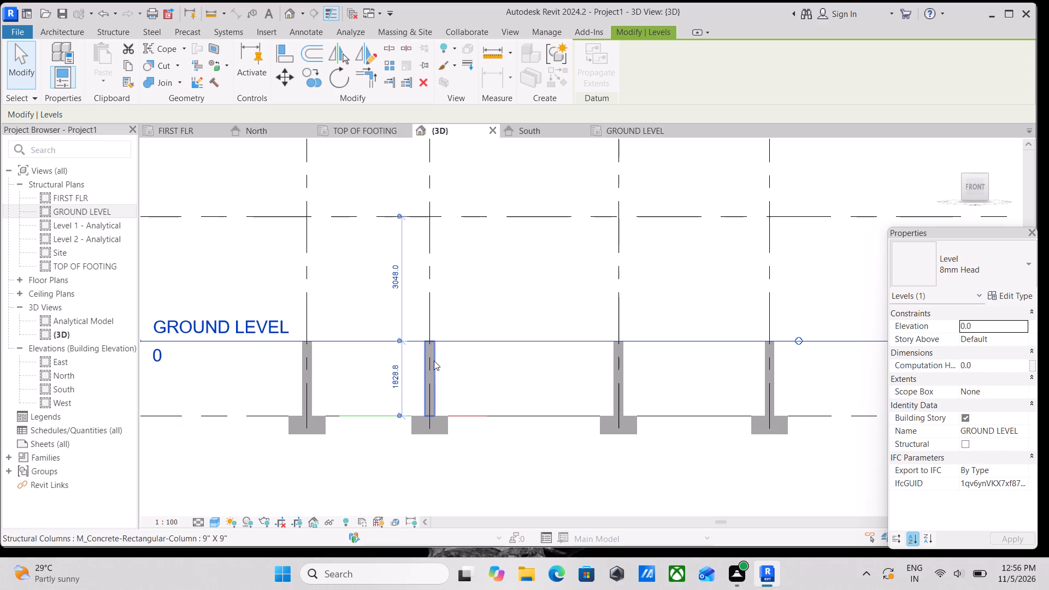
{"action": "left_click", "coordinate": [393, 378]}
{"action": "type", "text": "6'"}
{"action": "key", "text": "Return"}
{"action": "scroll", "coordinate": [471, 387], "scroll_direction": "down", "scroll_amount": 2}
{"action": "key", "text": "Escape"}
{"action": "scroll", "coordinate": [509, 376], "scroll_direction": "down", "scroll_amount": 2}
{"action": "middle_click_drag", "start_coordinate": [509, 378], "coordinate": [510, 418]}
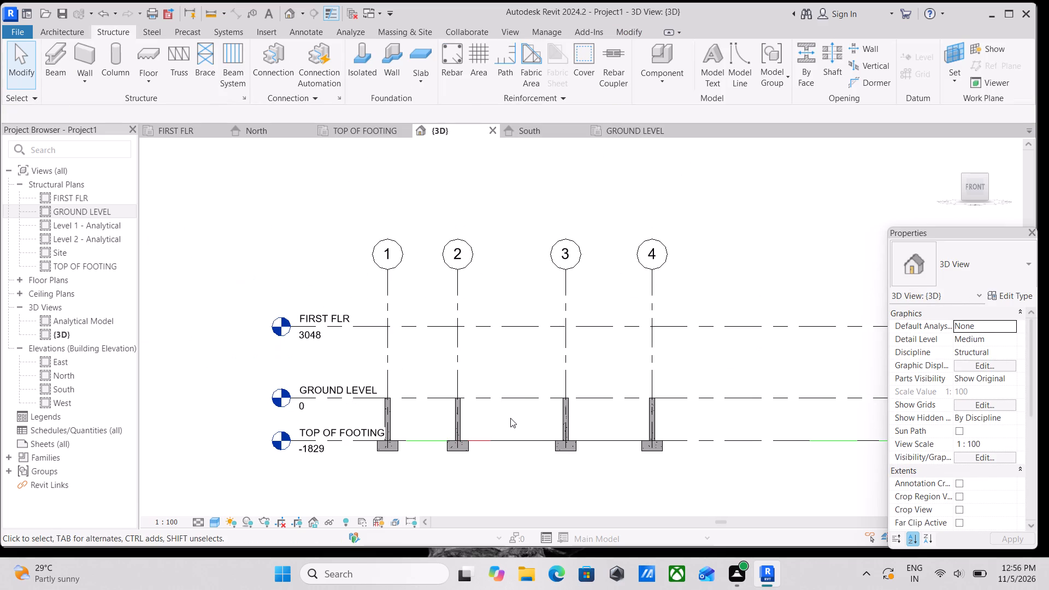
{"action": "middle_click_drag", "start_coordinate": [507, 365], "coordinate": [499, 389]}
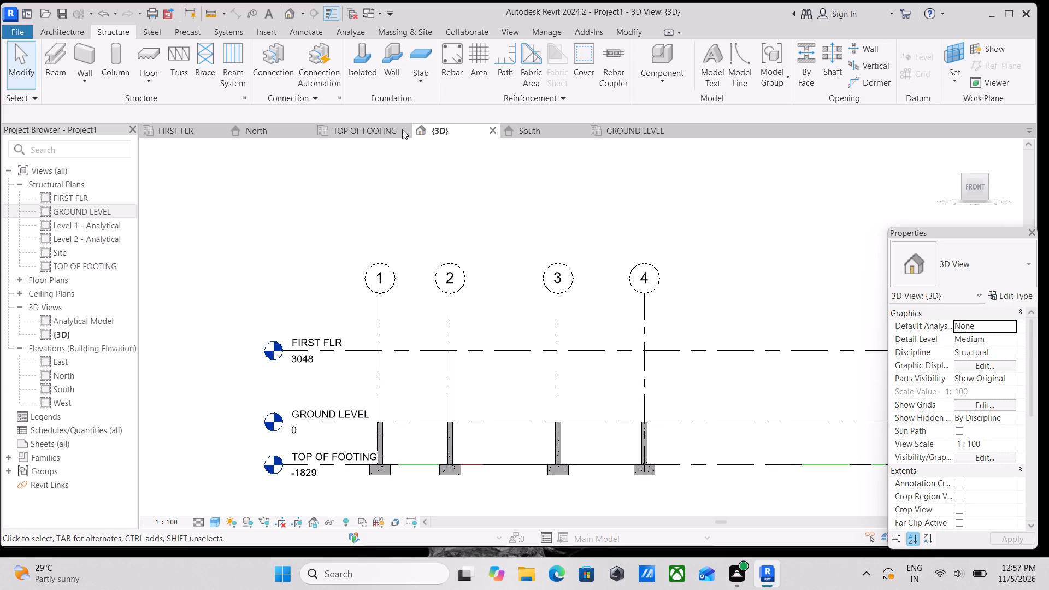
In the TOP OF FOOTING structural plan, start a structural beam with the M_Concrete-Rectangular Beam 300 x 600mm type.
{"action": "left_click", "coordinate": [367, 123]}
{"action": "left_click", "coordinate": [365, 128]}
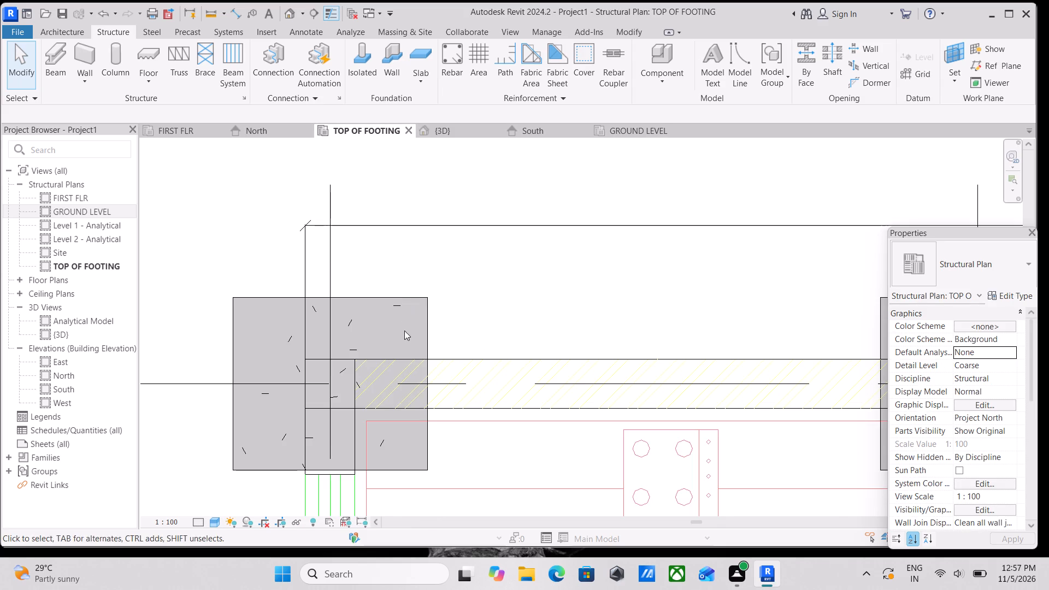
{"action": "scroll", "coordinate": [408, 310], "scroll_direction": "down", "scroll_amount": 8}
{"action": "scroll", "coordinate": [419, 306], "scroll_direction": "up", "scroll_amount": 1}
{"action": "middle_click_drag", "start_coordinate": [419, 306], "coordinate": [384, 282]}
{"action": "scroll", "coordinate": [363, 342], "scroll_direction": "up", "scroll_amount": 2}
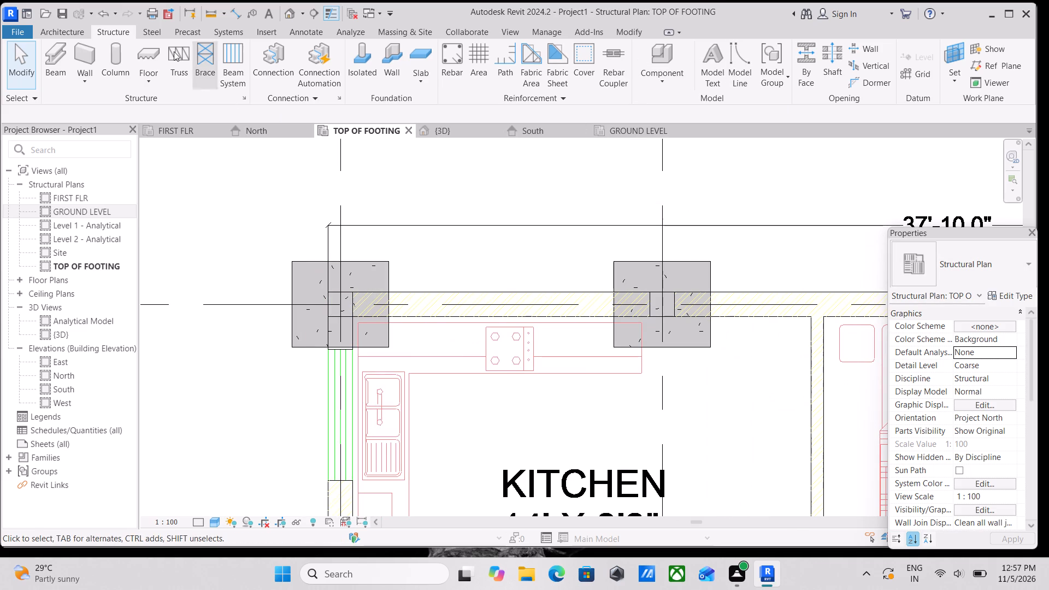
{"action": "left_click", "coordinate": [72, 29]}
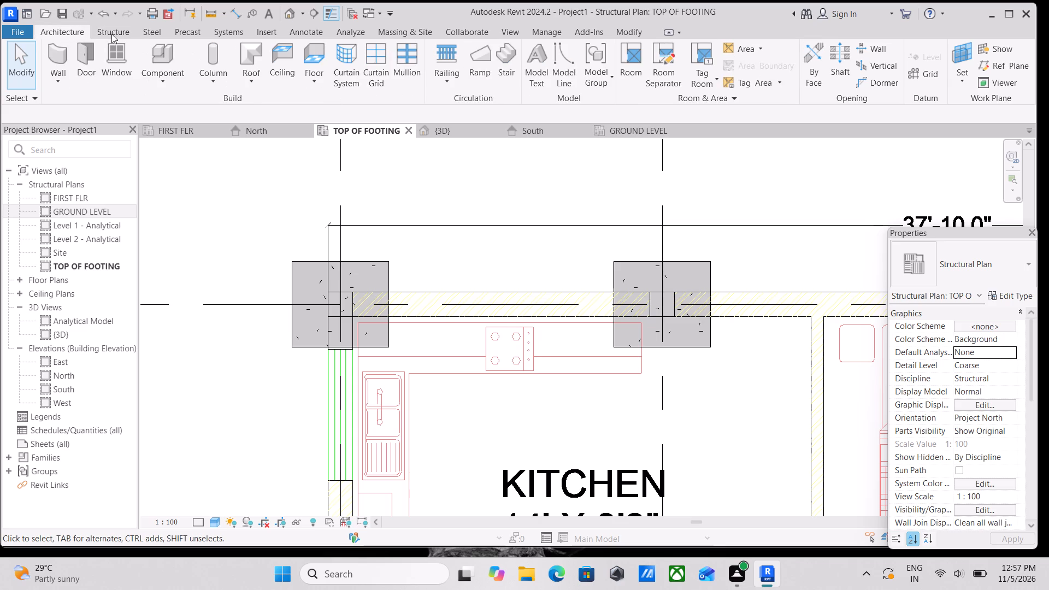
{"action": "left_click", "coordinate": [110, 27]}
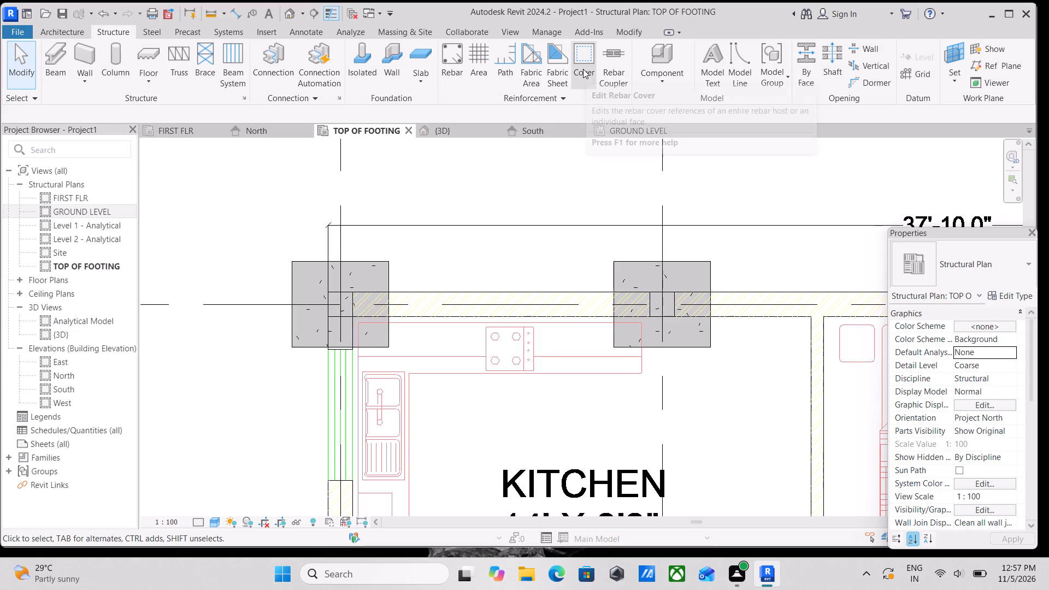
{"action": "left_click", "coordinate": [54, 67]}
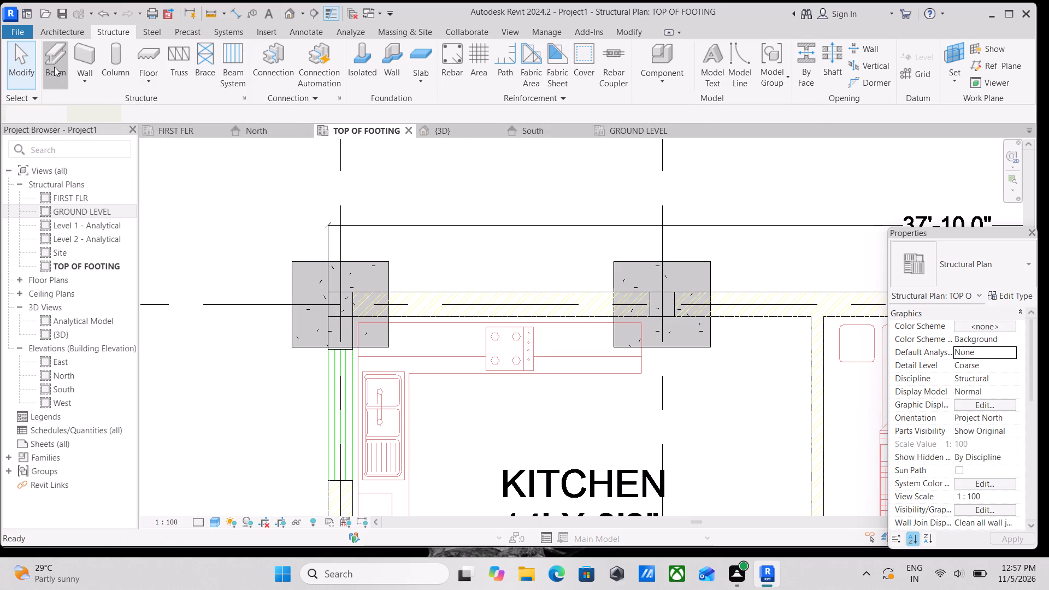
{"action": "left_click", "coordinate": [985, 267]}
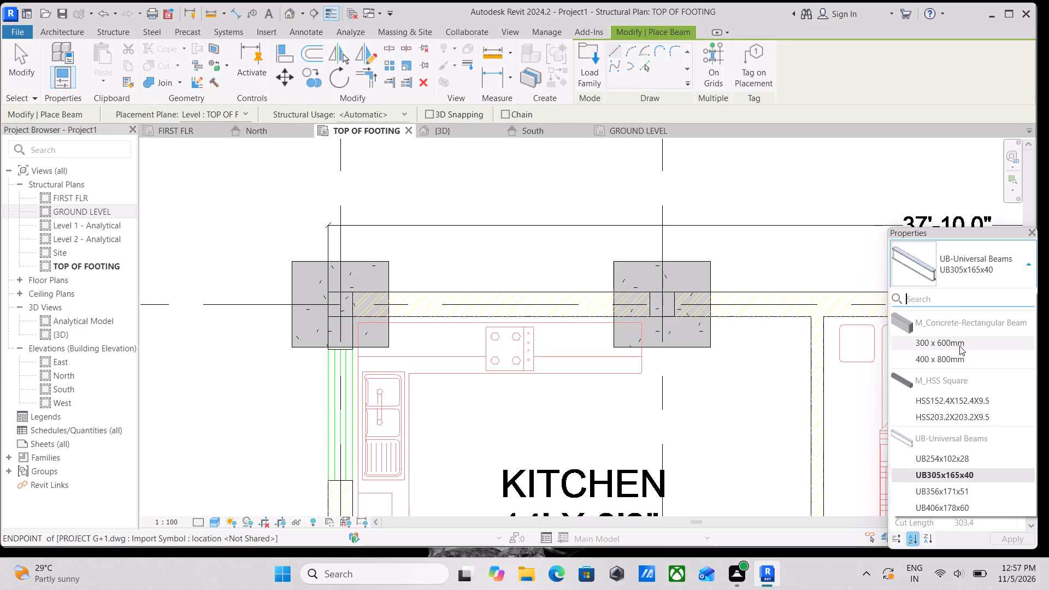
{"action": "left_click", "coordinate": [958, 340]}
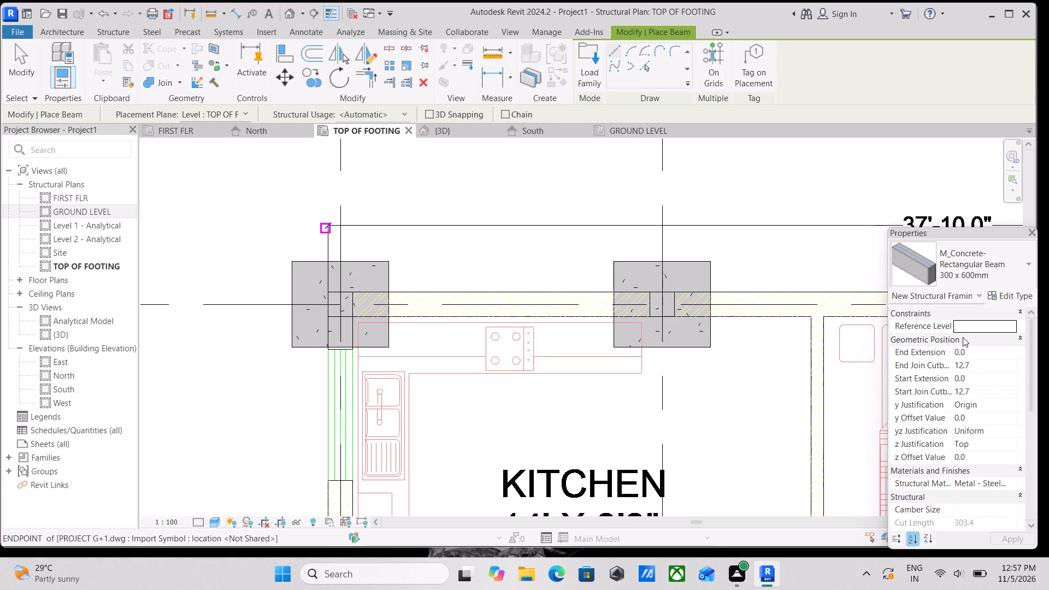
Duplicate the 300 x 600mm concrete beam type under the name BEAM 500MM X 500MM.
{"action": "left_click", "coordinate": [1028, 296]}
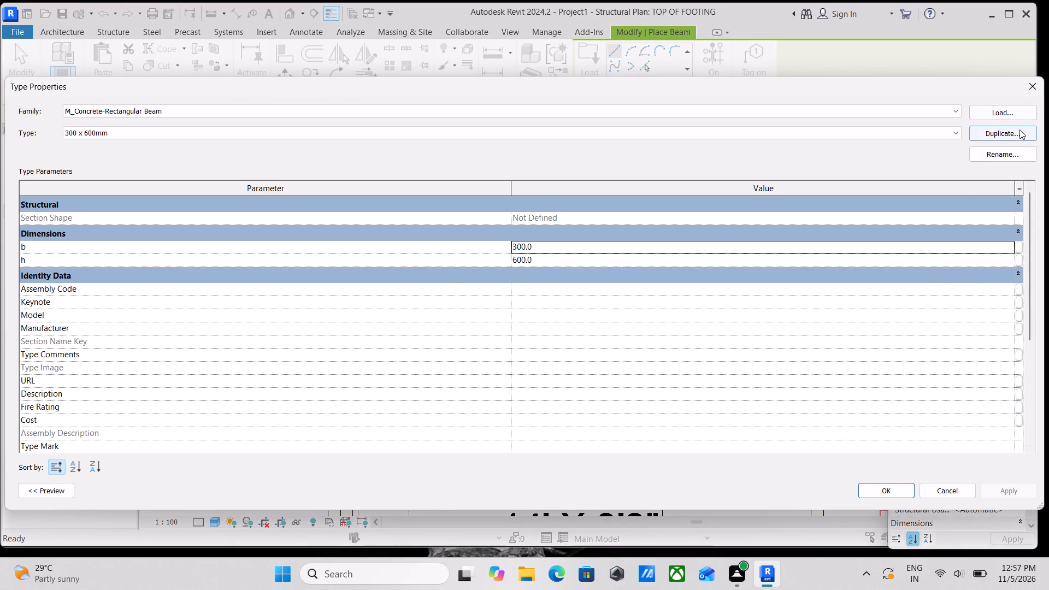
{"action": "left_click", "coordinate": [1017, 132]}
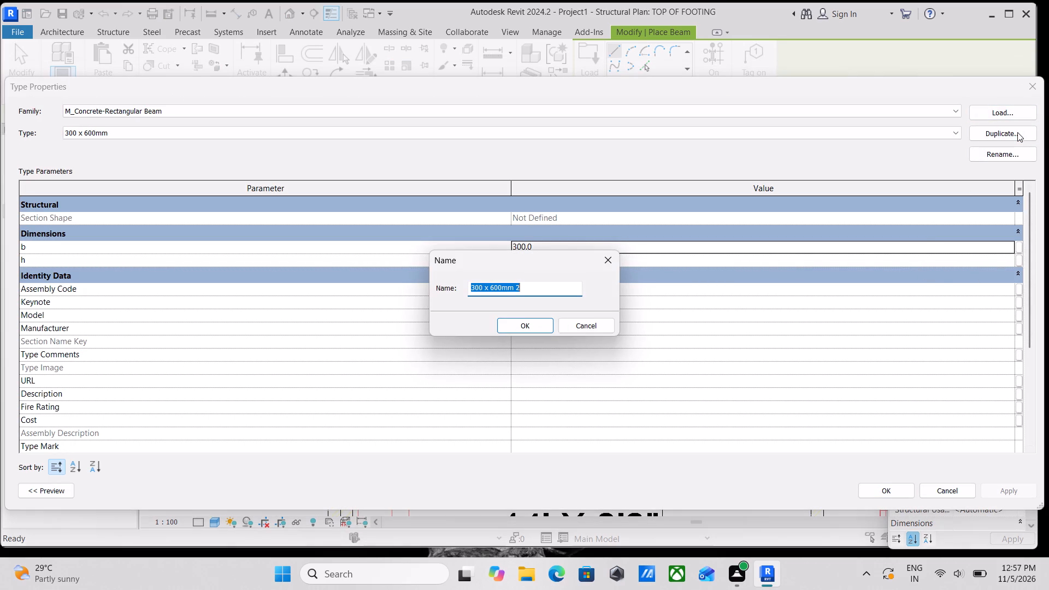
{"action": "type", "text": "BEAMM"}
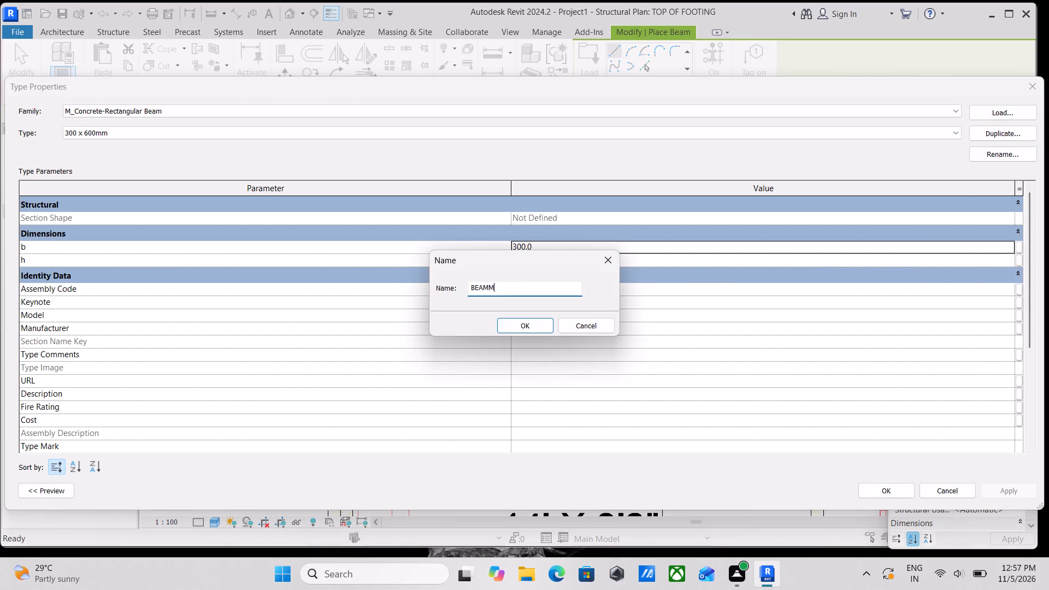
{"action": "key", "text": "space"}
{"action": "key", "text": "BackSpace"}
{"action": "key", "text": "BackSpace"}
{"action": "key", "text": "space"}
{"action": "type", "text": "500"}
{"action": "type", "text": "M"}
{"action": "key", "text": "space"}
{"action": "key", "text": "BackSpace"}
{"action": "type", "text": "M"}
{"action": "key", "text": "space"}
{"action": "type", "text": "VS"}
{"action": "key", "text": "space"}
{"action": "key", "text": "BackSpace"}
{"action": "key", "text": "BackSpace"}
{"action": "key", "text": "BackSpace"}
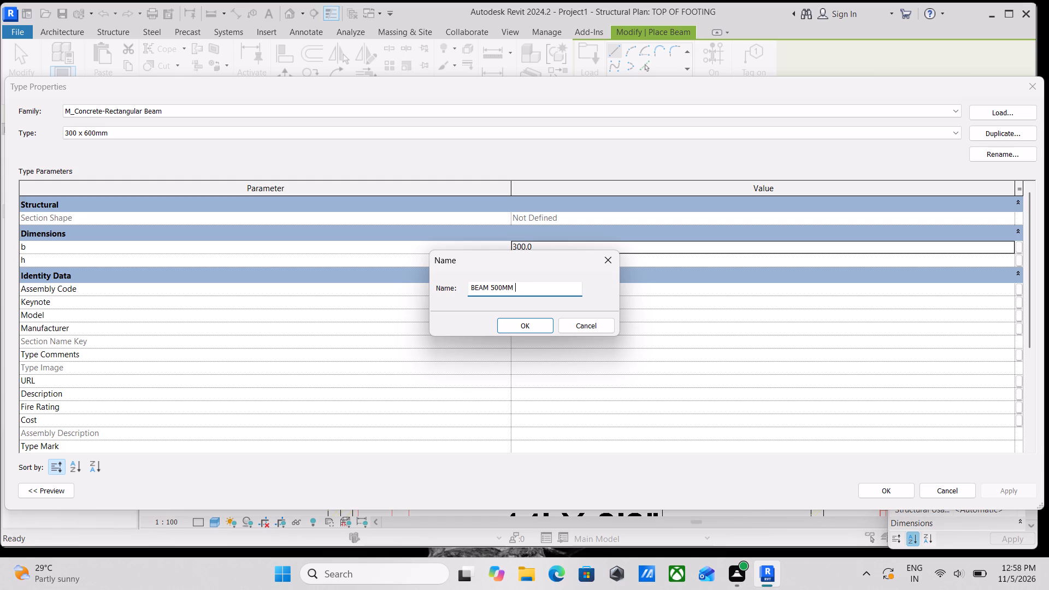
{"action": "type", "text": "X"}
{"action": "key", "text": "space"}
{"action": "type", "text": "600"}
{"action": "type", "text": "MM"}
{"action": "key", "text": "BackSpace"}
{"action": "key", "text": "BackSpace"}
{"action": "key", "text": "BackSpace"}
{"action": "key", "text": "BackSpace"}
{"action": "key", "text": "BackSpace"}
{"action": "type", "text": "50"}
{"action": "key", "text": "0"}
{"action": "type", "text": "MM"}
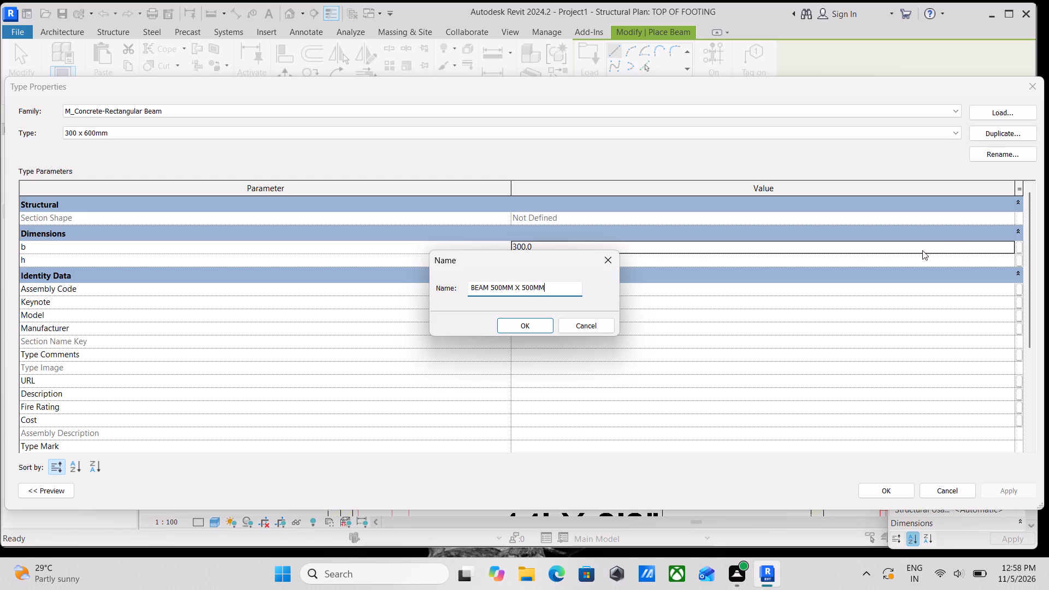
{"action": "left_click", "coordinate": [524, 324]}
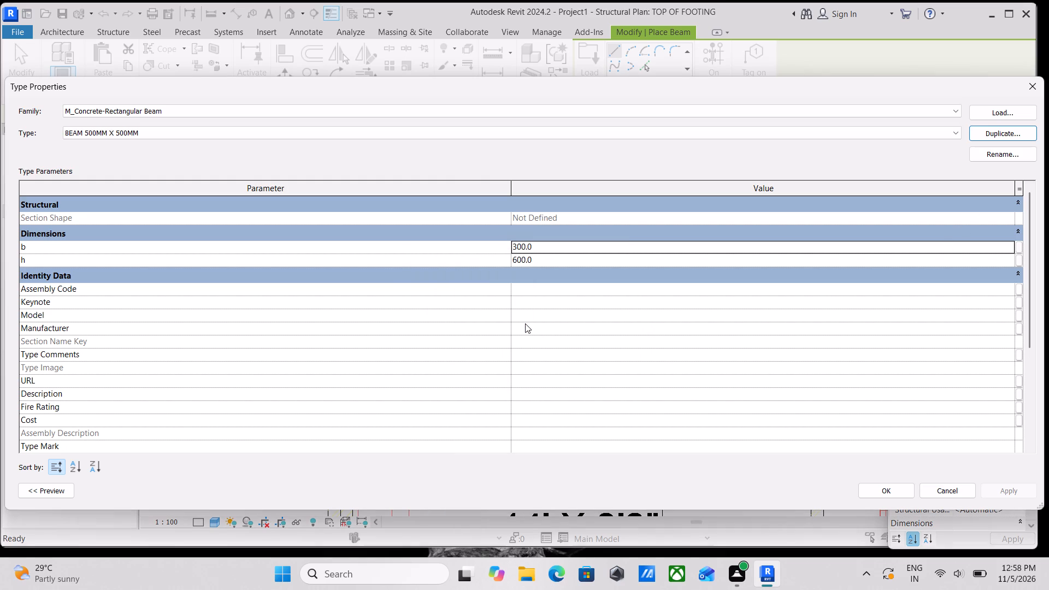
Set the new beam type's width b to 9" and depth h to 500 mm, and apply the type properties.
{"action": "left_click", "coordinate": [570, 246]}
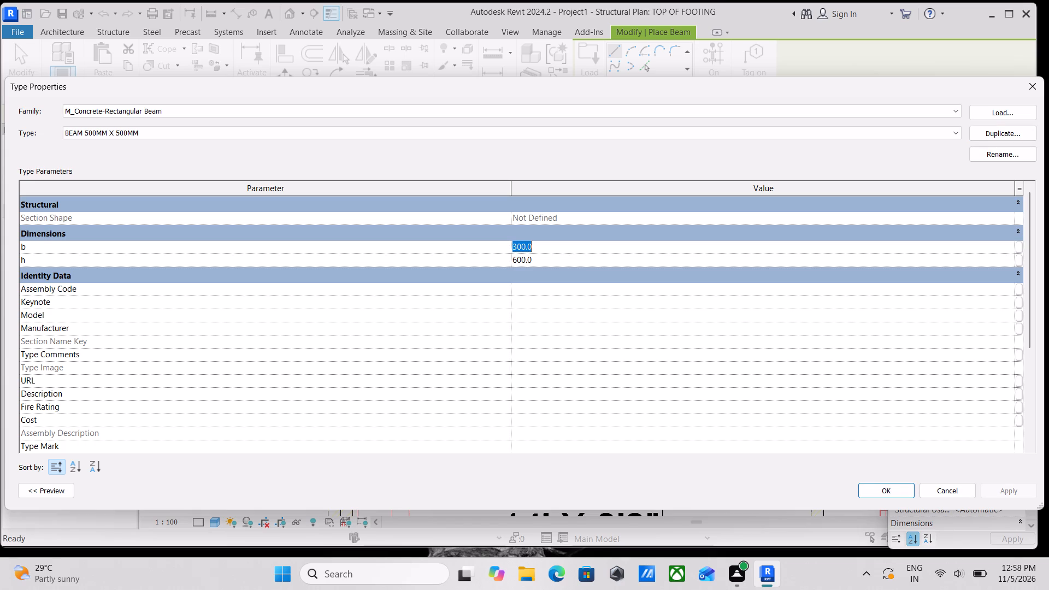
{"action": "type", "text": "500"}
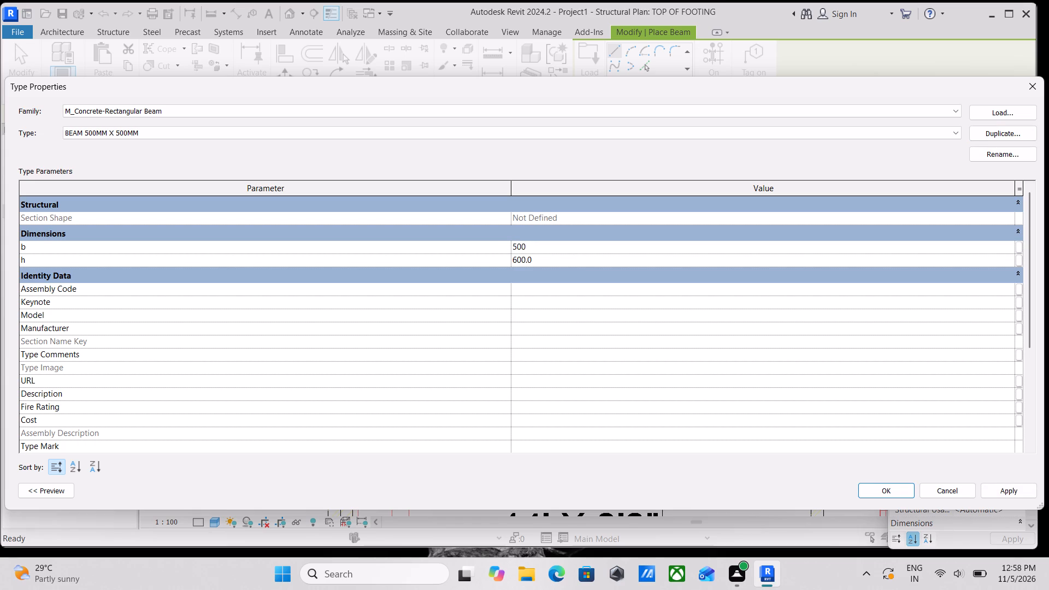
{"action": "key", "text": "BackSpace"}
{"action": "key", "text": "BackSpace"}
{"action": "key", "text": "BackSpace"}
{"action": "key", "text": "9"}
{"action": "key", "text": "shift+quotedbl"}
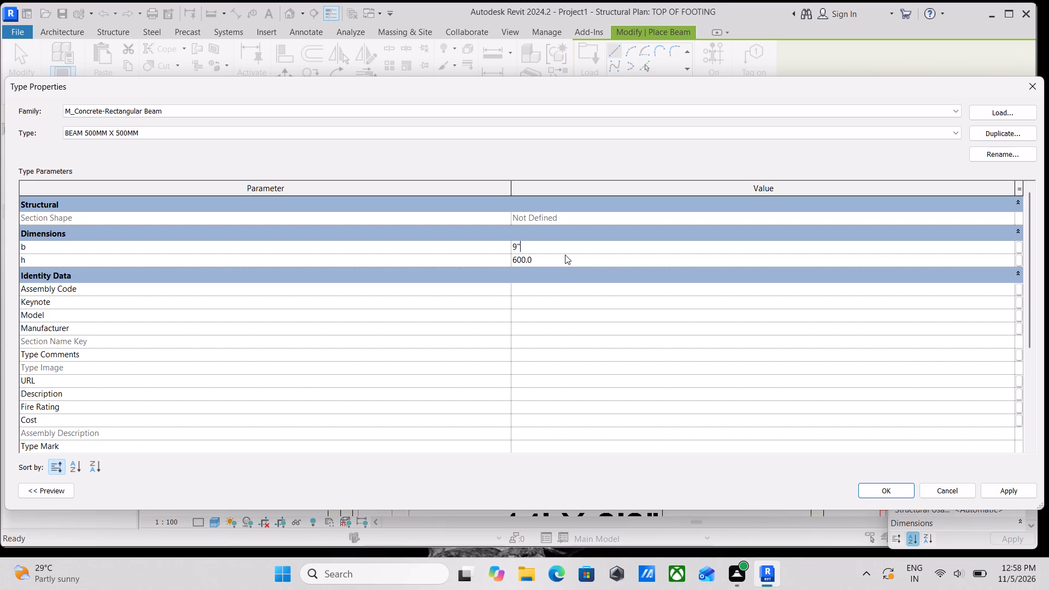
{"action": "left_click", "coordinate": [565, 258]}
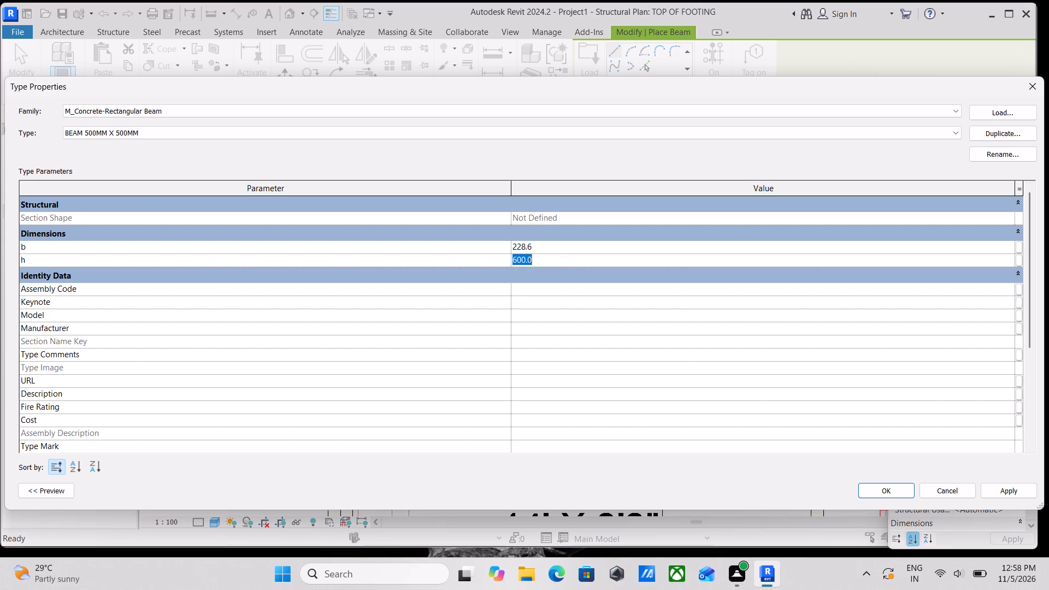
{"action": "type", "text": "500"}
{"action": "type", "text": "MM"}
{"action": "key", "text": "Return"}
{"action": "left_click", "coordinate": [1021, 486]}
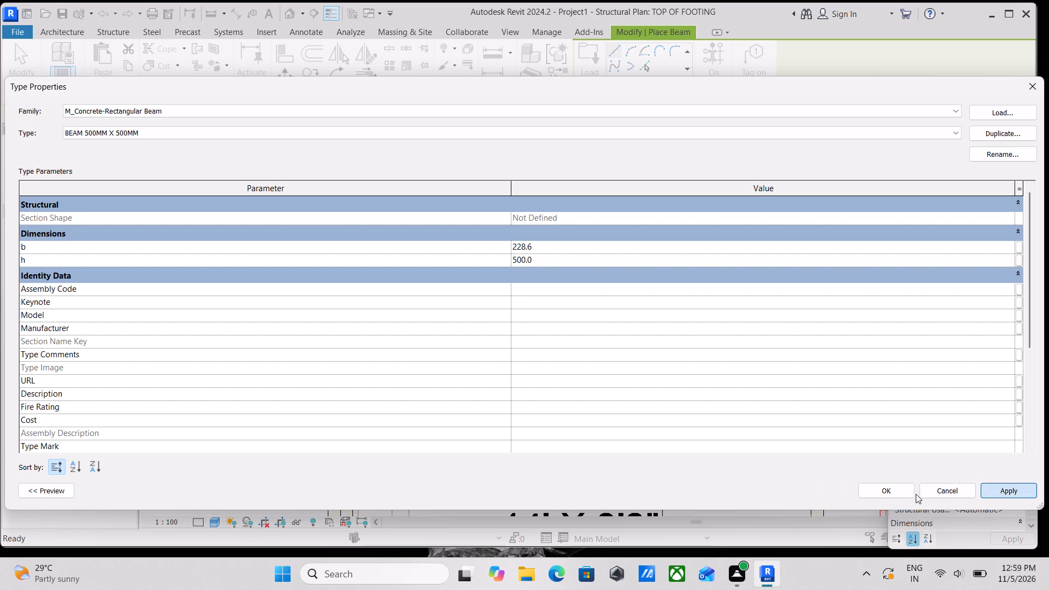
{"action": "left_click", "coordinate": [899, 491]}
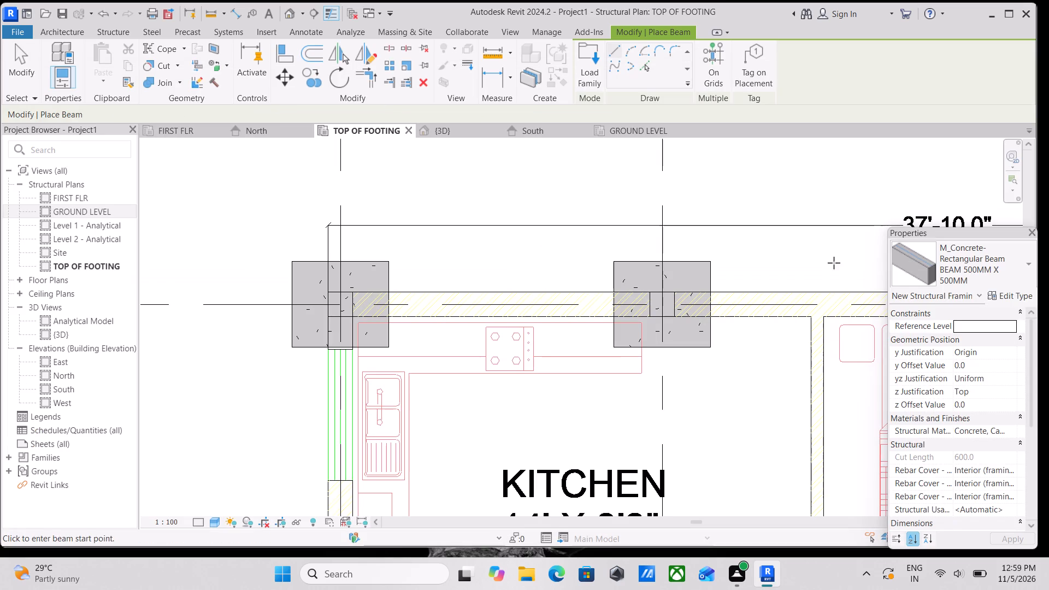
Draw a beam about 2769 mm long between the facing sides of the two columns along the wall above the KITCHEN.
{"action": "scroll", "coordinate": [345, 280], "scroll_direction": "up", "scroll_amount": 5}
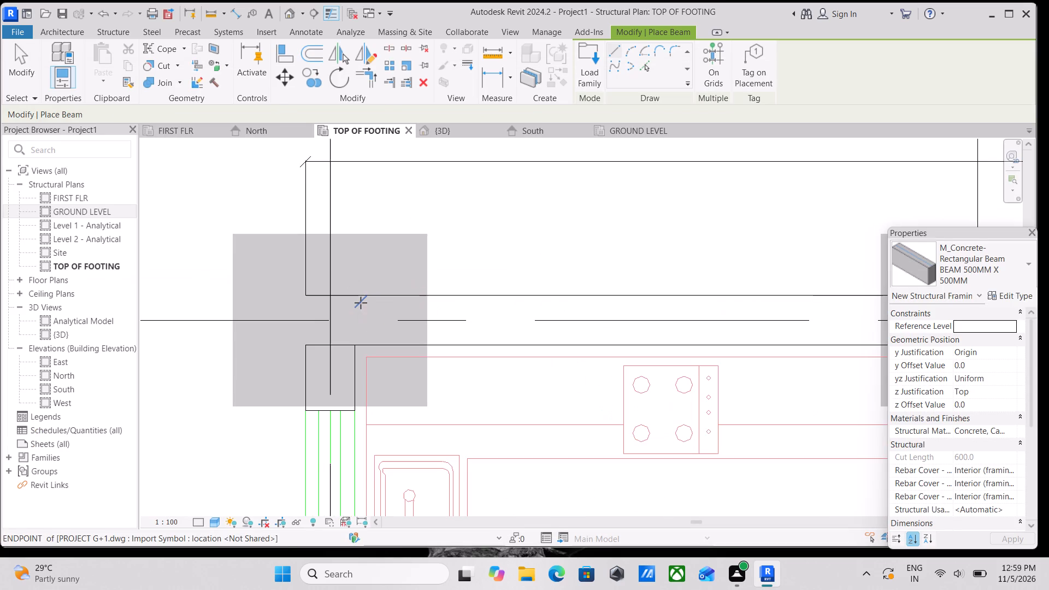
{"action": "left_click", "coordinate": [352, 321]}
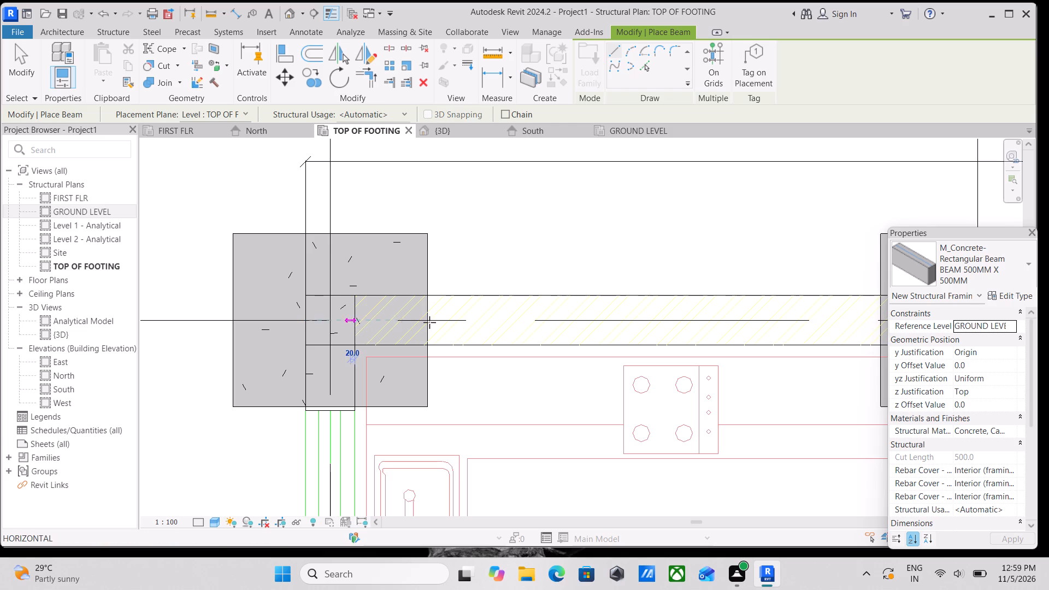
{"action": "middle_click_drag", "start_coordinate": [523, 325], "coordinate": [466, 334]}
{"action": "middle_click_drag", "start_coordinate": [628, 332], "coordinate": [627, 332]}
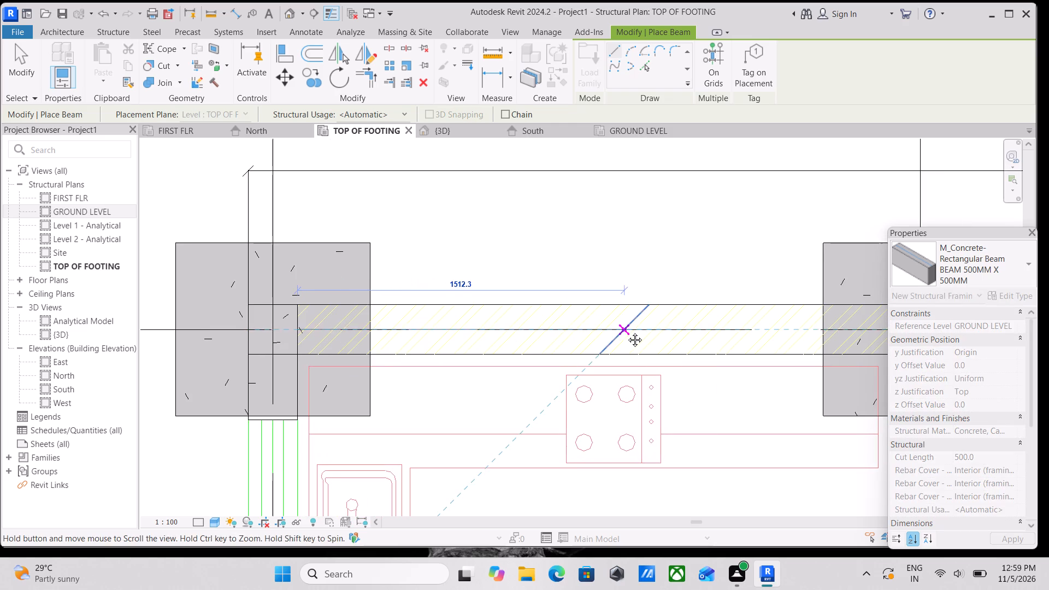
{"action": "middle_click_drag", "start_coordinate": [627, 332], "coordinate": [506, 346]}
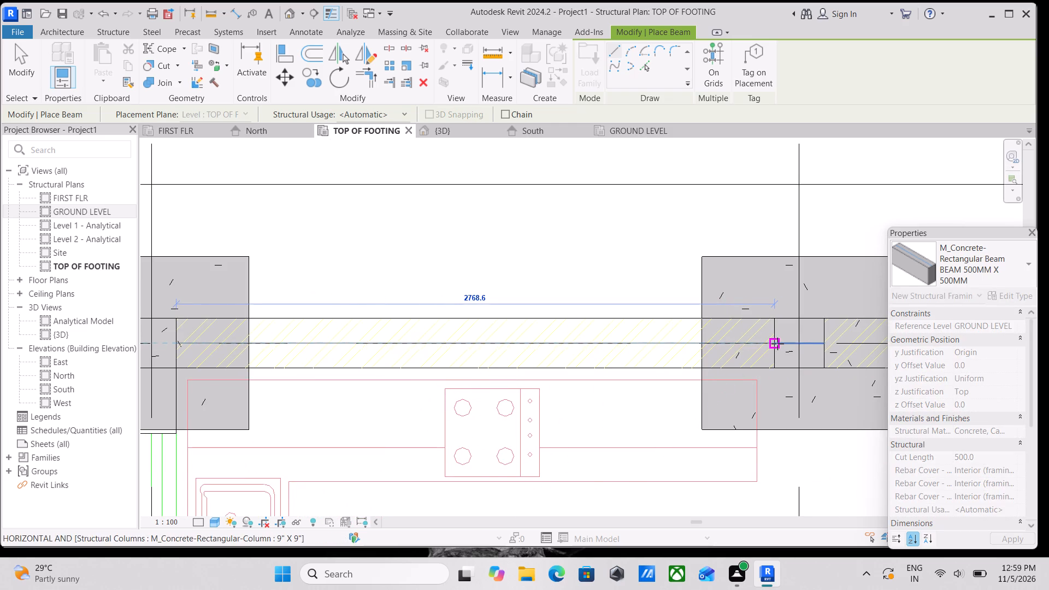
{"action": "left_click", "coordinate": [776, 344]}
Draw the next beam, about 4384 mm long, along the same wall from the second column's far face to the third column's near face.
{"action": "scroll", "coordinate": [774, 343], "scroll_direction": "down", "scroll_amount": 1}
{"action": "middle_click_drag", "start_coordinate": [773, 343], "coordinate": [558, 328]}
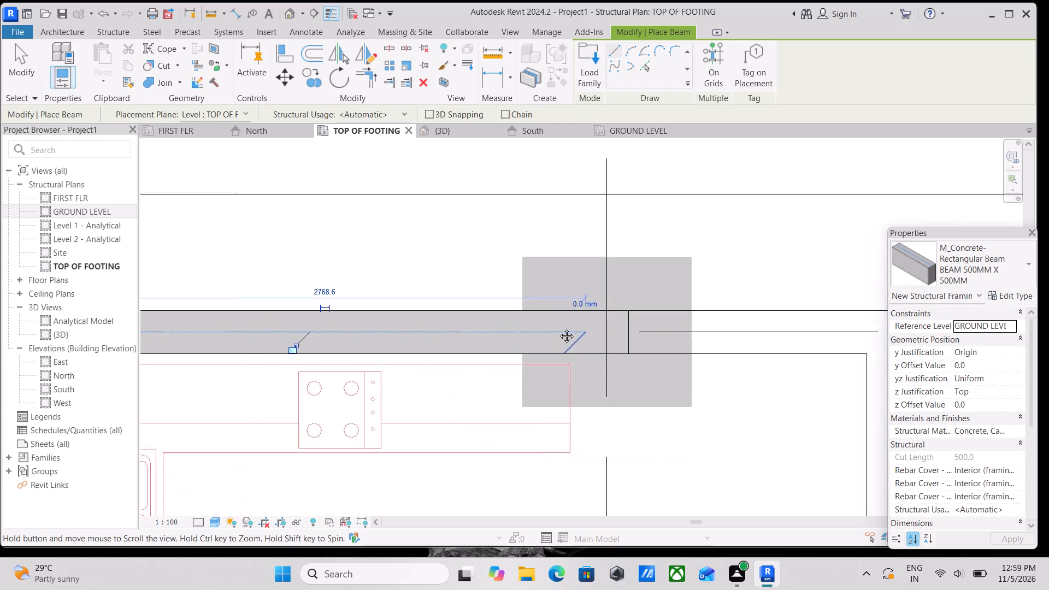
{"action": "middle_click_drag", "start_coordinate": [558, 328], "coordinate": [548, 328]}
{"action": "middle_click_drag", "start_coordinate": [706, 339], "coordinate": [623, 368]}
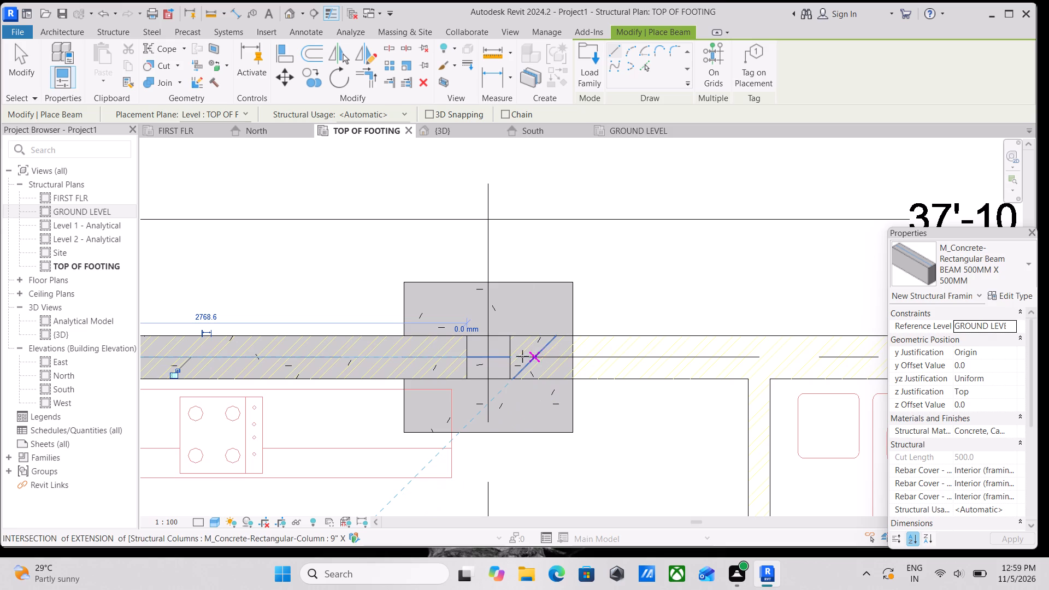
{"action": "left_click", "coordinate": [512, 357]}
{"action": "middle_click_drag", "start_coordinate": [640, 351], "coordinate": [440, 358]}
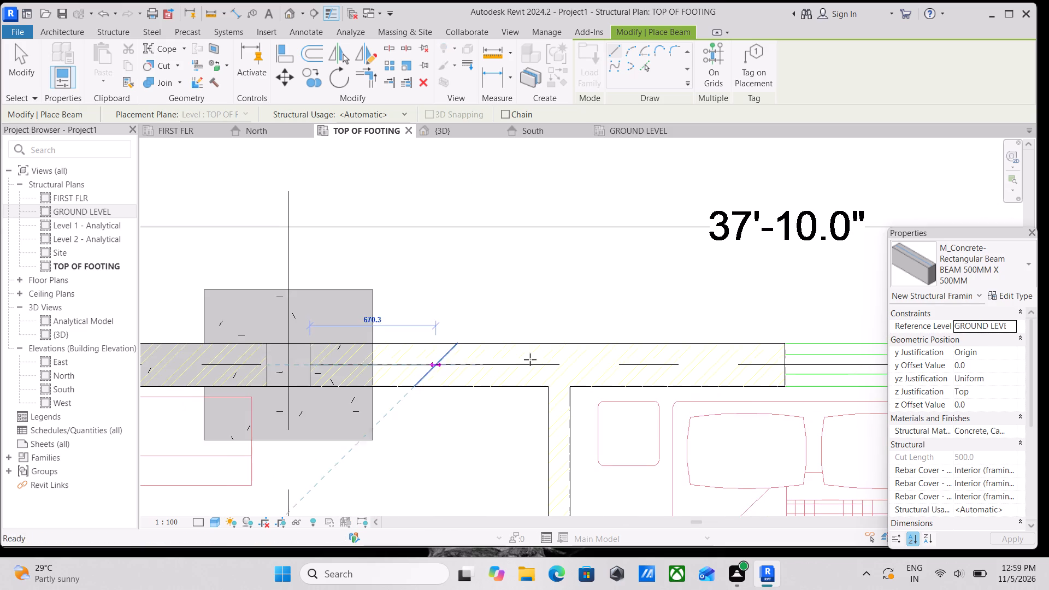
{"action": "middle_click_drag", "start_coordinate": [609, 362], "coordinate": [458, 368]}
{"action": "middle_click_drag", "start_coordinate": [644, 367], "coordinate": [461, 373]}
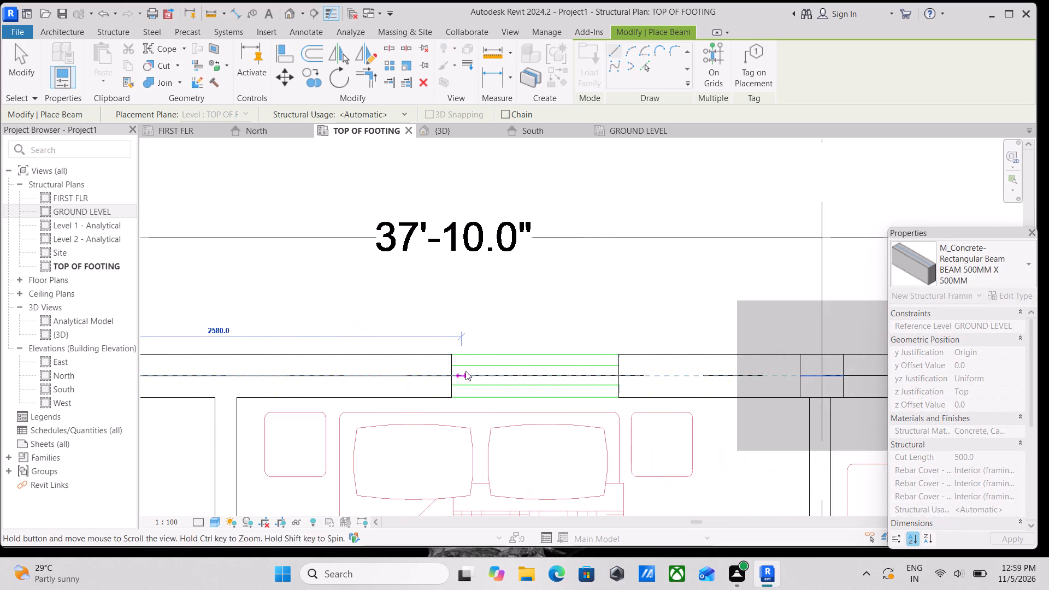
{"action": "middle_click_drag", "start_coordinate": [647, 376], "coordinate": [490, 377]}
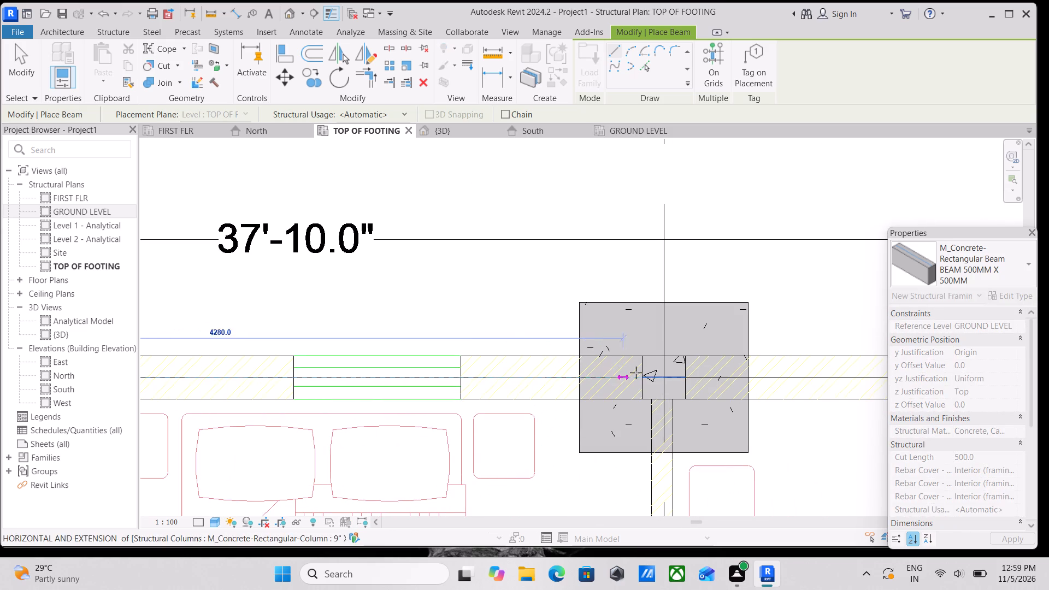
{"action": "left_click", "coordinate": [647, 373]}
{"action": "scroll", "coordinate": [656, 373], "scroll_direction": "down", "scroll_amount": 3}
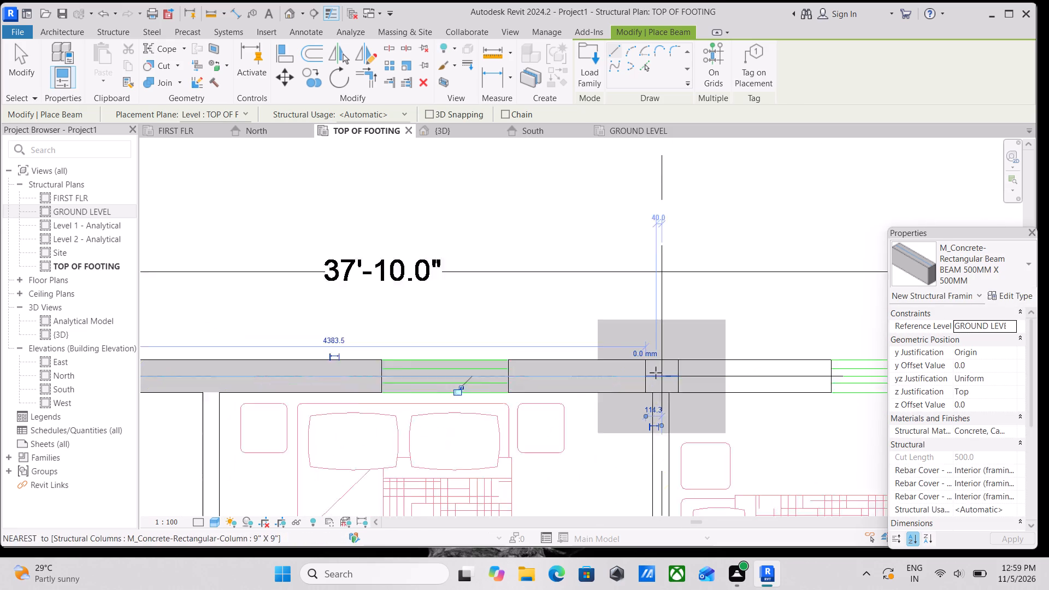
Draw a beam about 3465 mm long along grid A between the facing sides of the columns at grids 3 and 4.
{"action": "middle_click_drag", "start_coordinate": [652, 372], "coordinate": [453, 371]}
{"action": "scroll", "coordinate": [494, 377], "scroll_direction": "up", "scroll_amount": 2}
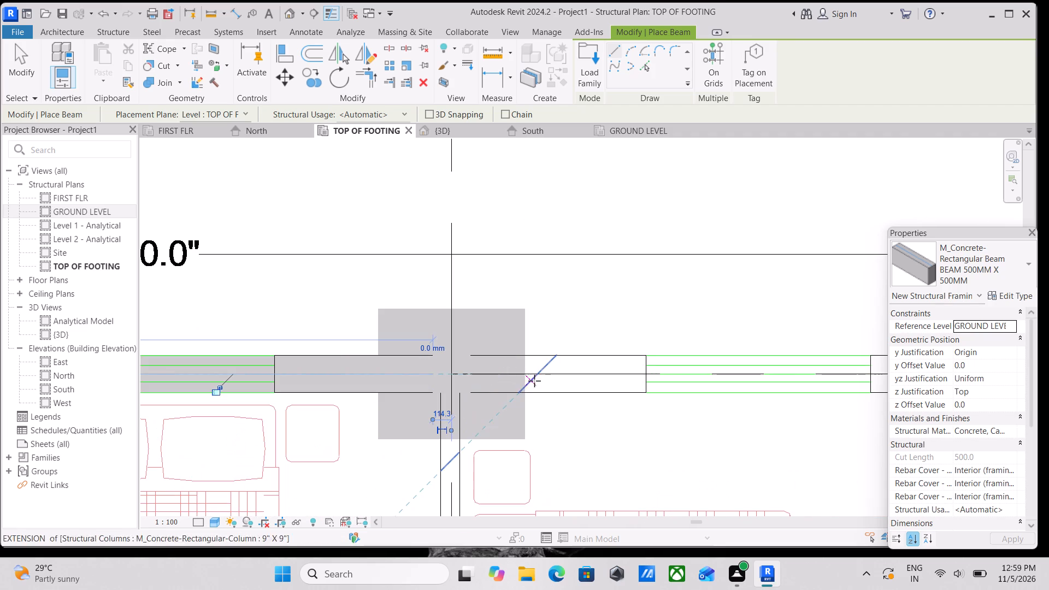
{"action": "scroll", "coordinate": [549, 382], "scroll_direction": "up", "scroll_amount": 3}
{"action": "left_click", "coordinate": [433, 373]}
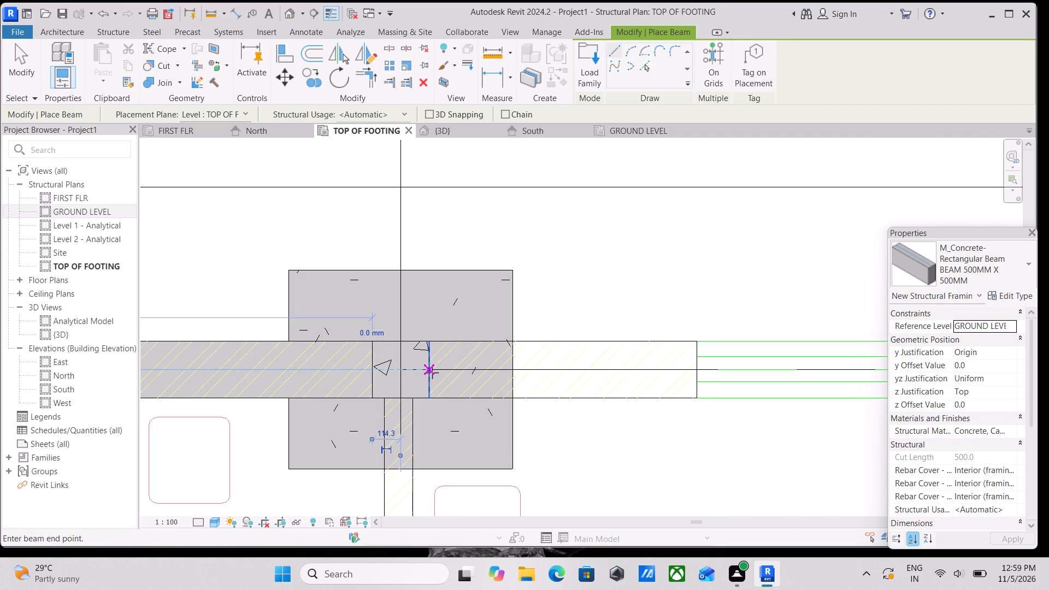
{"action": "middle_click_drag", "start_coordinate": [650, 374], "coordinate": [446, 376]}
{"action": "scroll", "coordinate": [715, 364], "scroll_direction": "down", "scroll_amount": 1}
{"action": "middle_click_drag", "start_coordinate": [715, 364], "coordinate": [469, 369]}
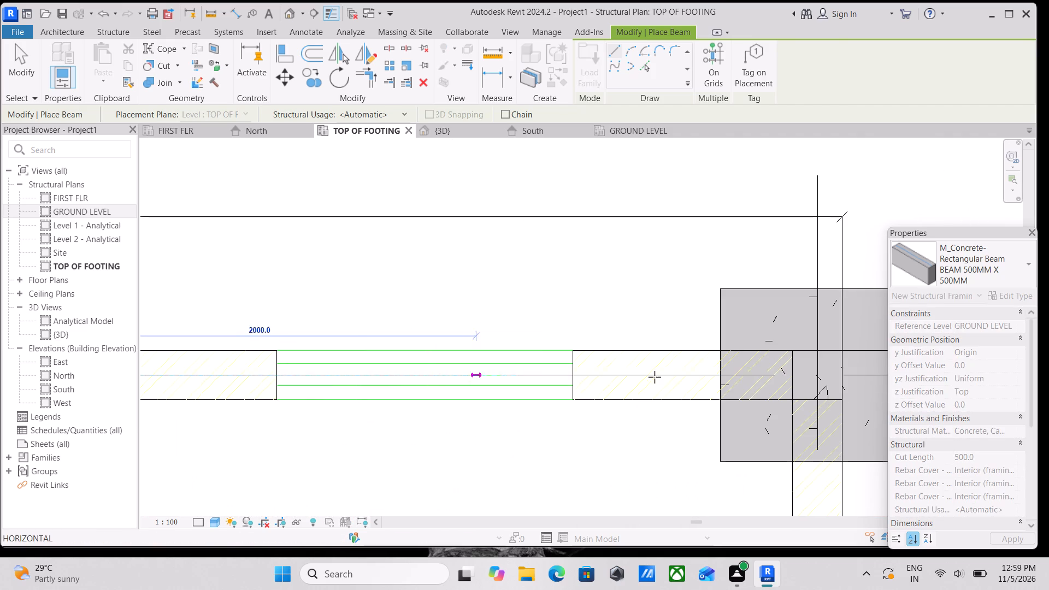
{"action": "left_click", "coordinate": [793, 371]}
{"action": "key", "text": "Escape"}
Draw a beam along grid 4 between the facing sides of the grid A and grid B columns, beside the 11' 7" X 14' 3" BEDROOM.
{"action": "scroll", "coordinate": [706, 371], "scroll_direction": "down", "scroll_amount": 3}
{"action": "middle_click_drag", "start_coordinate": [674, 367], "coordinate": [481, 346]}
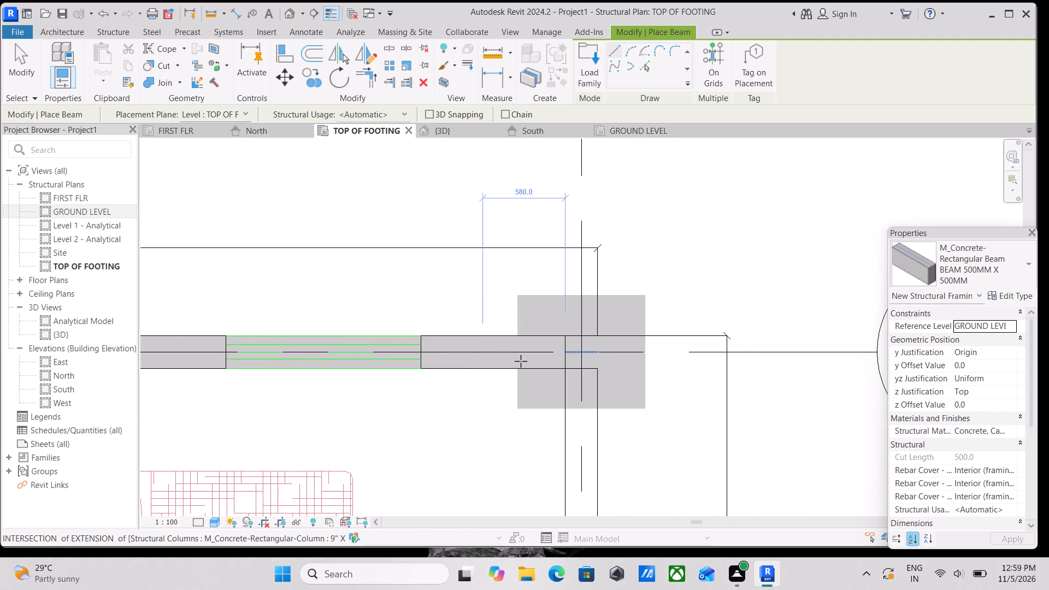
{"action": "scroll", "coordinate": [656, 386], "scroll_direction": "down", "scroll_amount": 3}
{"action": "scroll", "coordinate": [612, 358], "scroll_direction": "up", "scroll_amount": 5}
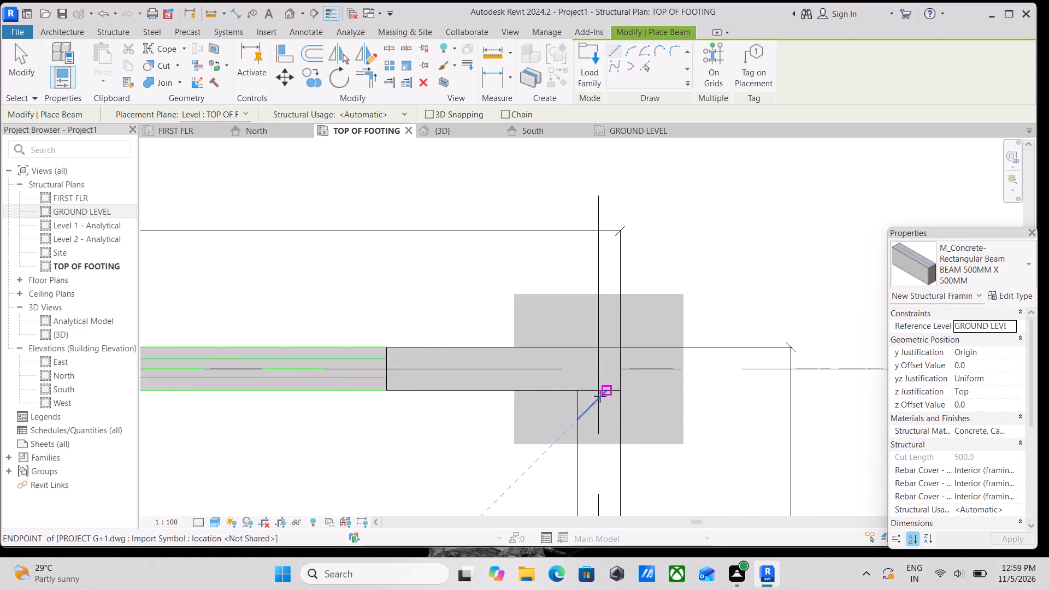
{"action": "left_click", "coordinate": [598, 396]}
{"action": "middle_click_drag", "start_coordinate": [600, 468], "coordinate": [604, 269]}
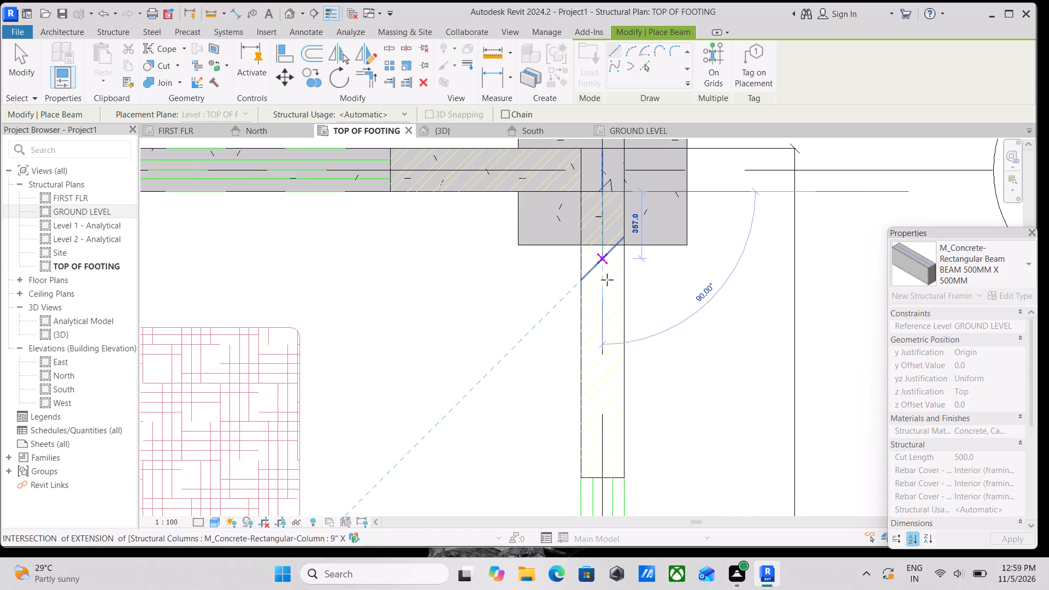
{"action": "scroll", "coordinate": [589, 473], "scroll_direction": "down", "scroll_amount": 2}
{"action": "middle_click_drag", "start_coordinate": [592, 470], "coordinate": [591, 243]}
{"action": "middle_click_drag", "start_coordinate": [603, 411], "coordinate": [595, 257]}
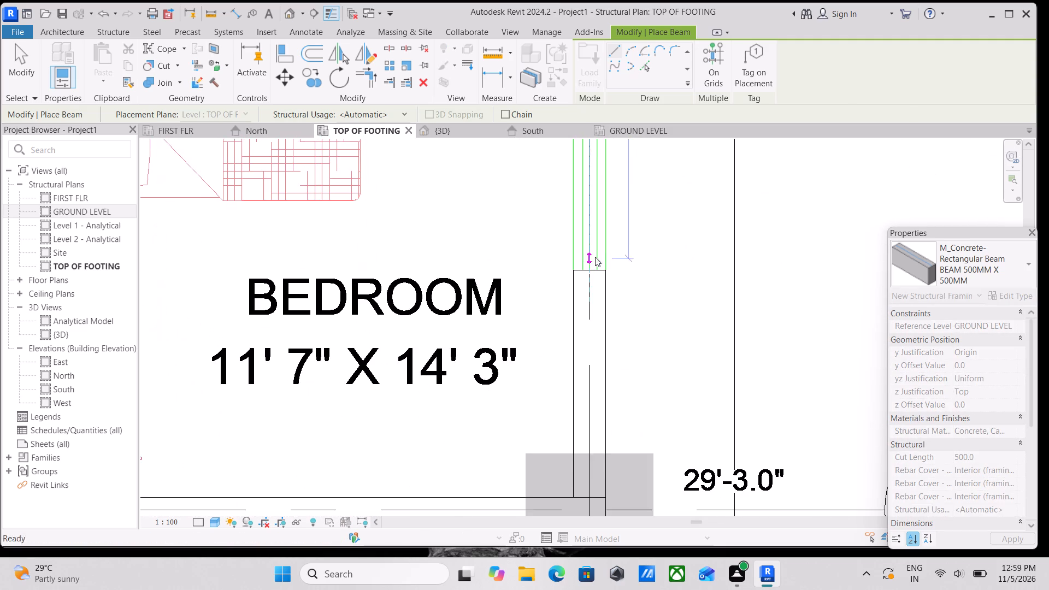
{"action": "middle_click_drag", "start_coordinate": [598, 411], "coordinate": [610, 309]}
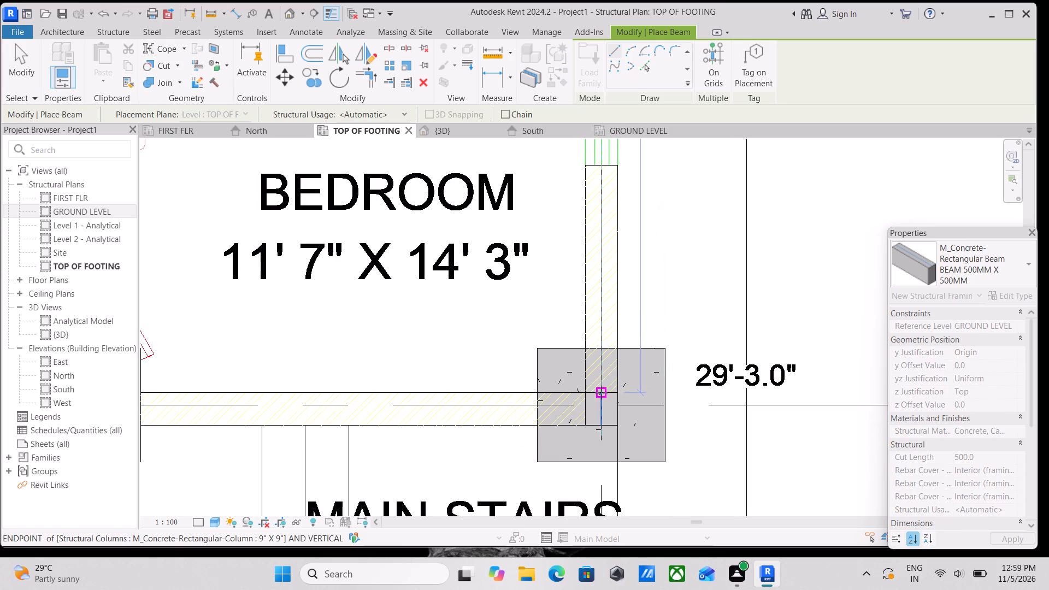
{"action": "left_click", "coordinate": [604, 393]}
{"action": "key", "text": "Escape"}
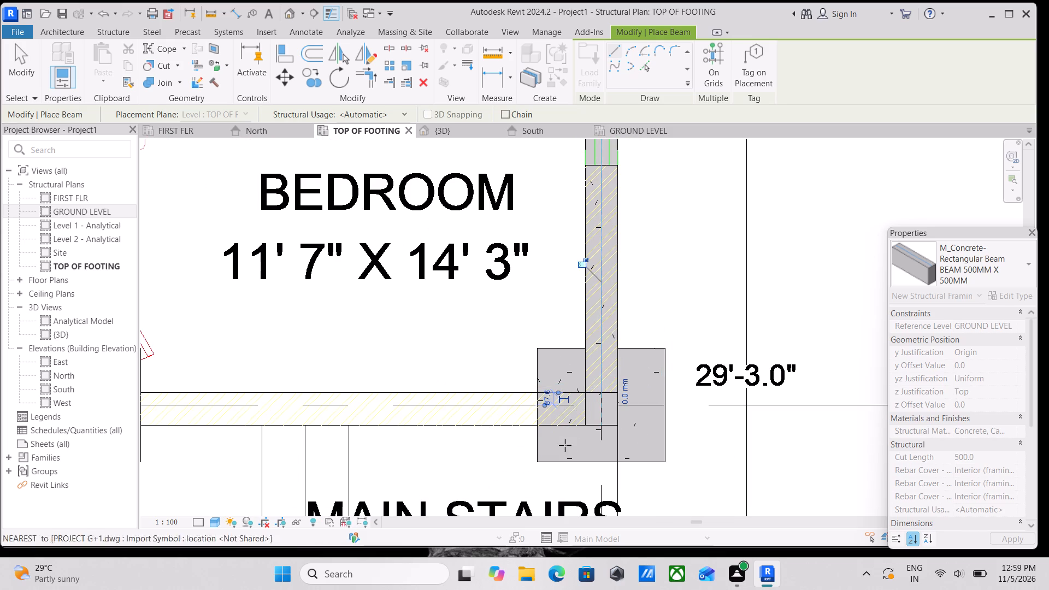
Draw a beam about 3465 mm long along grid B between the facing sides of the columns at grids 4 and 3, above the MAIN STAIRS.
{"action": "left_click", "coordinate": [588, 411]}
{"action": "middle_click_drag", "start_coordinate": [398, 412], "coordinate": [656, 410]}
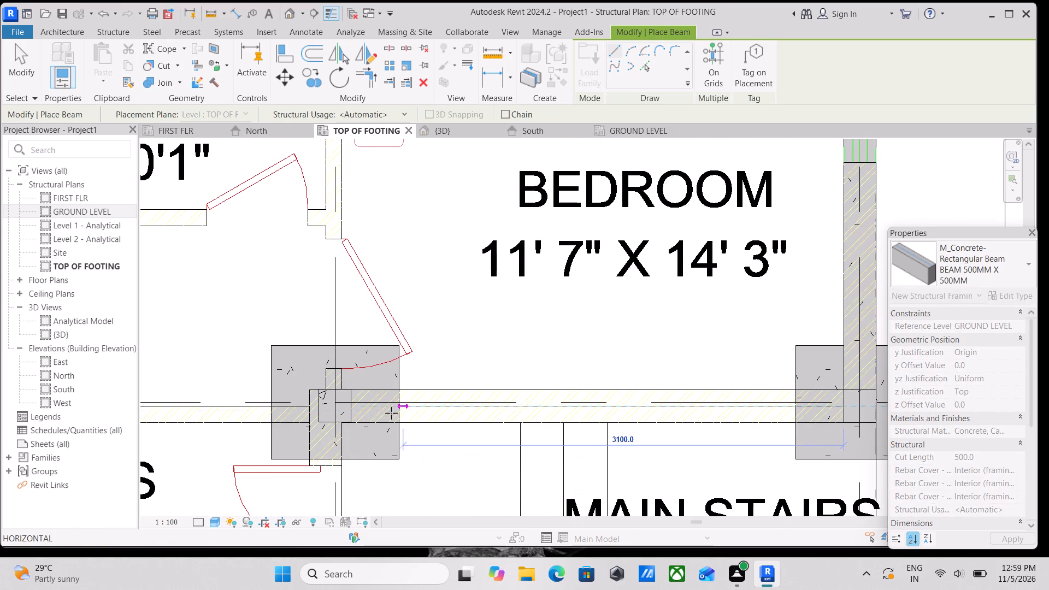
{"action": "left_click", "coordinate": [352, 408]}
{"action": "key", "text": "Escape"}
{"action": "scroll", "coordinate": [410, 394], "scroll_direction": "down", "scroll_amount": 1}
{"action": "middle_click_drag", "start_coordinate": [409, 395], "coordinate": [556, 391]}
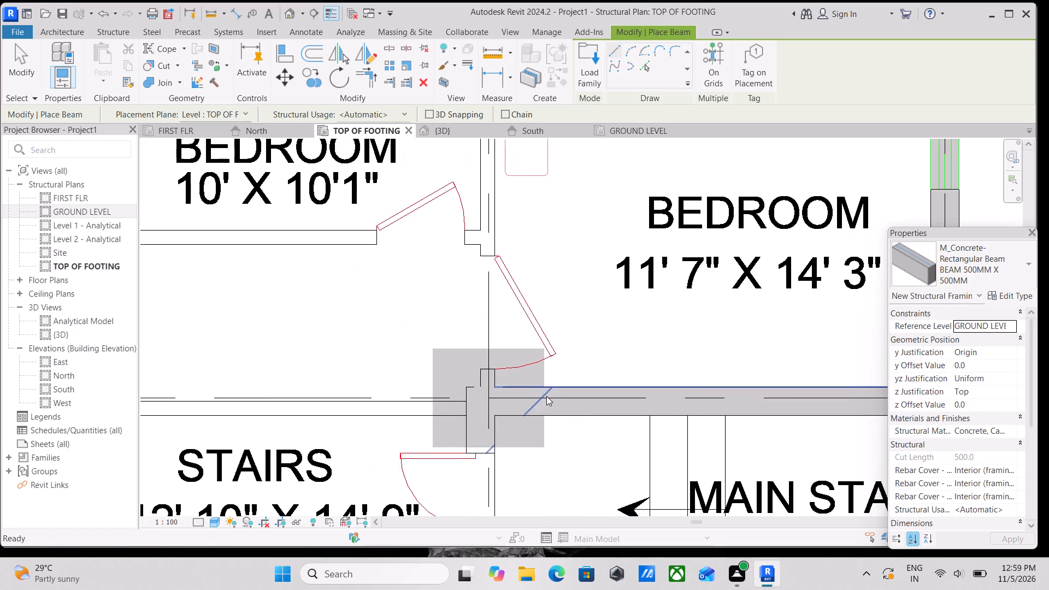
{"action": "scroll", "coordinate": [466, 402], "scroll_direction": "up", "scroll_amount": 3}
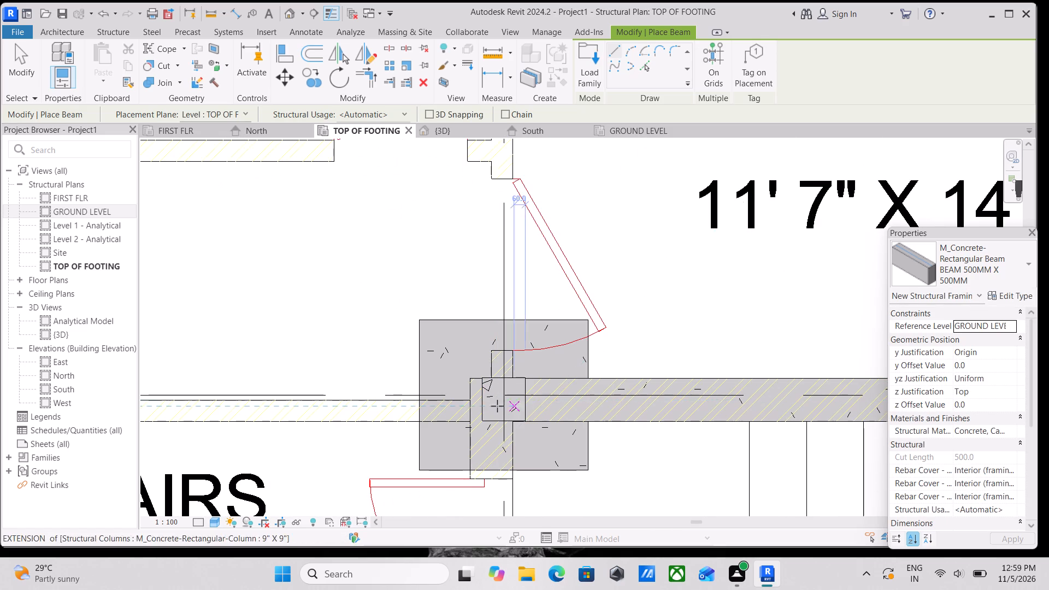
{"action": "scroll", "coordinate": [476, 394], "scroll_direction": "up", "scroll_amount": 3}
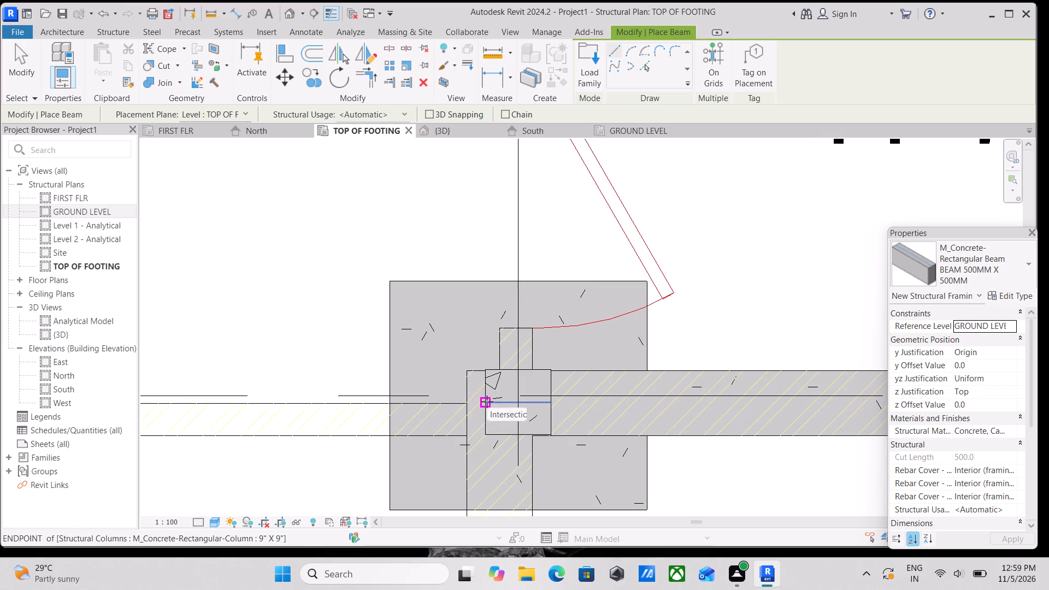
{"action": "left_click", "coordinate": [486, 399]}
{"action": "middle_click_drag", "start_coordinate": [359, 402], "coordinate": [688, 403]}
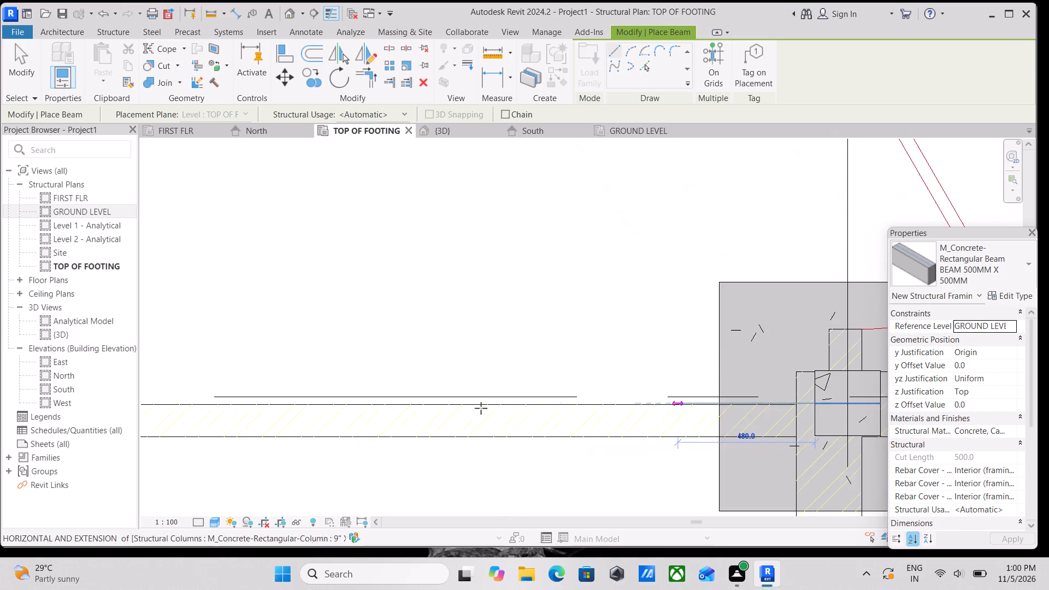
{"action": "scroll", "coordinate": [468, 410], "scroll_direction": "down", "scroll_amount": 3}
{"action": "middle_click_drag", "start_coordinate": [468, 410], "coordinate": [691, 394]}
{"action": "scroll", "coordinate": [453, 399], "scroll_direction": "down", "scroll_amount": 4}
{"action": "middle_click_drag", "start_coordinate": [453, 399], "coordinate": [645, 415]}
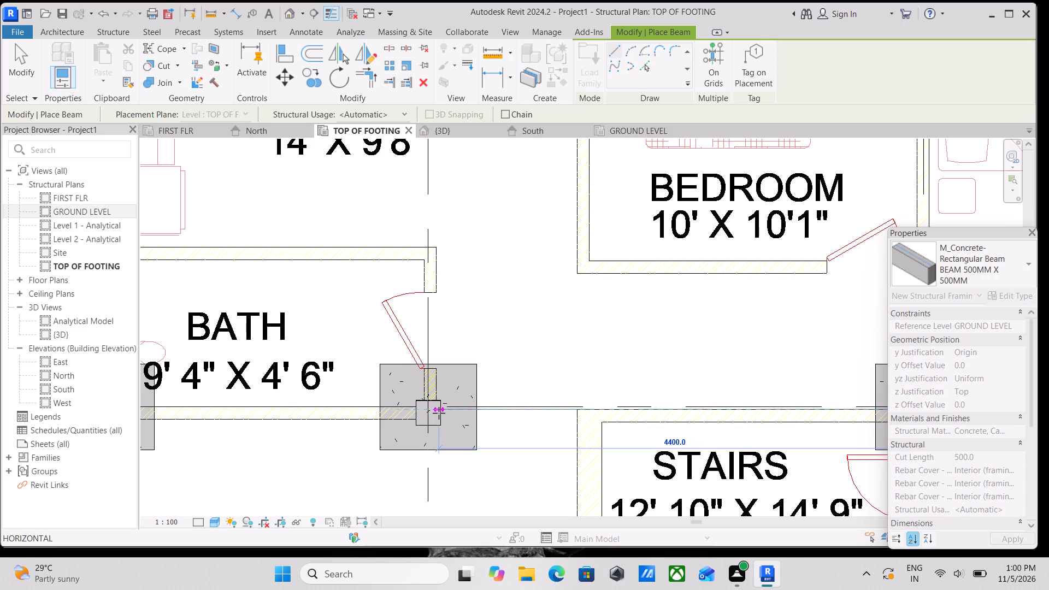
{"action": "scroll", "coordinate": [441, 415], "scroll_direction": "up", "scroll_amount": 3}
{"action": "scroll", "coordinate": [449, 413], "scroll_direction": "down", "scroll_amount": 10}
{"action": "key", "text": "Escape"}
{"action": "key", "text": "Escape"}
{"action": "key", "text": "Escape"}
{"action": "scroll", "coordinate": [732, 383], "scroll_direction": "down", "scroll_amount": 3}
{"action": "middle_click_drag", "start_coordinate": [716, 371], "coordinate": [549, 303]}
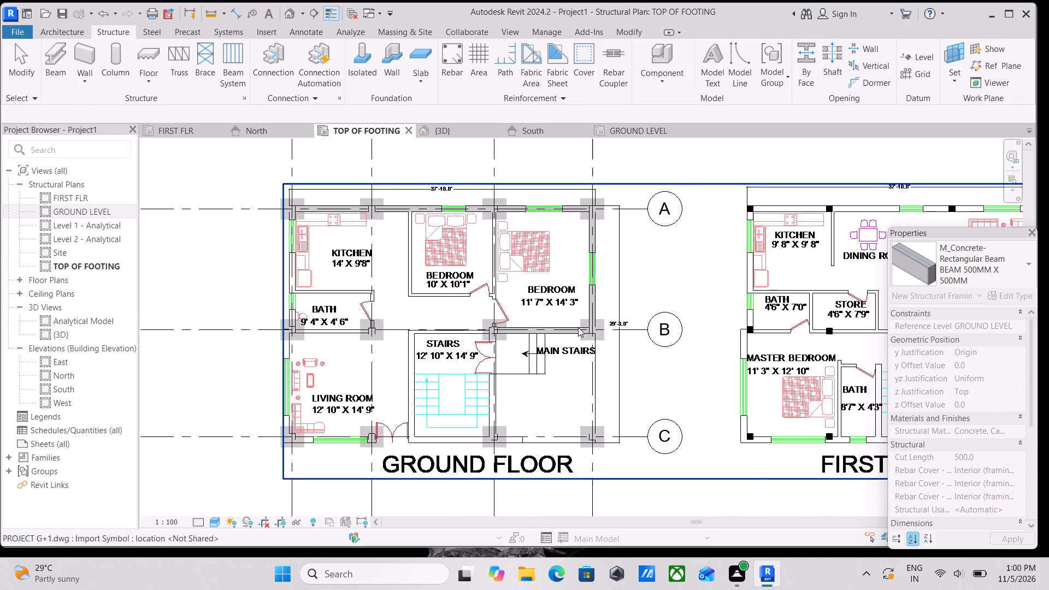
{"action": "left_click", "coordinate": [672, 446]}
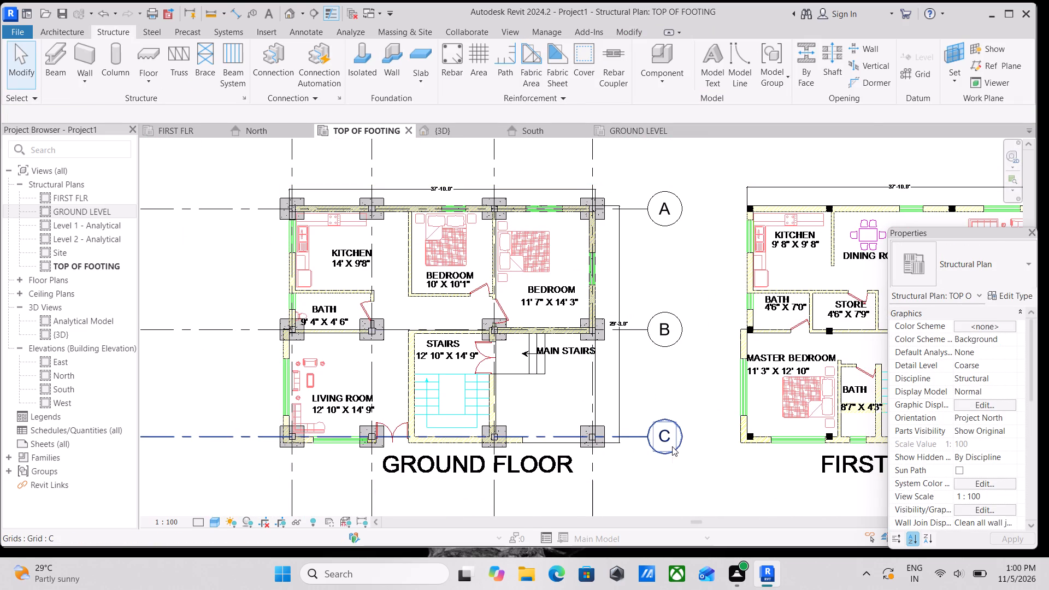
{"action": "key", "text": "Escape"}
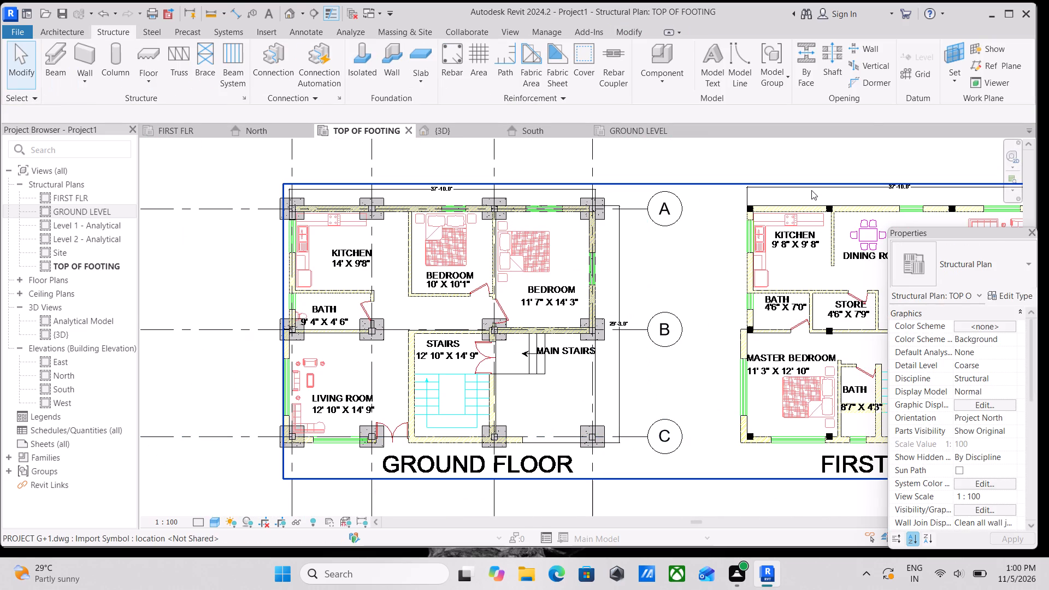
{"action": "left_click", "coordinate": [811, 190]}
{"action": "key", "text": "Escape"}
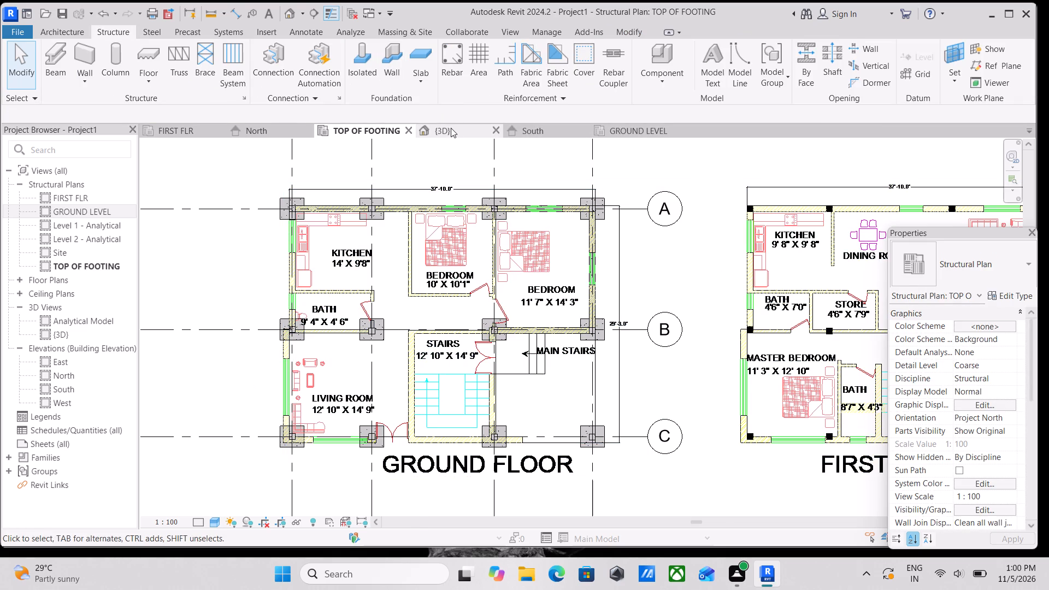
In the 3D view, select all instances of the BEAM 500MM X 500MM beams at TOP OF FOOTING level and delete them.
{"action": "left_click", "coordinate": [451, 128]}
{"action": "scroll", "coordinate": [512, 402], "scroll_direction": "down", "scroll_amount": 1}
{"action": "middle_click_drag", "start_coordinate": [512, 399], "coordinate": [517, 338]}
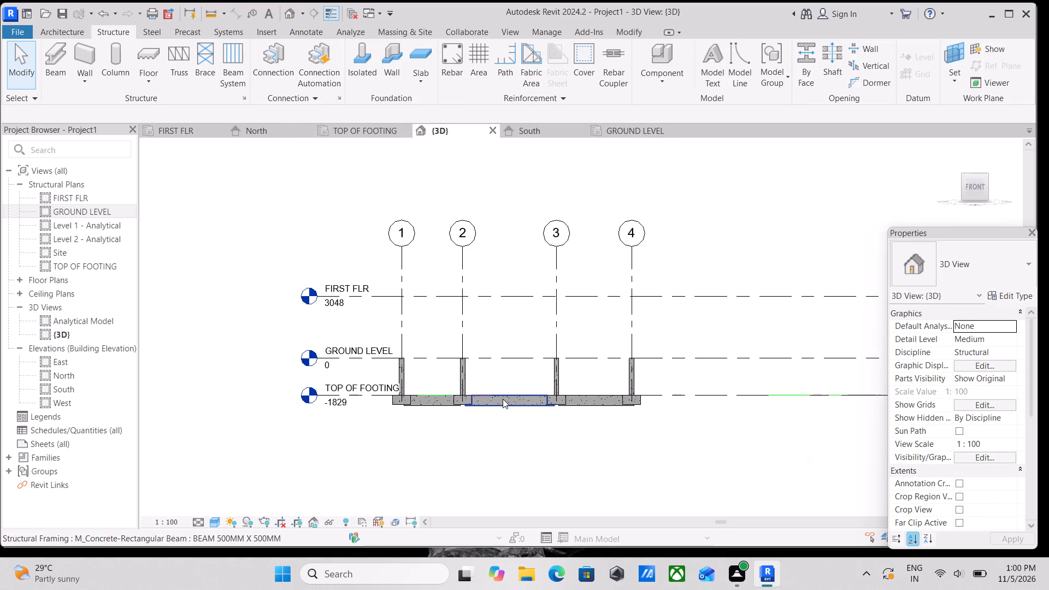
{"action": "left_click", "coordinate": [503, 399]}
{"action": "type", "text": "SA"}
{"action": "right_click", "coordinate": [503, 399]}
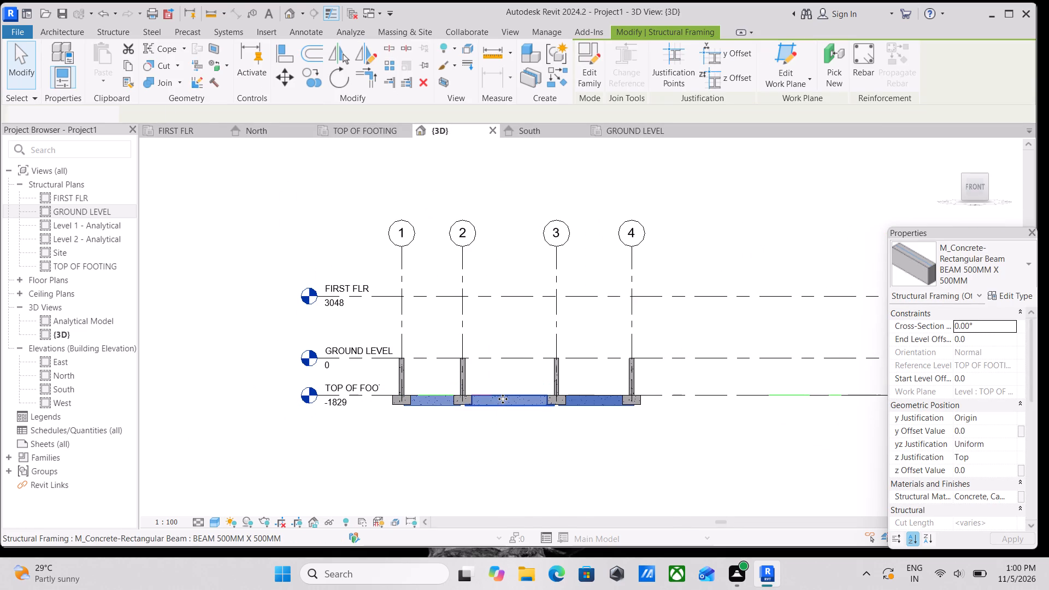
{"action": "left_click", "coordinate": [545, 346]}
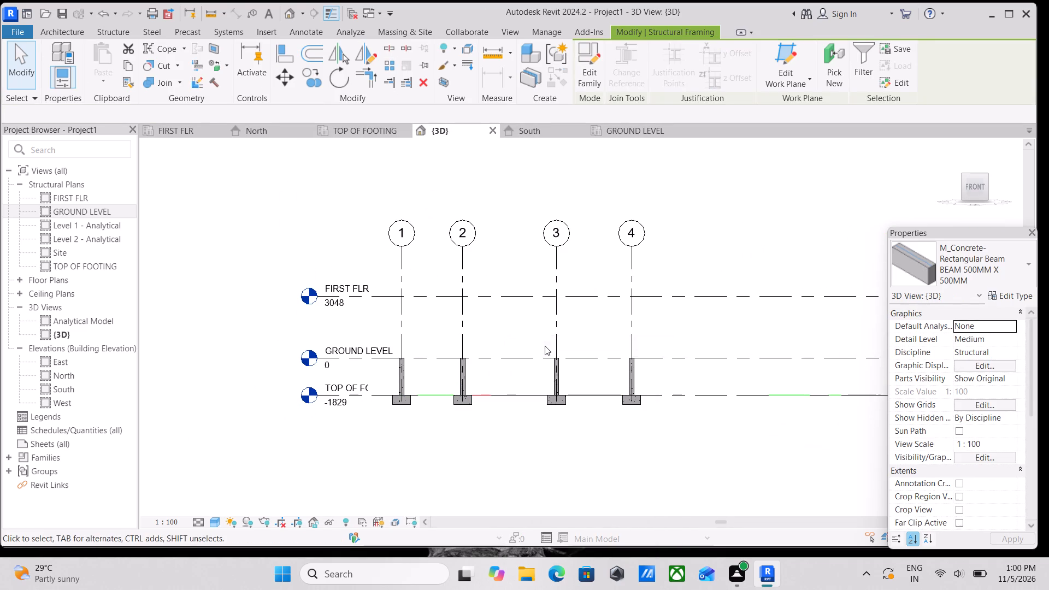
In the GROUND LEVEL plan, unpin the imported PROJECT G+1 DWG and temporarily hide it.
{"action": "scroll", "coordinate": [514, 405], "scroll_direction": "up", "scroll_amount": 2}
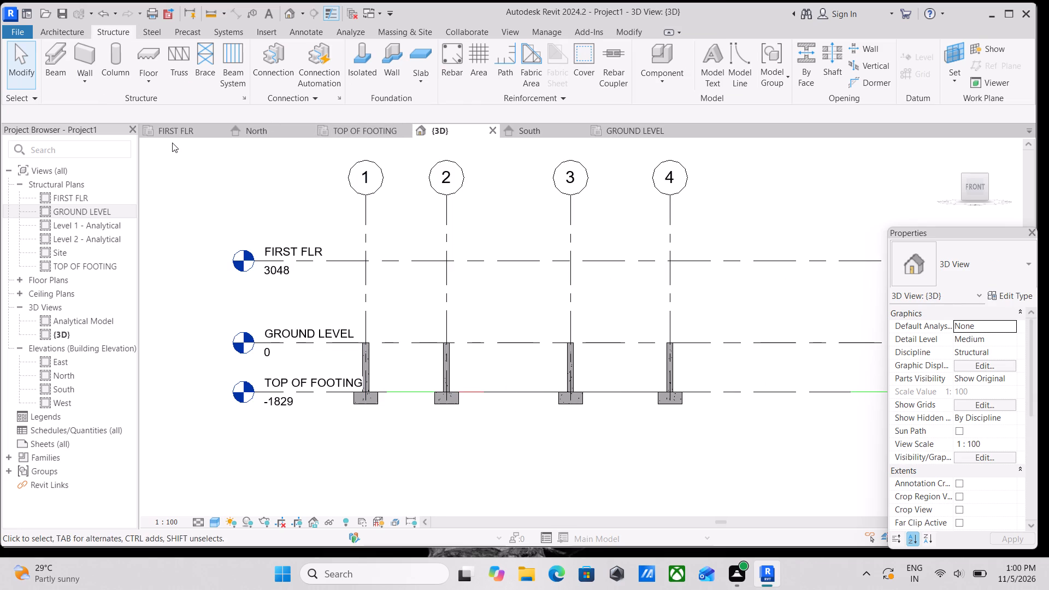
{"action": "left_click", "coordinate": [616, 132]}
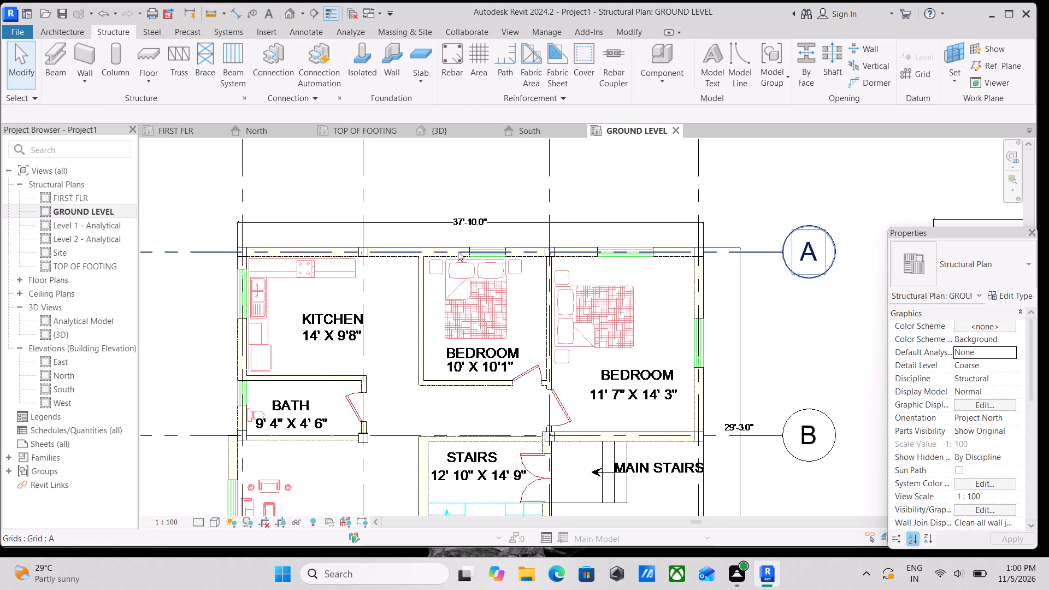
{"action": "scroll", "coordinate": [440, 320], "scroll_direction": "down", "scroll_amount": 2}
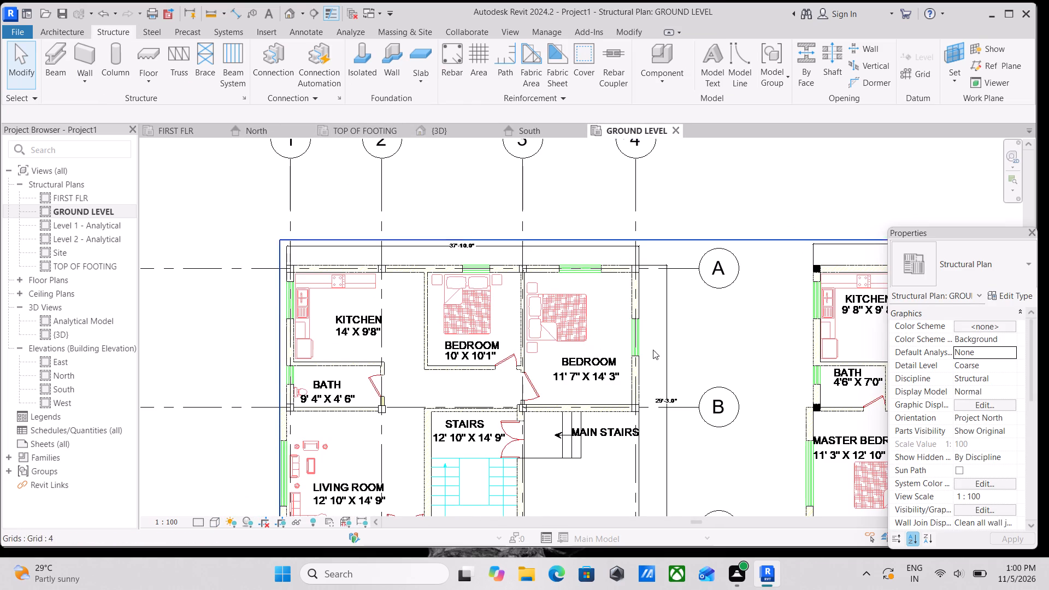
{"action": "left_click", "coordinate": [671, 350]}
{"action": "middle_click_drag", "start_coordinate": [672, 350], "coordinate": [604, 355]}
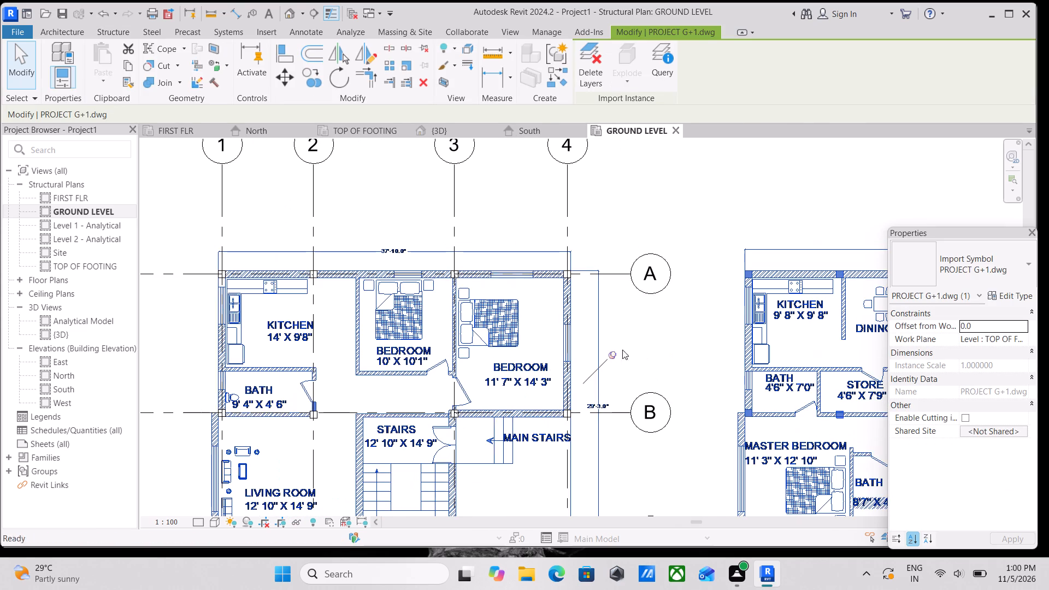
{"action": "left_click", "coordinate": [614, 355]}
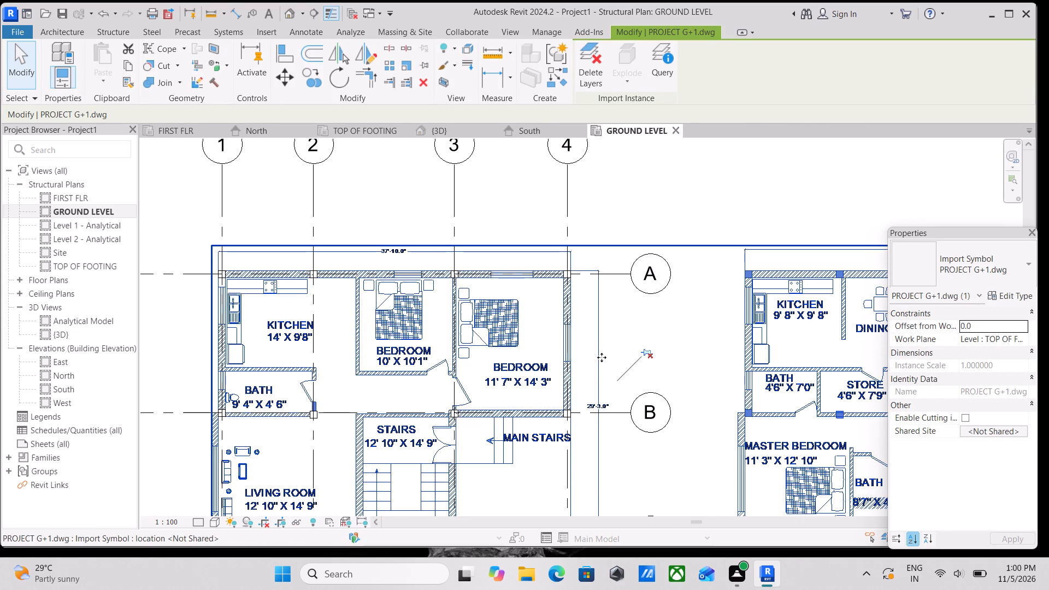
{"action": "type", "text": "HH"}
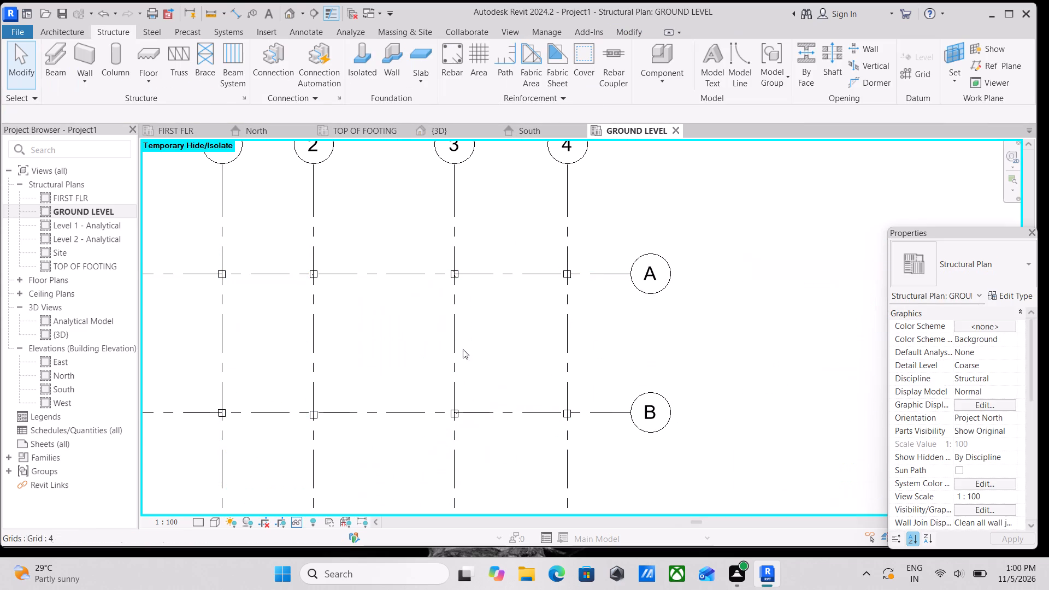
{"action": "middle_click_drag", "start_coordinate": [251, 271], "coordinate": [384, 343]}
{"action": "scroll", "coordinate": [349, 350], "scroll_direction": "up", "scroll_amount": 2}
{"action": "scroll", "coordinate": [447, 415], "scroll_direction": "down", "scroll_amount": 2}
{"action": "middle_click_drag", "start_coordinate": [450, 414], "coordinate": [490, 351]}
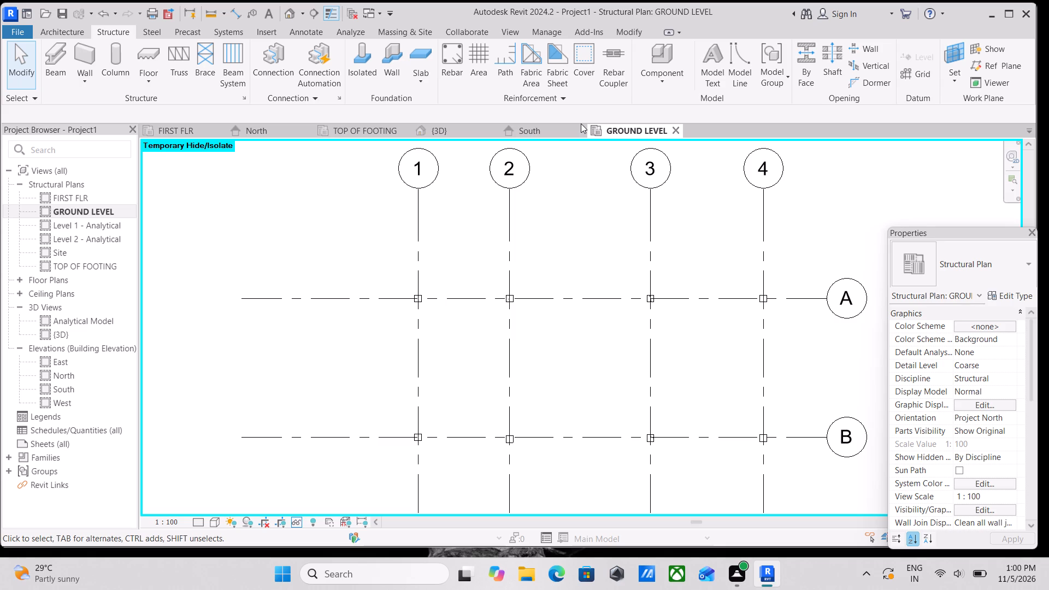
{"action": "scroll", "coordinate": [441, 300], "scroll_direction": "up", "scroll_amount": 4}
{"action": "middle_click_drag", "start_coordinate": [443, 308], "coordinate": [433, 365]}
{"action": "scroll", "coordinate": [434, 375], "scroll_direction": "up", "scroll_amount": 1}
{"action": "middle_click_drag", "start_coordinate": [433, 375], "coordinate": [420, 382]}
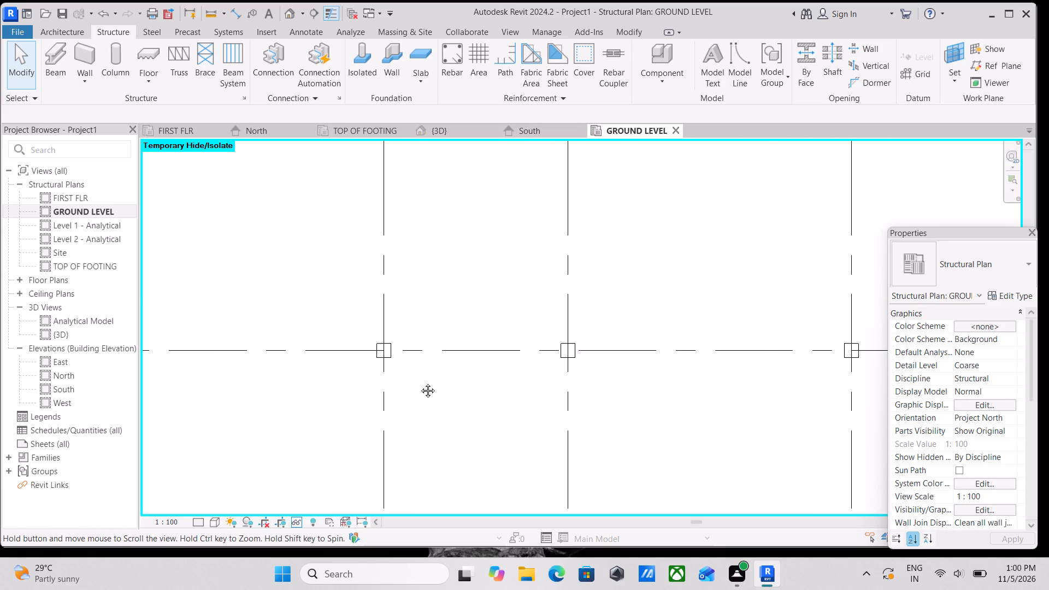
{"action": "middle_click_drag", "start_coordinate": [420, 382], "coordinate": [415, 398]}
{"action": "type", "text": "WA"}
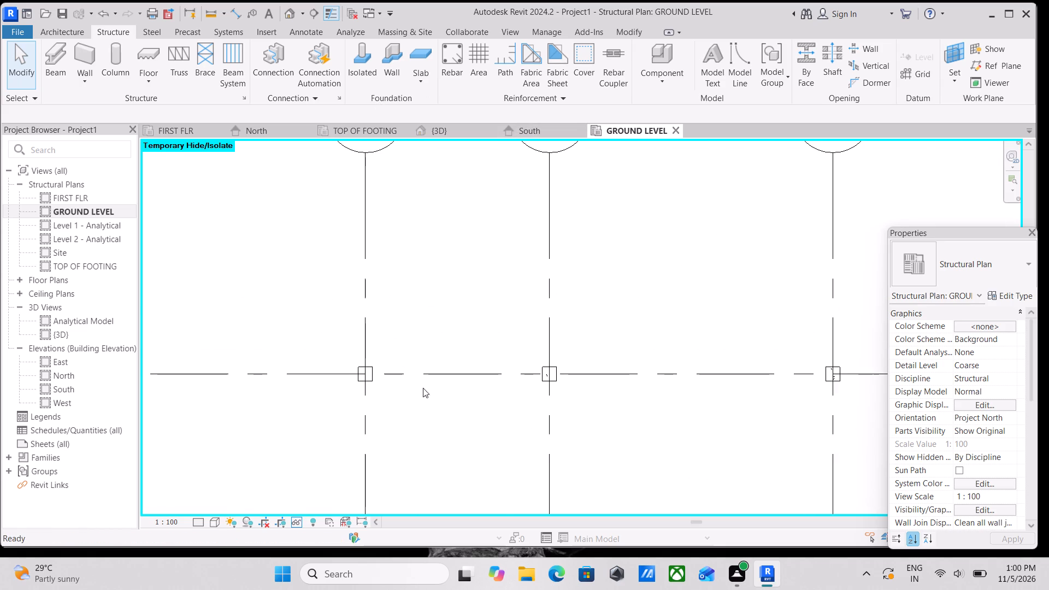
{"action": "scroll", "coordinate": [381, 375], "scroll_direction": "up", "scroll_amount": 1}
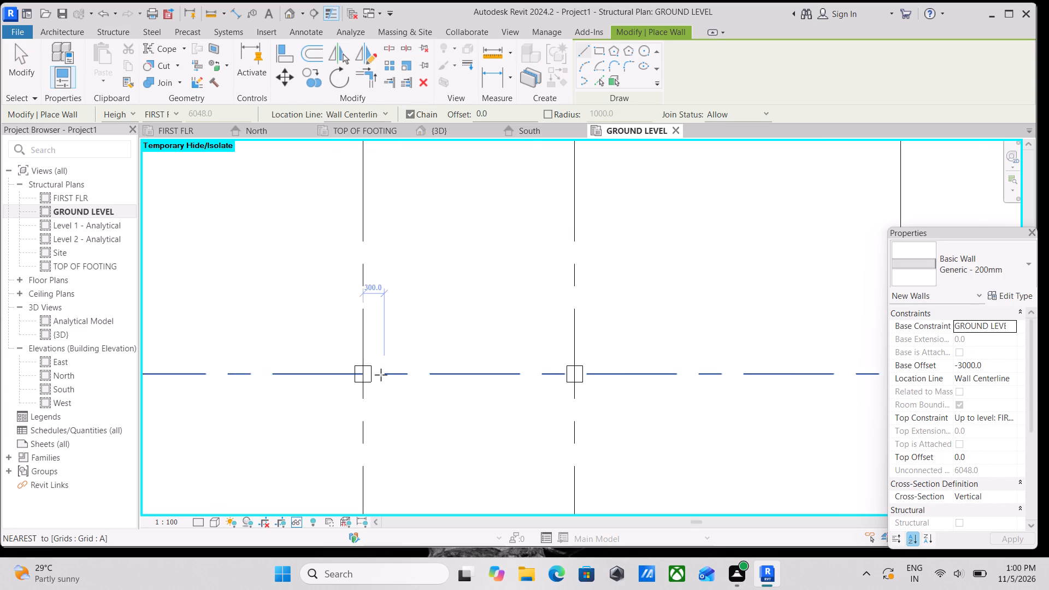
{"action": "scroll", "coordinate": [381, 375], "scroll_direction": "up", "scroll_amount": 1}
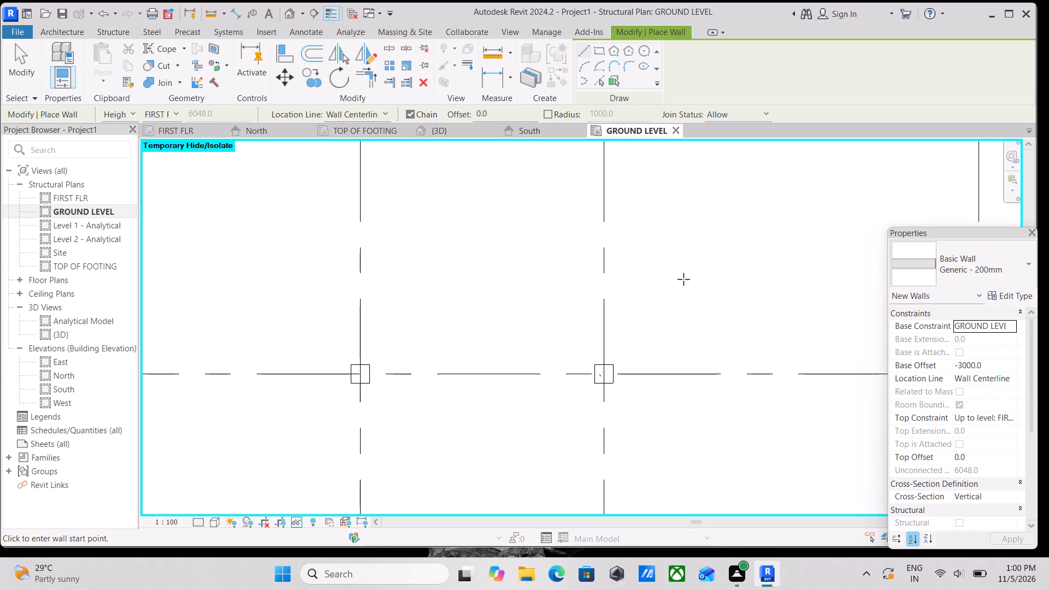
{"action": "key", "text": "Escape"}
Draw a BEAM 500MM X 500MM beam about 2769 mm long along grid A between the facing sides of the columns at grids 1 and 2.
{"action": "middle_click_drag", "start_coordinate": [434, 260], "coordinate": [449, 326]}
{"action": "left_click", "coordinate": [53, 73]}
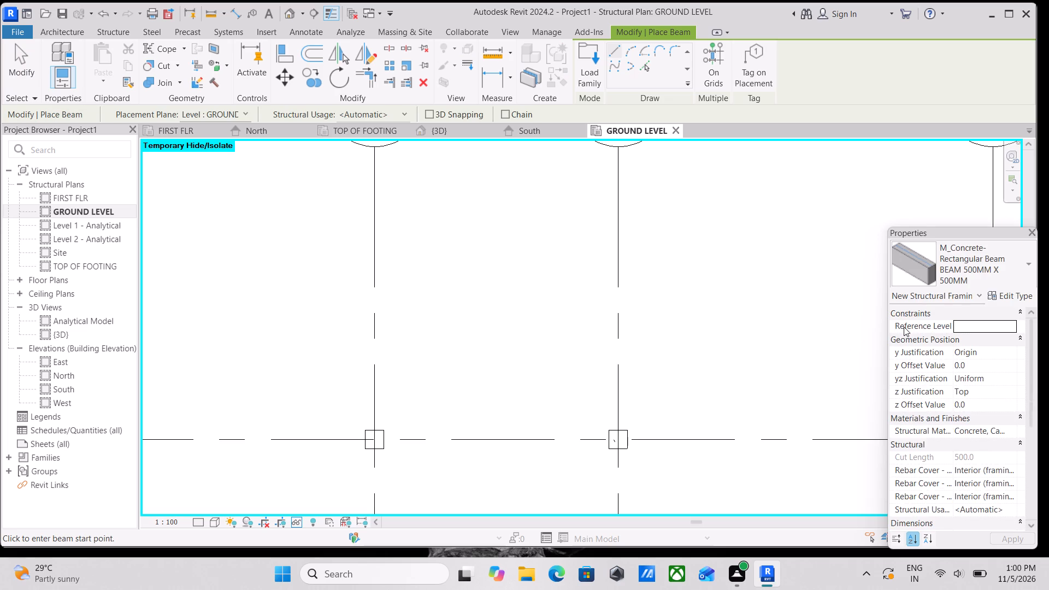
{"action": "scroll", "coordinate": [399, 452], "scroll_direction": "up", "scroll_amount": 3}
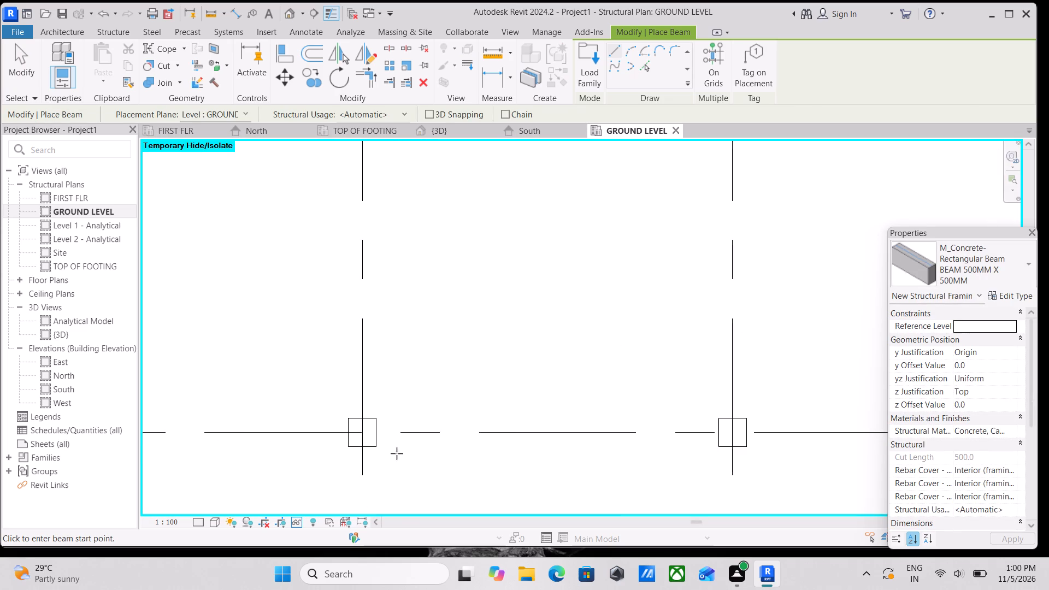
{"action": "scroll", "coordinate": [357, 435], "scroll_direction": "up", "scroll_amount": 3}
{"action": "left_click", "coordinate": [381, 430]}
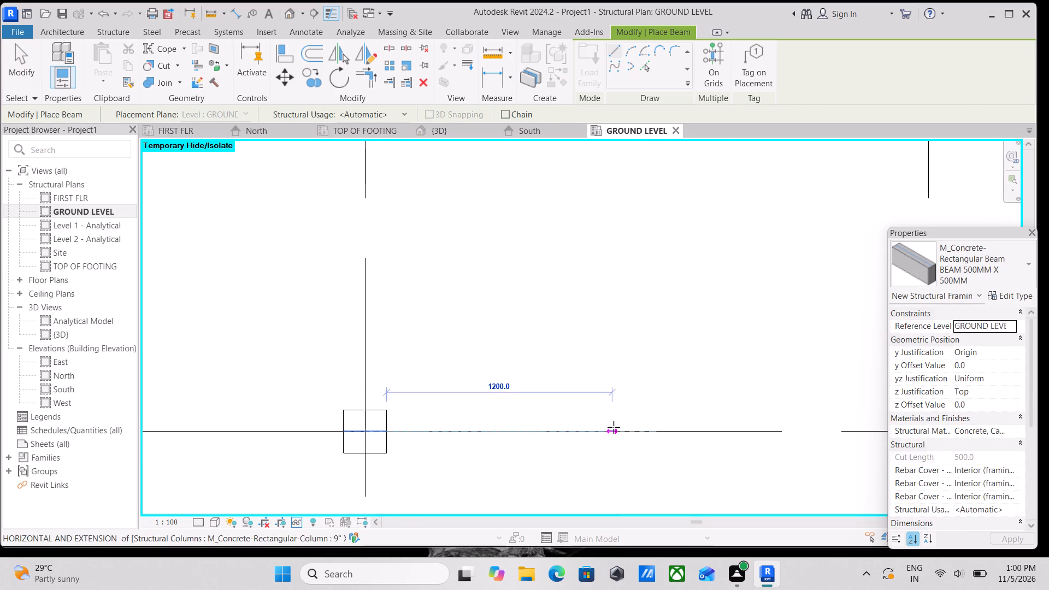
{"action": "middle_click_drag", "start_coordinate": [614, 427], "coordinate": [313, 429]}
{"action": "middle_click_drag", "start_coordinate": [523, 431], "coordinate": [428, 430]}
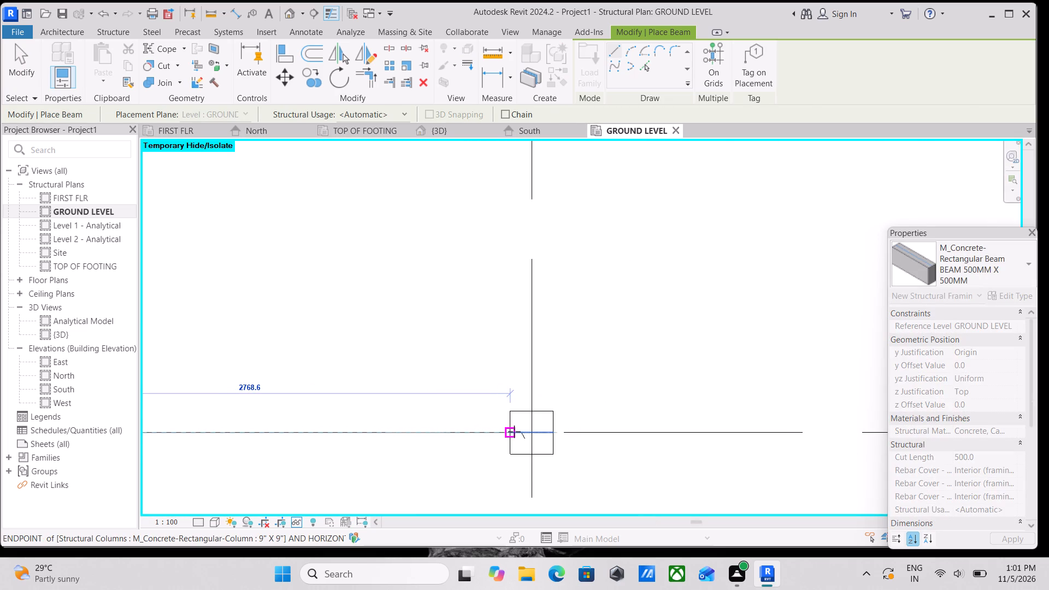
{"action": "left_click", "coordinate": [514, 432]}
{"action": "key", "text": "Escape"}
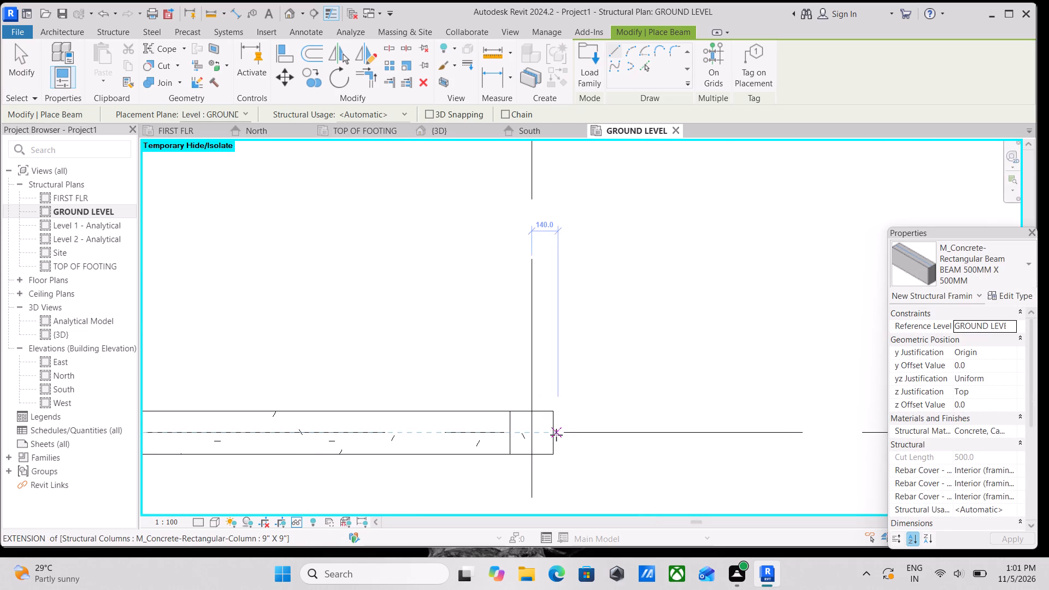
Draw a beam about 4384 mm long along grid A between the facing sides of the columns at grids 2 and 3.
{"action": "left_click", "coordinate": [551, 436]}
{"action": "middle_click_drag", "start_coordinate": [715, 423], "coordinate": [373, 393]}
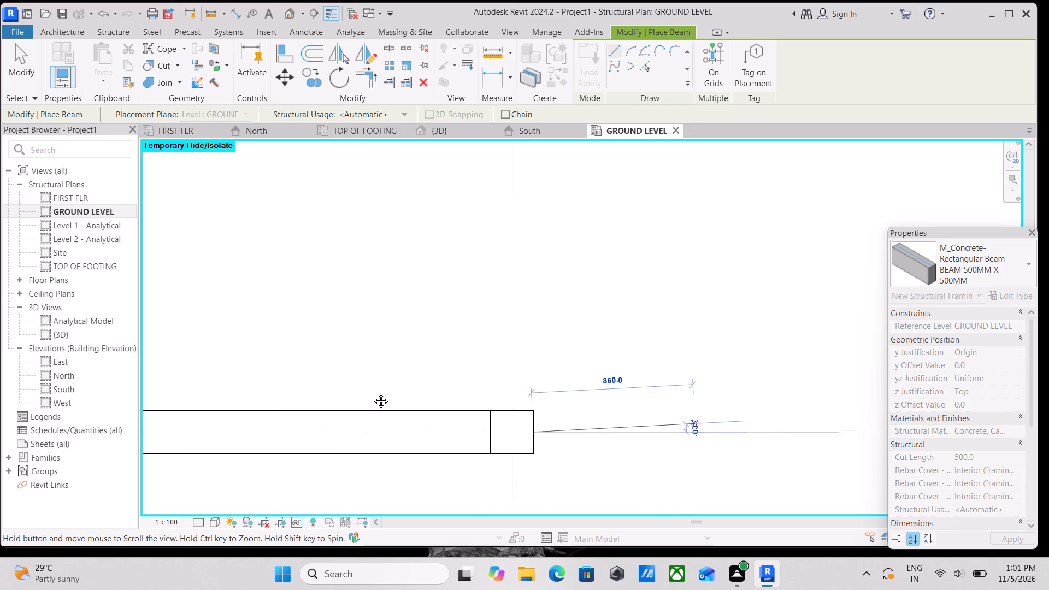
{"action": "middle_click_drag", "start_coordinate": [373, 393], "coordinate": [277, 389]}
{"action": "scroll", "coordinate": [606, 407], "scroll_direction": "down", "scroll_amount": 1}
{"action": "middle_click_drag", "start_coordinate": [605, 407], "coordinate": [380, 429]}
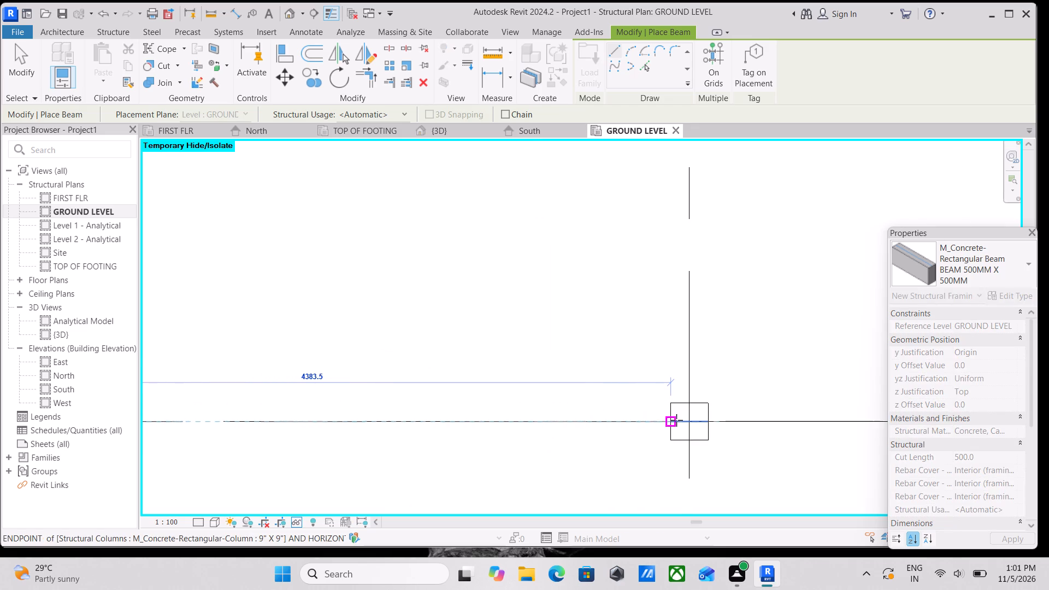
{"action": "left_click", "coordinate": [672, 422]}
{"action": "key", "text": "Escape"}
Draw a beam along grid A between the facing sides of the columns at grids 3 and 4.
{"action": "scroll", "coordinate": [729, 405], "scroll_direction": "down", "scroll_amount": 2}
{"action": "middle_click_drag", "start_coordinate": [724, 411], "coordinate": [708, 416]}
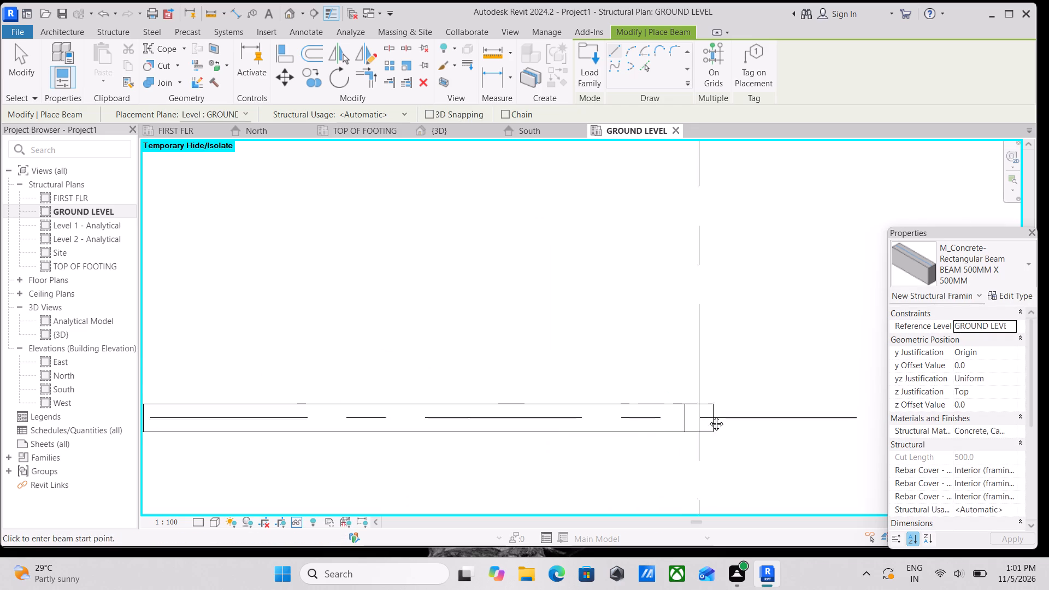
{"action": "middle_click_drag", "start_coordinate": [708, 416], "coordinate": [555, 423]}
{"action": "scroll", "coordinate": [566, 429], "scroll_direction": "up", "scroll_amount": 2}
{"action": "left_click", "coordinate": [535, 427]}
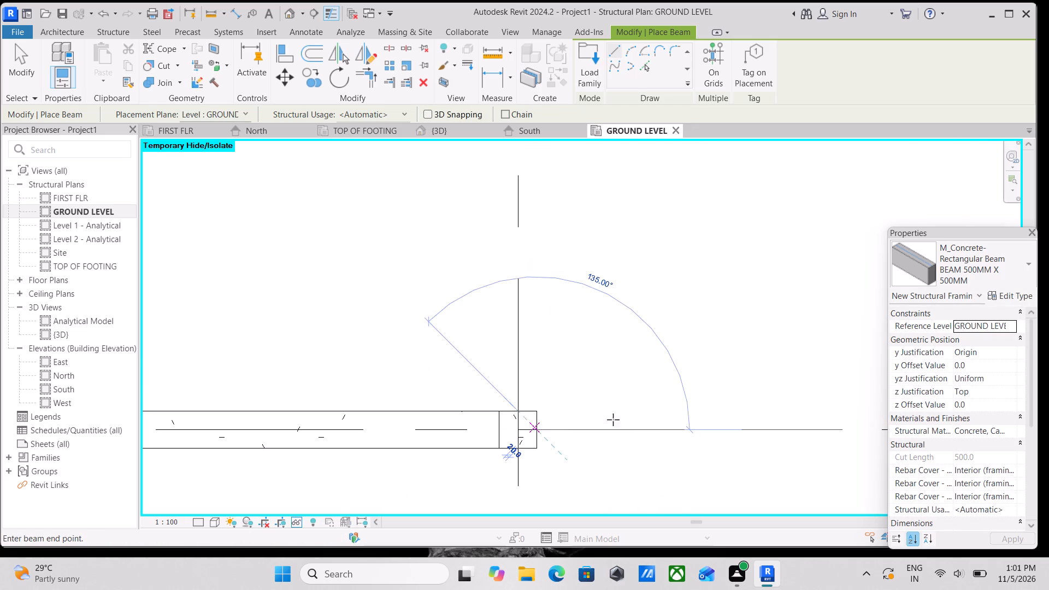
{"action": "middle_click_drag", "start_coordinate": [638, 420], "coordinate": [352, 423]}
{"action": "scroll", "coordinate": [648, 423], "scroll_direction": "down", "scroll_amount": 2}
{"action": "middle_click_drag", "start_coordinate": [646, 424], "coordinate": [442, 432]}
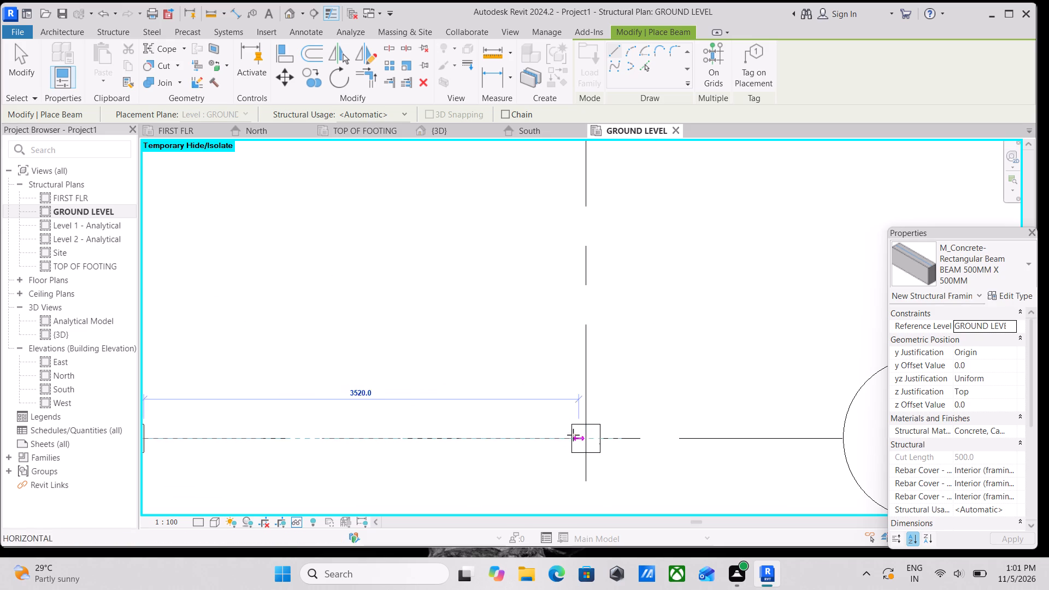
{"action": "left_click", "coordinate": [574, 436]}
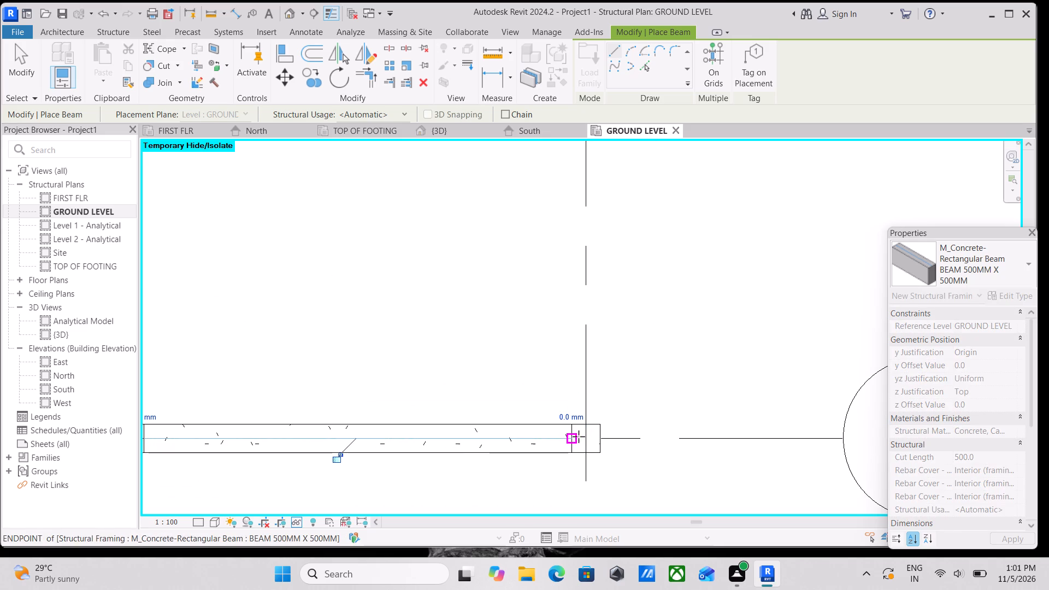
{"action": "key", "text": "Escape"}
Draw a beam about 4317 mm long along grid 1 between the facing sides of the grid A and grid B columns.
{"action": "scroll", "coordinate": [603, 439], "scroll_direction": "down", "scroll_amount": 5}
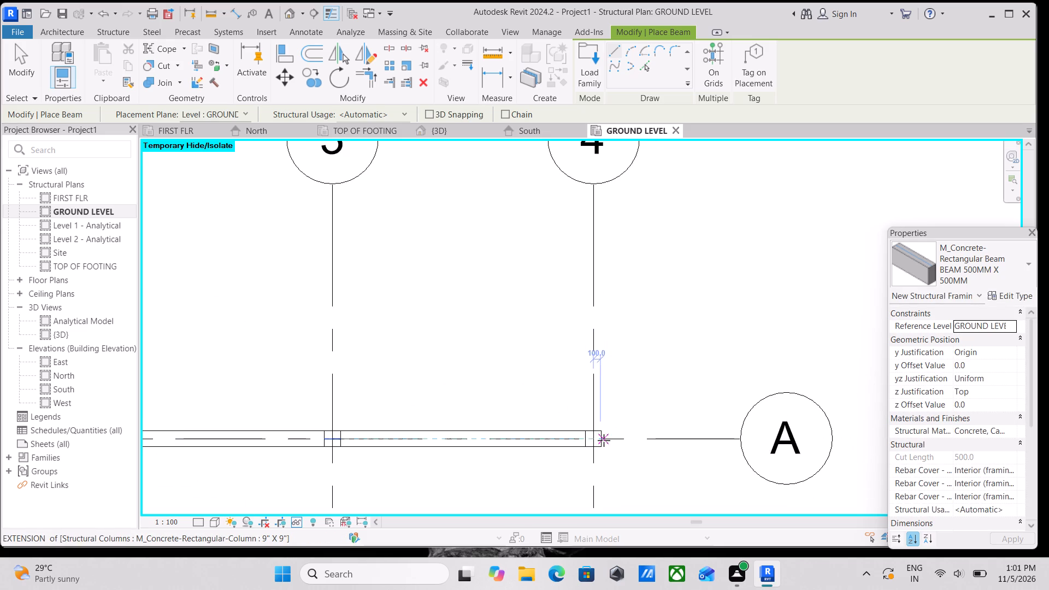
{"action": "scroll", "coordinate": [604, 440], "scroll_direction": "down", "scroll_amount": 2}
{"action": "scroll", "coordinate": [595, 486], "scroll_direction": "down", "scroll_amount": 2}
{"action": "middle_click_drag", "start_coordinate": [595, 486], "coordinate": [653, 363]}
{"action": "middle_click_drag", "start_coordinate": [345, 375], "coordinate": [447, 342]}
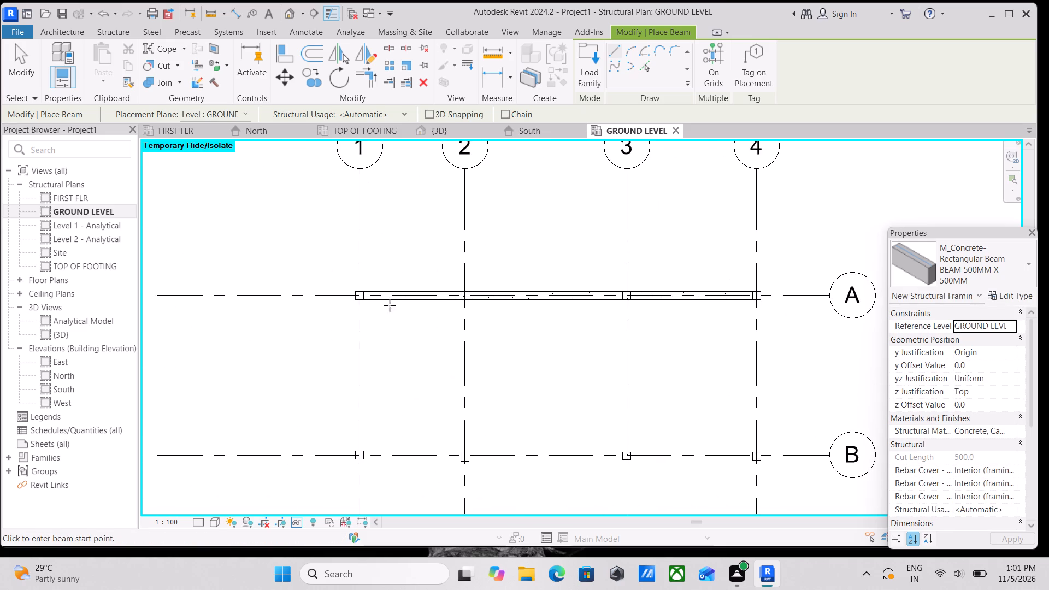
{"action": "scroll", "coordinate": [370, 303], "scroll_direction": "up", "scroll_amount": 10}
{"action": "left_click", "coordinate": [388, 276]}
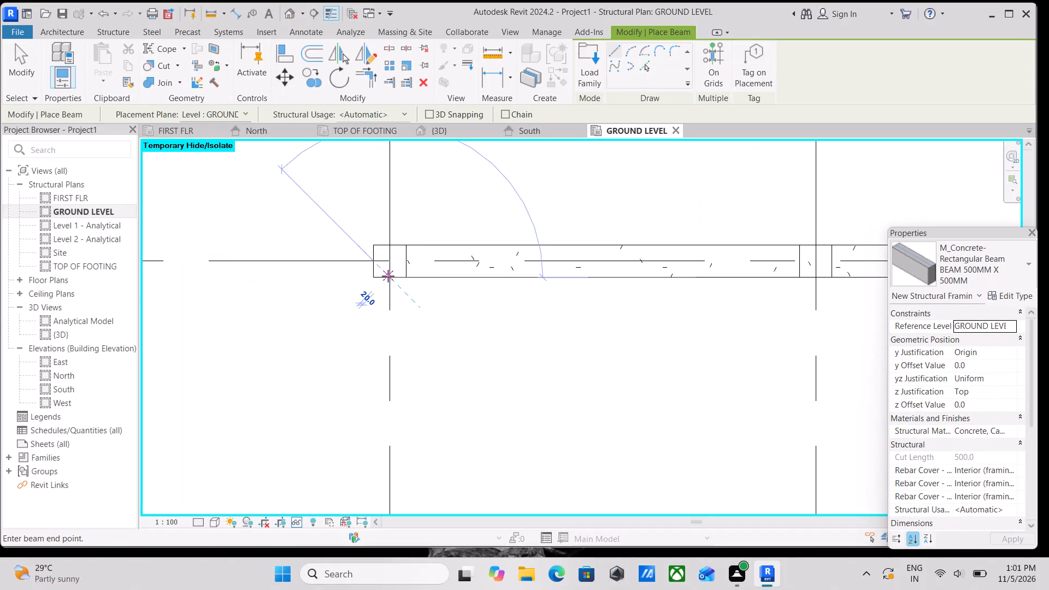
{"action": "middle_click_drag", "start_coordinate": [389, 499], "coordinate": [364, 324]}
{"action": "scroll", "coordinate": [367, 373], "scroll_direction": "down", "scroll_amount": 2}
{"action": "middle_click_drag", "start_coordinate": [367, 375], "coordinate": [360, 305]}
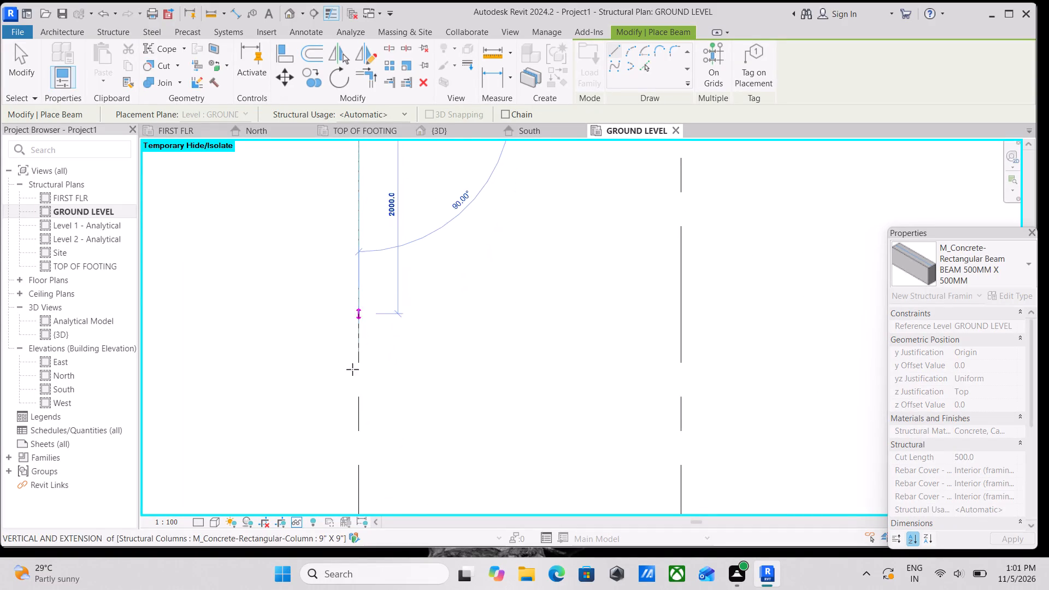
{"action": "scroll", "coordinate": [351, 374], "scroll_direction": "down", "scroll_amount": 3}
{"action": "middle_click_drag", "start_coordinate": [347, 386], "coordinate": [352, 297]}
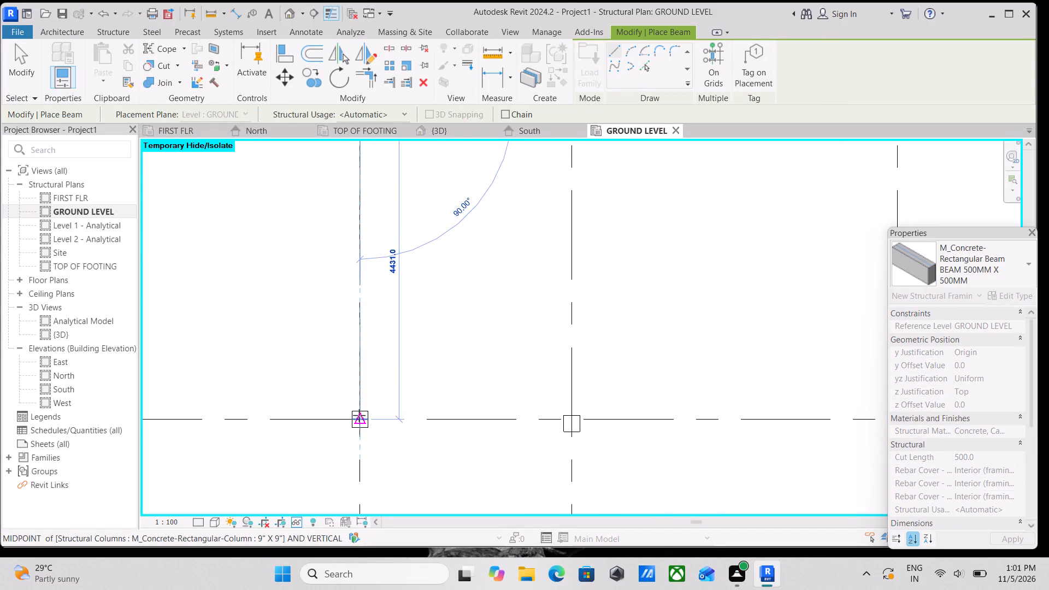
{"action": "scroll", "coordinate": [360, 410], "scroll_direction": "up", "scroll_amount": 2}
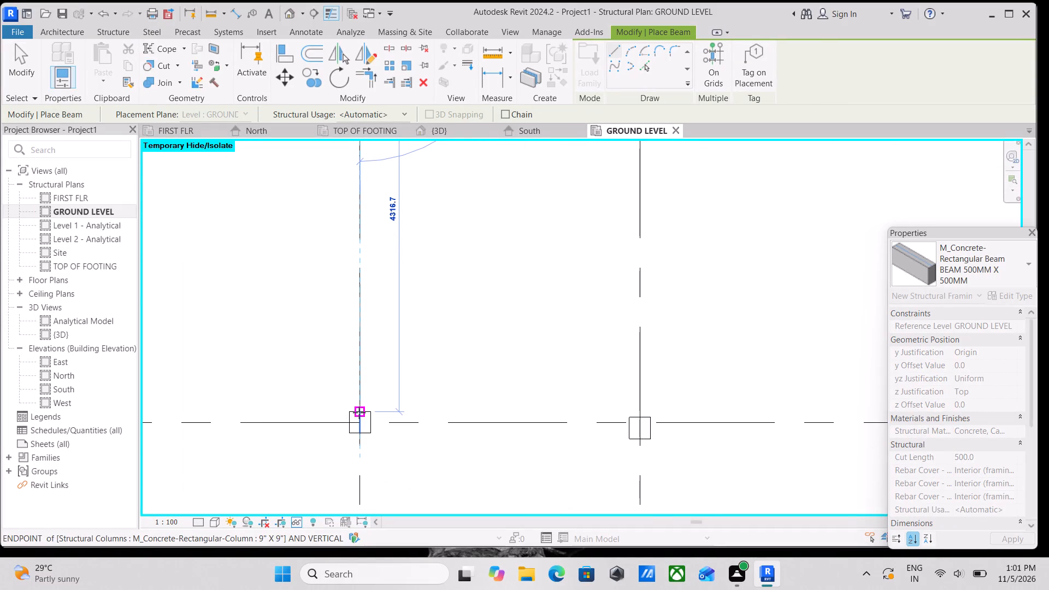
{"action": "left_click", "coordinate": [357, 412]}
{"action": "key", "text": "Escape"}
Draw a beam along grid 1 between the facing sides of the grid B and grid C columns.
{"action": "scroll", "coordinate": [417, 421], "scroll_direction": "down", "scroll_amount": 1}
{"action": "middle_click_drag", "start_coordinate": [394, 450], "coordinate": [398, 438]}
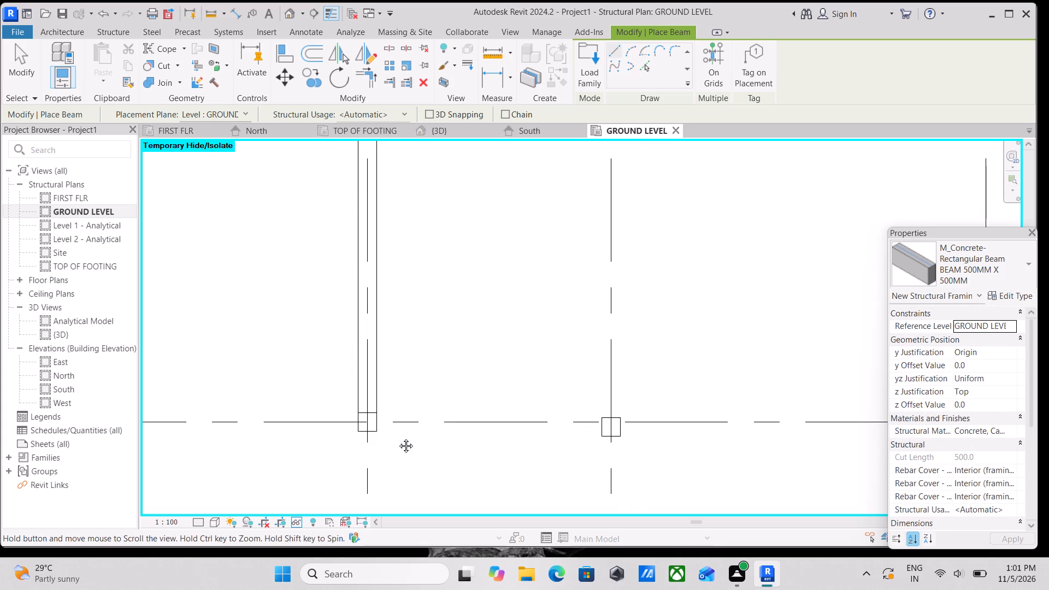
{"action": "middle_click_drag", "start_coordinate": [398, 438], "coordinate": [422, 376]}
{"action": "scroll", "coordinate": [403, 361], "scroll_direction": "up", "scroll_amount": 3}
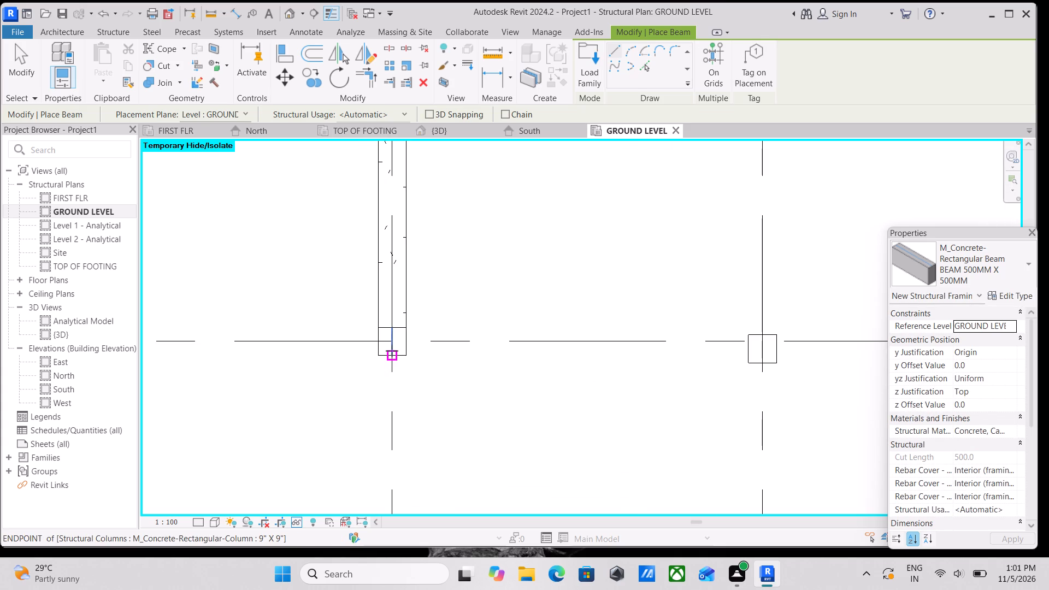
{"action": "left_click", "coordinate": [392, 351]}
{"action": "scroll", "coordinate": [390, 488], "scroll_direction": "down", "scroll_amount": 2}
{"action": "middle_click_drag", "start_coordinate": [383, 478], "coordinate": [379, 376]}
{"action": "scroll", "coordinate": [370, 442], "scroll_direction": "down", "scroll_amount": 2}
{"action": "middle_click_drag", "start_coordinate": [374, 436], "coordinate": [384, 416]}
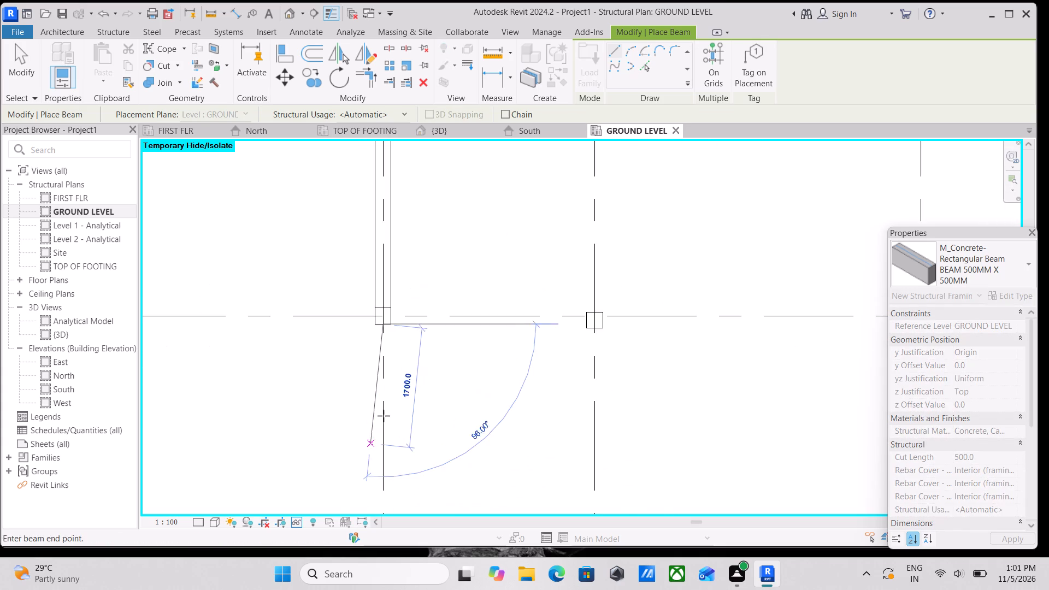
{"action": "middle_click_drag", "start_coordinate": [384, 416], "coordinate": [397, 365]}
{"action": "scroll", "coordinate": [413, 452], "scroll_direction": "down", "scroll_amount": 2}
{"action": "middle_click_drag", "start_coordinate": [415, 457], "coordinate": [423, 344]}
{"action": "scroll", "coordinate": [422, 388], "scroll_direction": "up", "scroll_amount": 2}
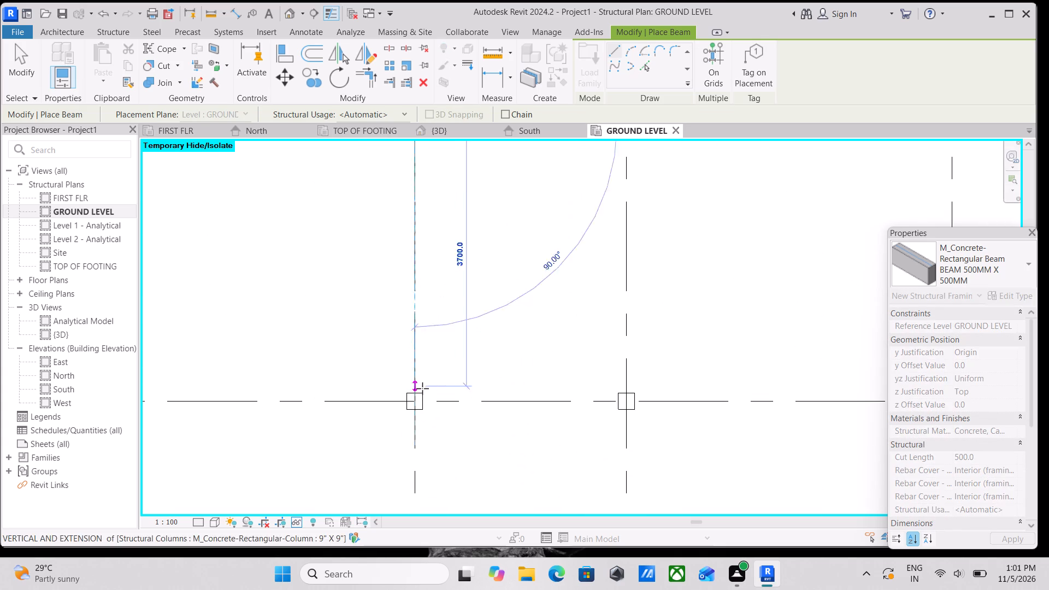
{"action": "left_click", "coordinate": [416, 396]}
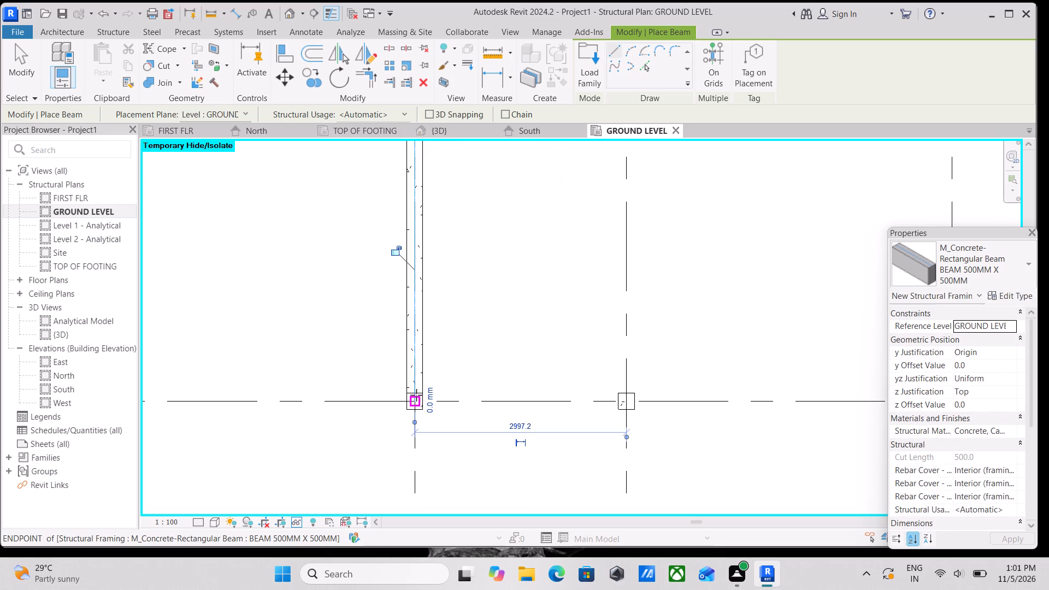
{"action": "key", "text": "Escape"}
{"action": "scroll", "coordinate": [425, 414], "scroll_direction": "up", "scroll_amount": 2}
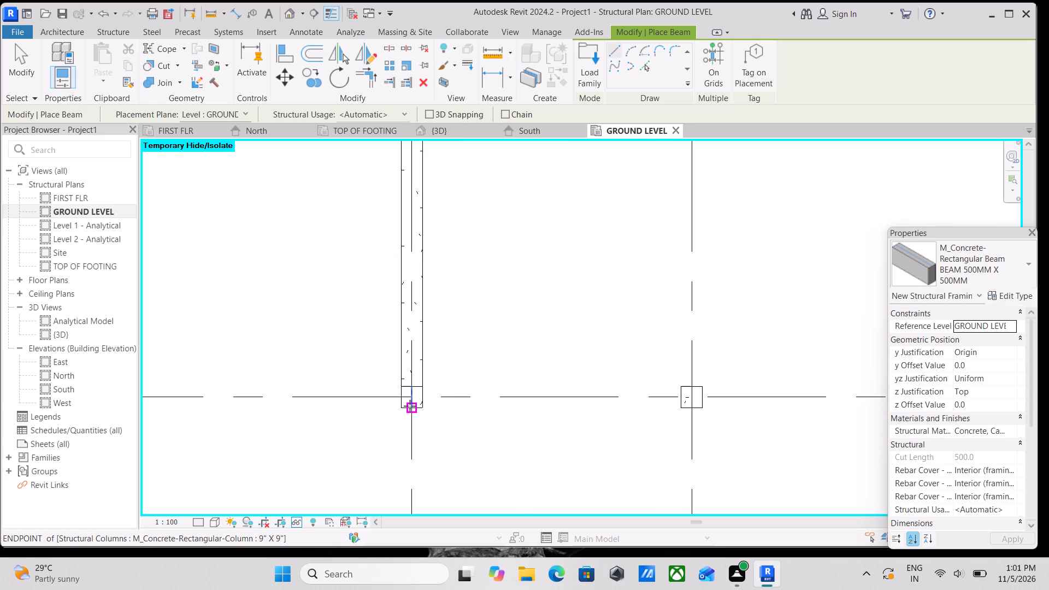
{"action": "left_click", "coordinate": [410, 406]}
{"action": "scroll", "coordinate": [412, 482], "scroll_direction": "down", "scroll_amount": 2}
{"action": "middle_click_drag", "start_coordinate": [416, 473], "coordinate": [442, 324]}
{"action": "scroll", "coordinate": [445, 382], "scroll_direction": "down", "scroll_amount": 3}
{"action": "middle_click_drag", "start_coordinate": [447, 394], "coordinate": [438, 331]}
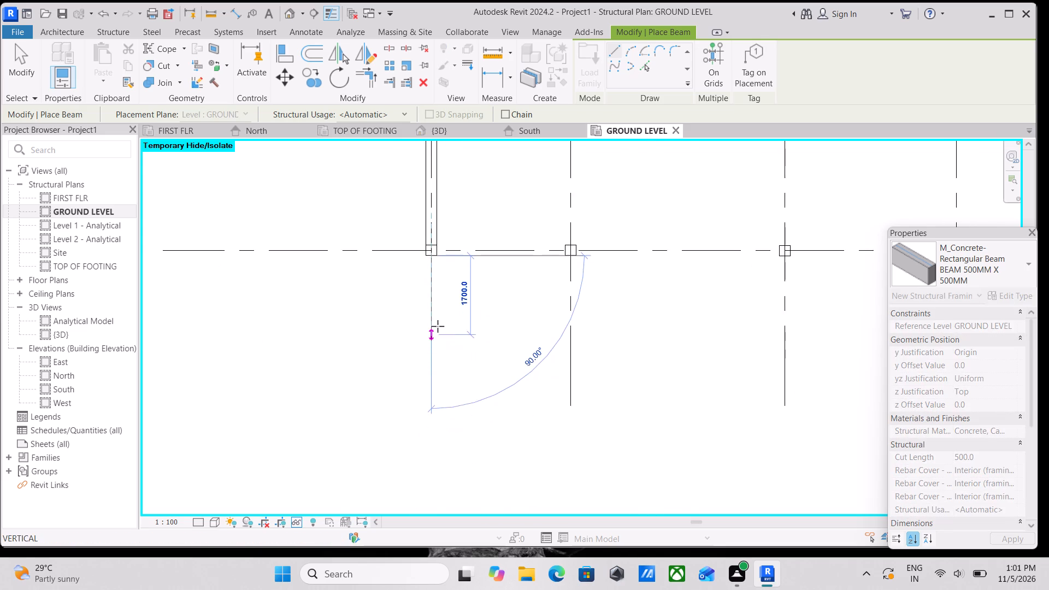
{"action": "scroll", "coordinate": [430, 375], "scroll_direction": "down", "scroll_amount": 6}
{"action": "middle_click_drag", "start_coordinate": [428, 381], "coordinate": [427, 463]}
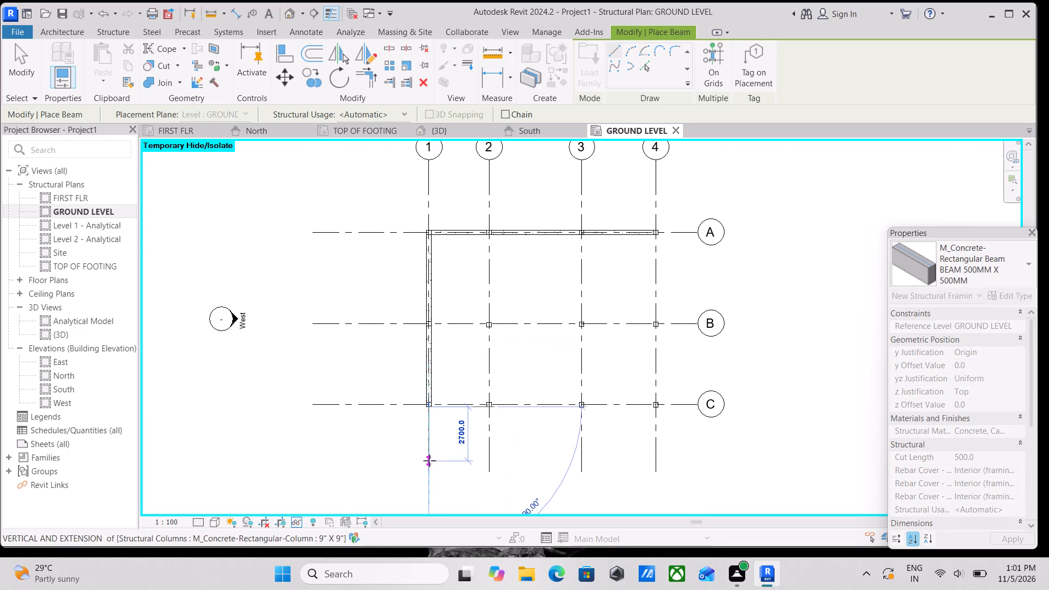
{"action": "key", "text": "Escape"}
Draw a beam along grid C between the facing sides of the columns at grids 1 and 2.
{"action": "scroll", "coordinate": [428, 398], "scroll_direction": "up", "scroll_amount": 9}
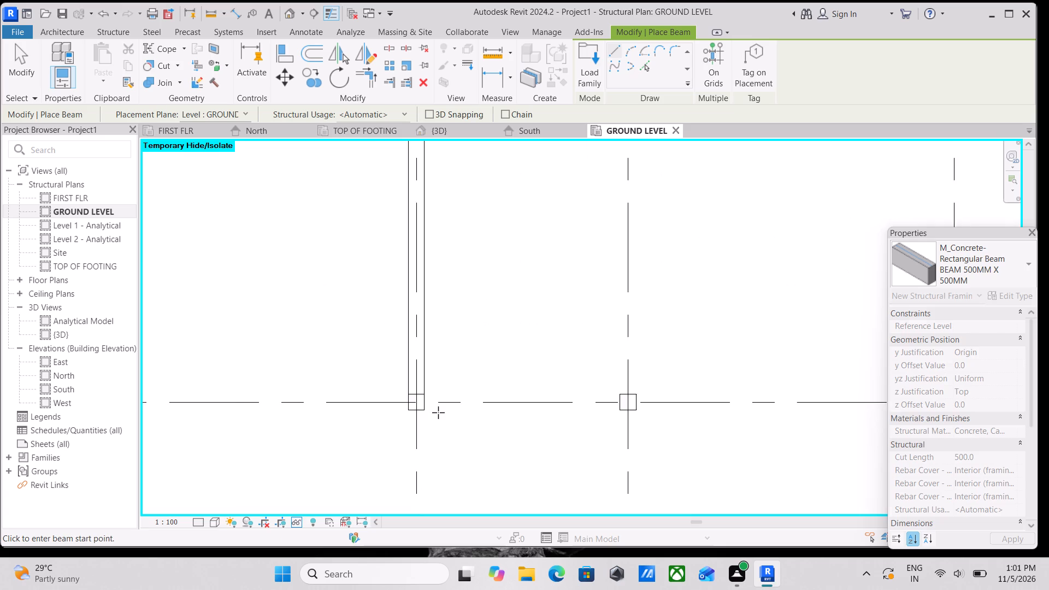
{"action": "scroll", "coordinate": [438, 412], "scroll_direction": "up", "scroll_amount": 8}
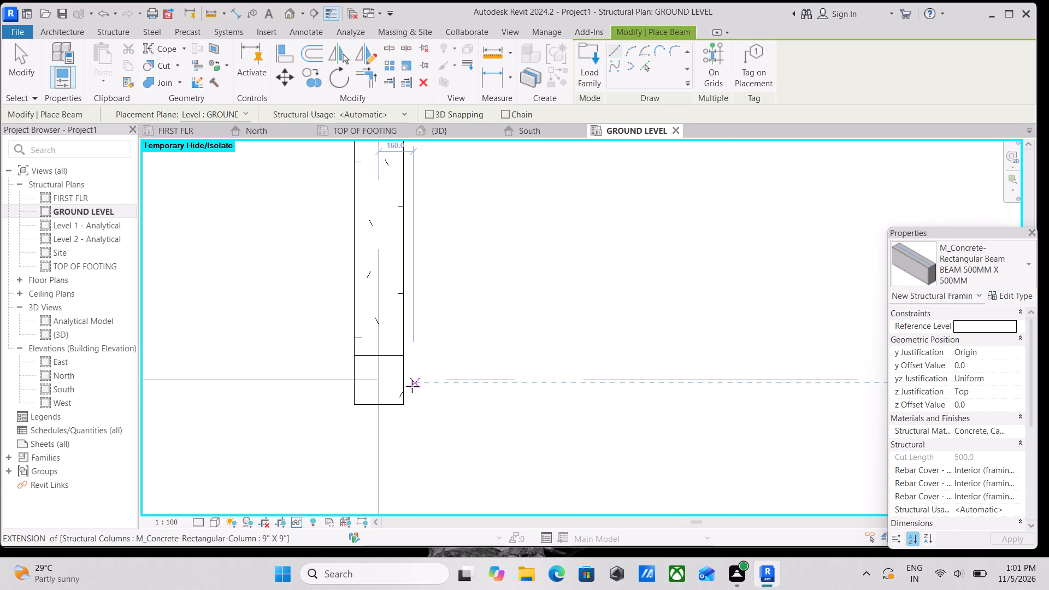
{"action": "left_click", "coordinate": [403, 381]}
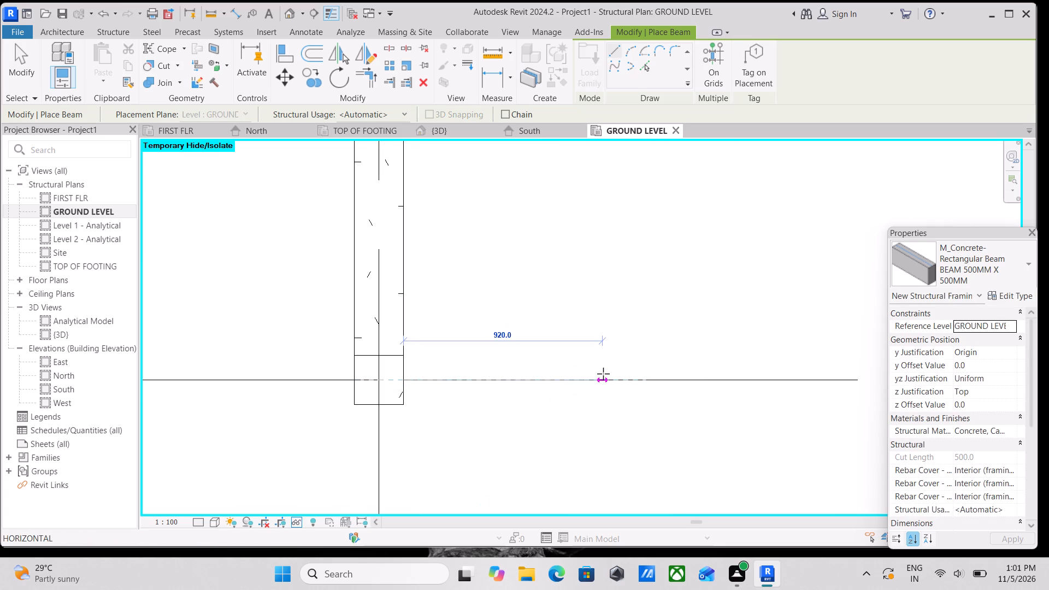
{"action": "middle_click_drag", "start_coordinate": [602, 375], "coordinate": [336, 386]}
{"action": "scroll", "coordinate": [571, 375], "scroll_direction": "down", "scroll_amount": 2}
{"action": "middle_click_drag", "start_coordinate": [570, 376], "coordinate": [362, 386]}
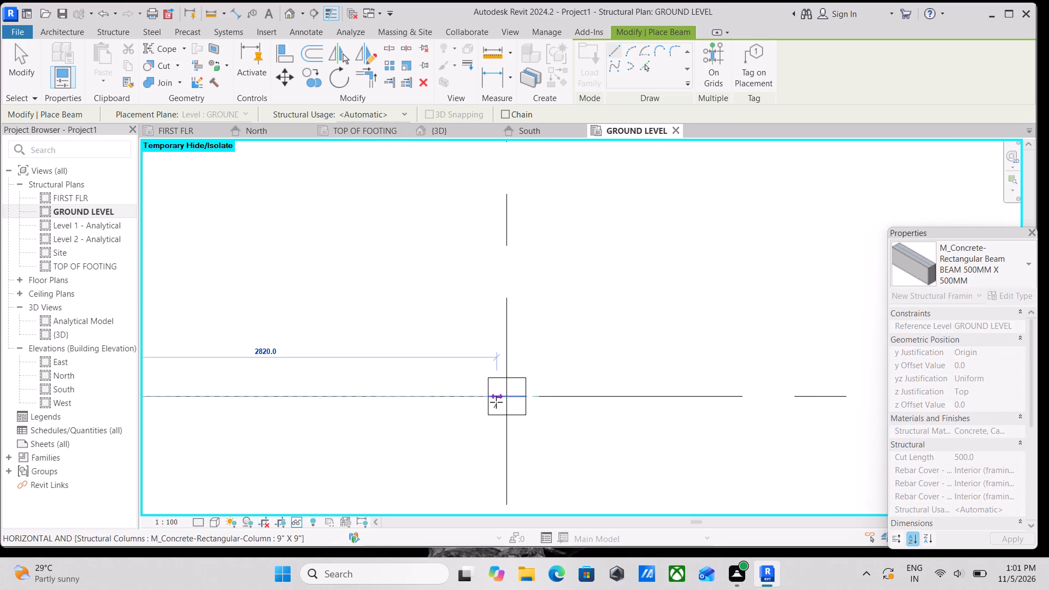
{"action": "left_click", "coordinate": [490, 398]}
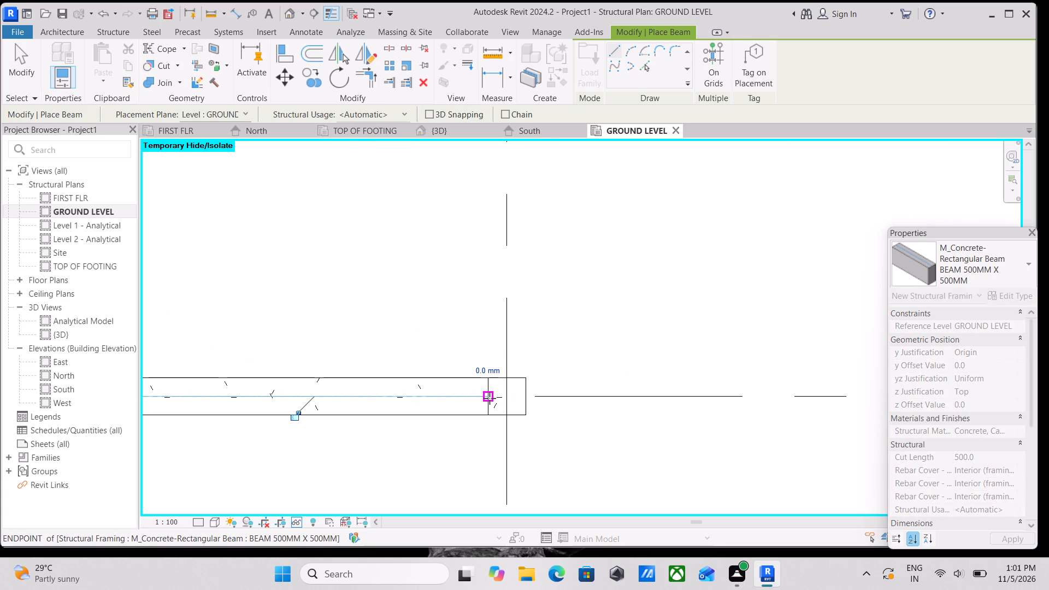
{"action": "key", "text": "Escape"}
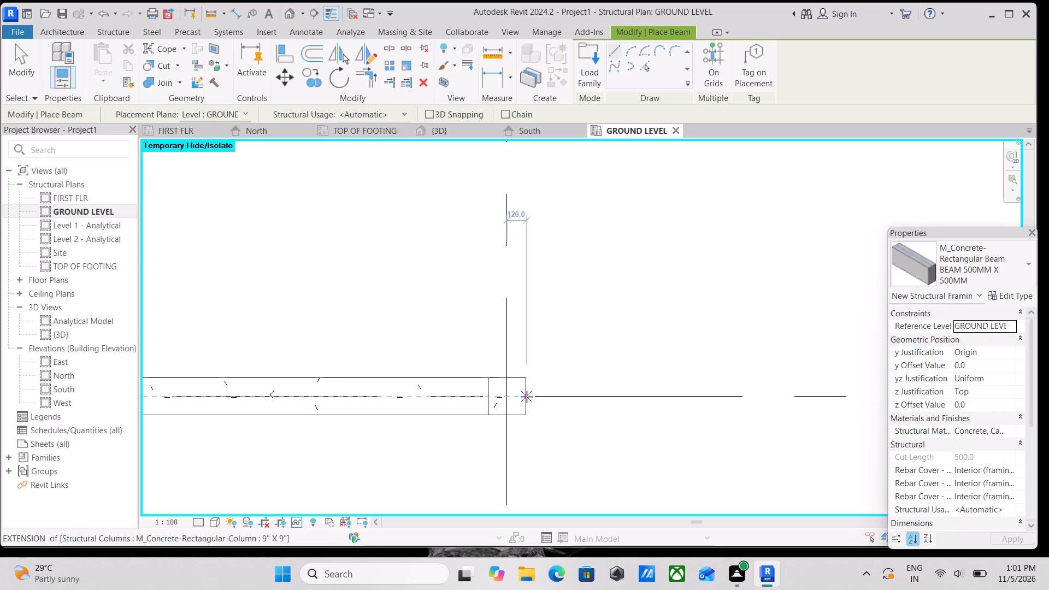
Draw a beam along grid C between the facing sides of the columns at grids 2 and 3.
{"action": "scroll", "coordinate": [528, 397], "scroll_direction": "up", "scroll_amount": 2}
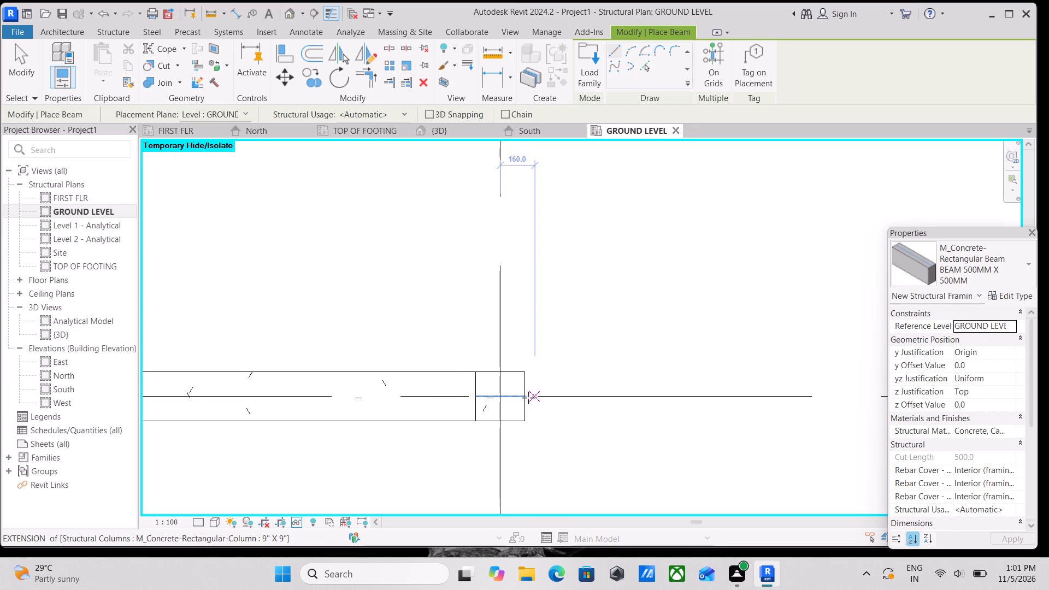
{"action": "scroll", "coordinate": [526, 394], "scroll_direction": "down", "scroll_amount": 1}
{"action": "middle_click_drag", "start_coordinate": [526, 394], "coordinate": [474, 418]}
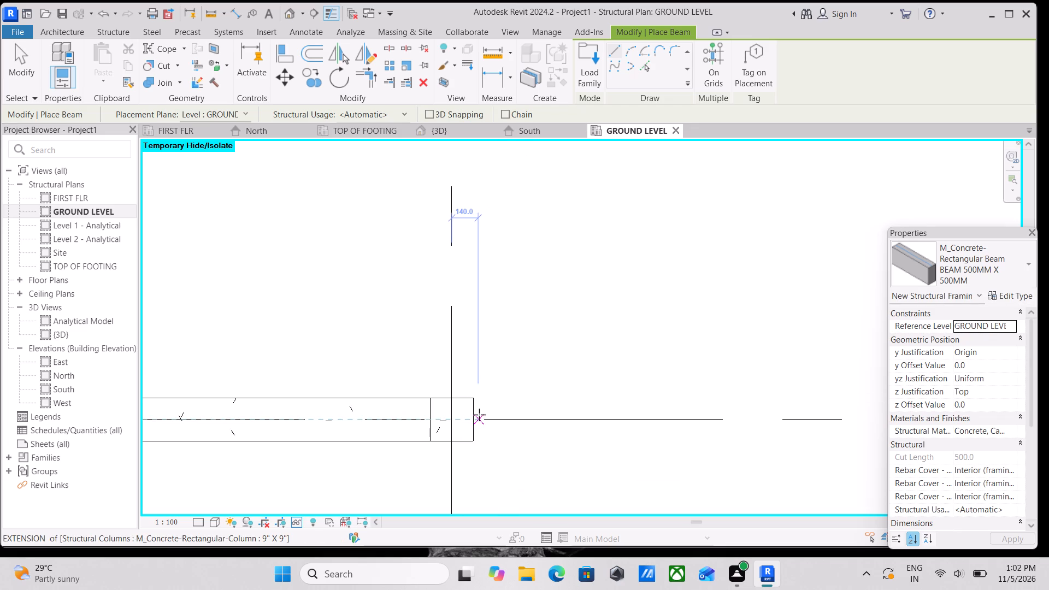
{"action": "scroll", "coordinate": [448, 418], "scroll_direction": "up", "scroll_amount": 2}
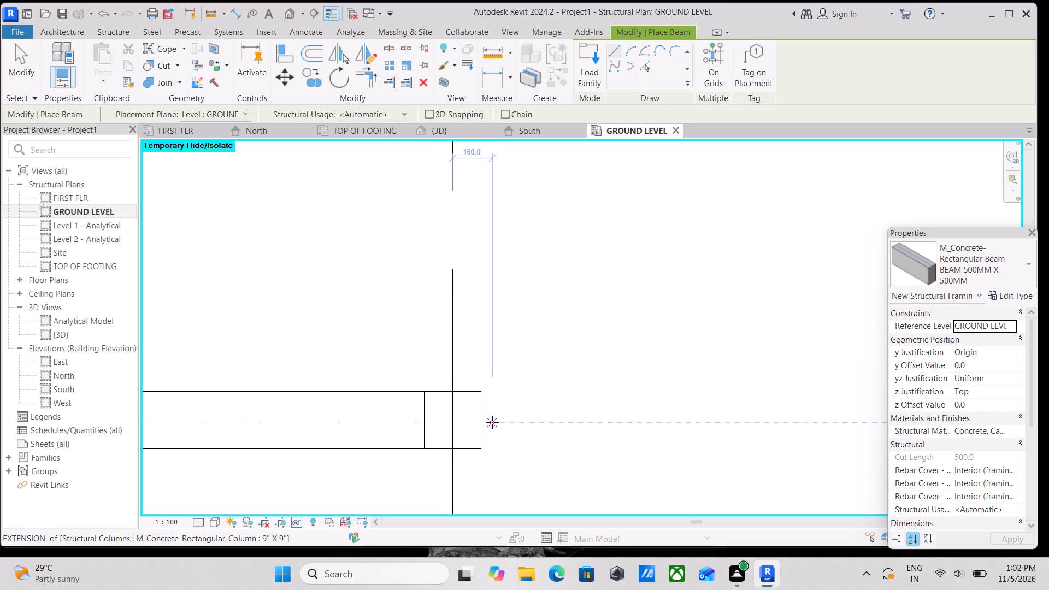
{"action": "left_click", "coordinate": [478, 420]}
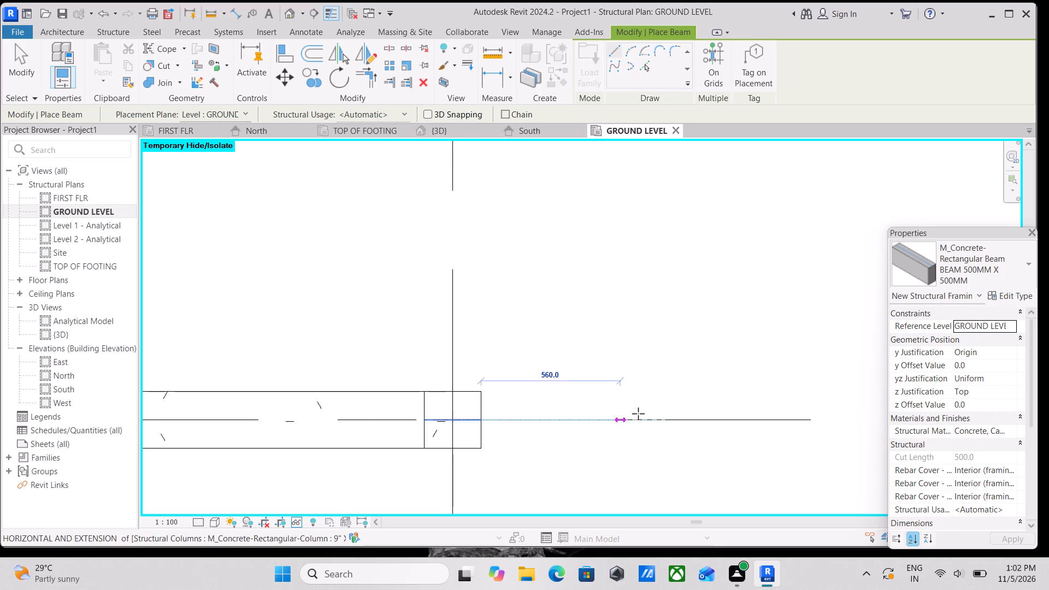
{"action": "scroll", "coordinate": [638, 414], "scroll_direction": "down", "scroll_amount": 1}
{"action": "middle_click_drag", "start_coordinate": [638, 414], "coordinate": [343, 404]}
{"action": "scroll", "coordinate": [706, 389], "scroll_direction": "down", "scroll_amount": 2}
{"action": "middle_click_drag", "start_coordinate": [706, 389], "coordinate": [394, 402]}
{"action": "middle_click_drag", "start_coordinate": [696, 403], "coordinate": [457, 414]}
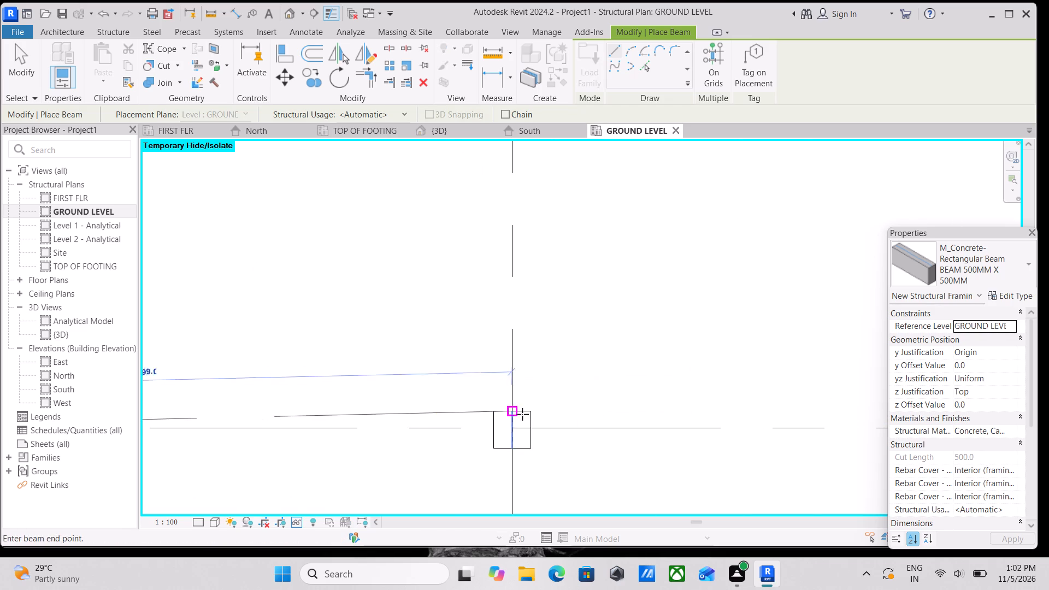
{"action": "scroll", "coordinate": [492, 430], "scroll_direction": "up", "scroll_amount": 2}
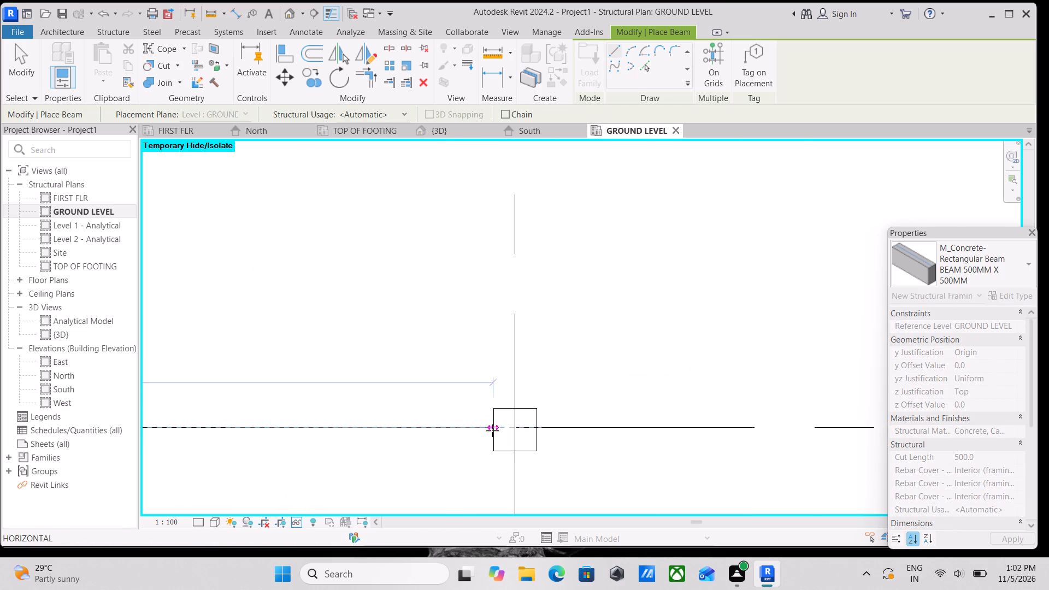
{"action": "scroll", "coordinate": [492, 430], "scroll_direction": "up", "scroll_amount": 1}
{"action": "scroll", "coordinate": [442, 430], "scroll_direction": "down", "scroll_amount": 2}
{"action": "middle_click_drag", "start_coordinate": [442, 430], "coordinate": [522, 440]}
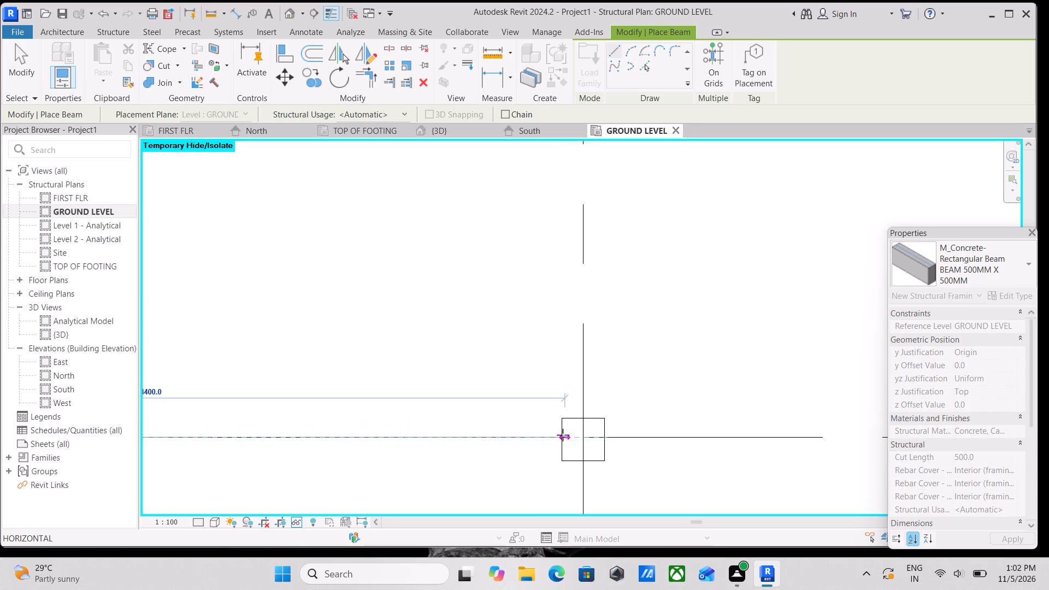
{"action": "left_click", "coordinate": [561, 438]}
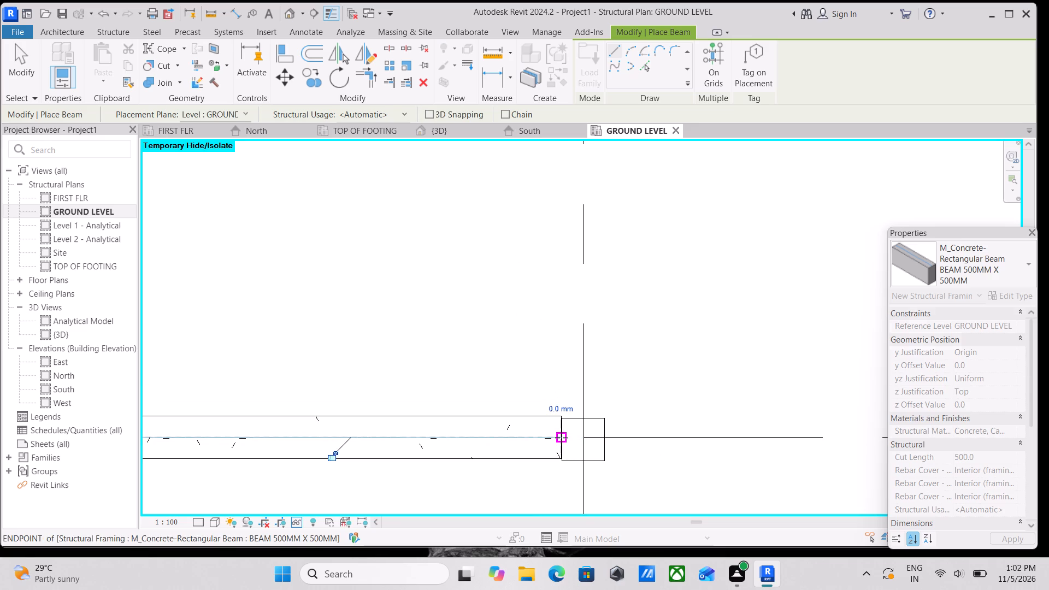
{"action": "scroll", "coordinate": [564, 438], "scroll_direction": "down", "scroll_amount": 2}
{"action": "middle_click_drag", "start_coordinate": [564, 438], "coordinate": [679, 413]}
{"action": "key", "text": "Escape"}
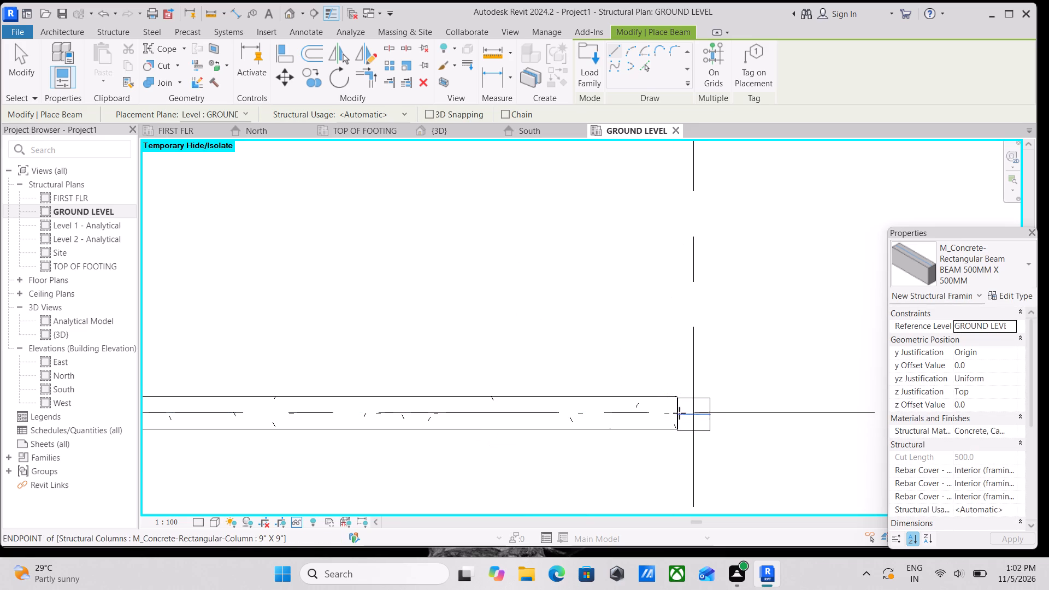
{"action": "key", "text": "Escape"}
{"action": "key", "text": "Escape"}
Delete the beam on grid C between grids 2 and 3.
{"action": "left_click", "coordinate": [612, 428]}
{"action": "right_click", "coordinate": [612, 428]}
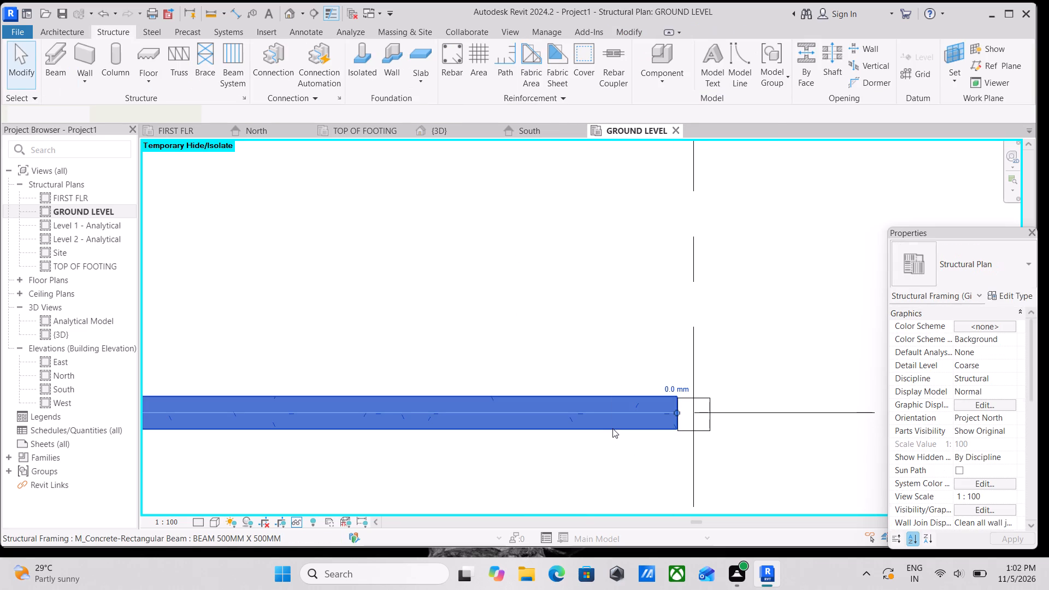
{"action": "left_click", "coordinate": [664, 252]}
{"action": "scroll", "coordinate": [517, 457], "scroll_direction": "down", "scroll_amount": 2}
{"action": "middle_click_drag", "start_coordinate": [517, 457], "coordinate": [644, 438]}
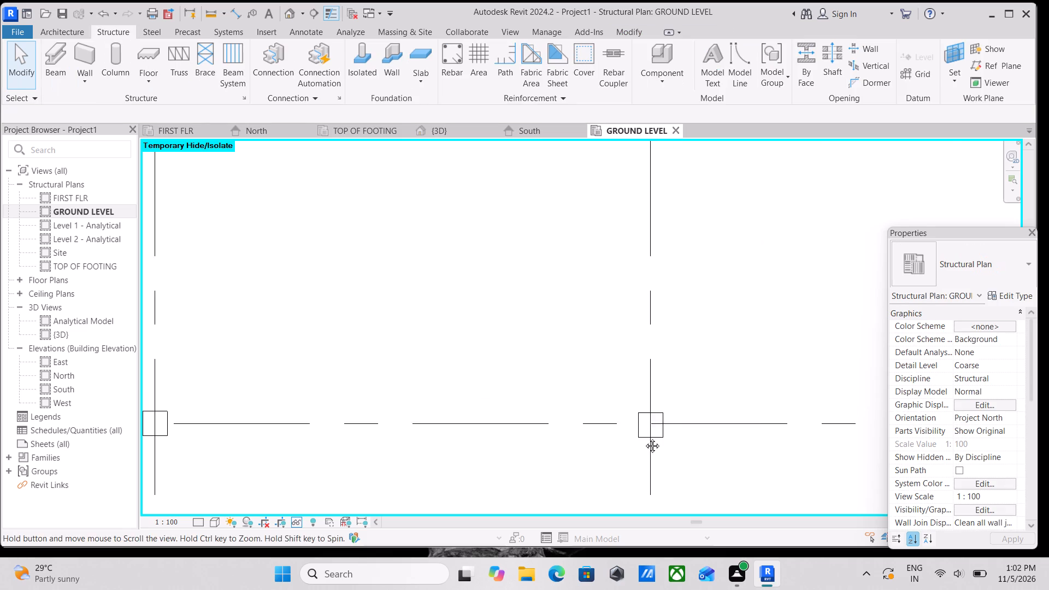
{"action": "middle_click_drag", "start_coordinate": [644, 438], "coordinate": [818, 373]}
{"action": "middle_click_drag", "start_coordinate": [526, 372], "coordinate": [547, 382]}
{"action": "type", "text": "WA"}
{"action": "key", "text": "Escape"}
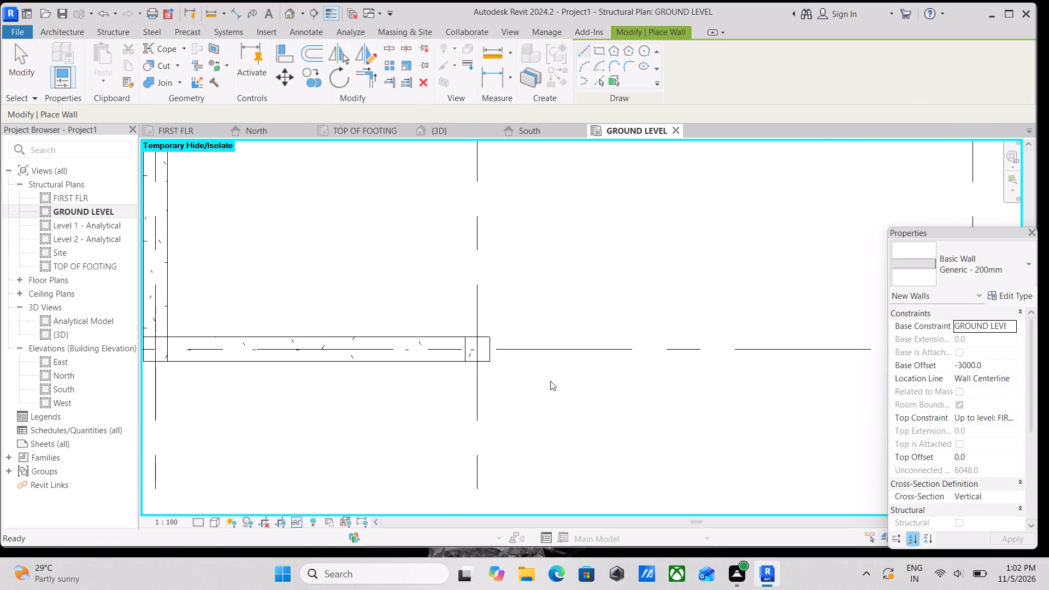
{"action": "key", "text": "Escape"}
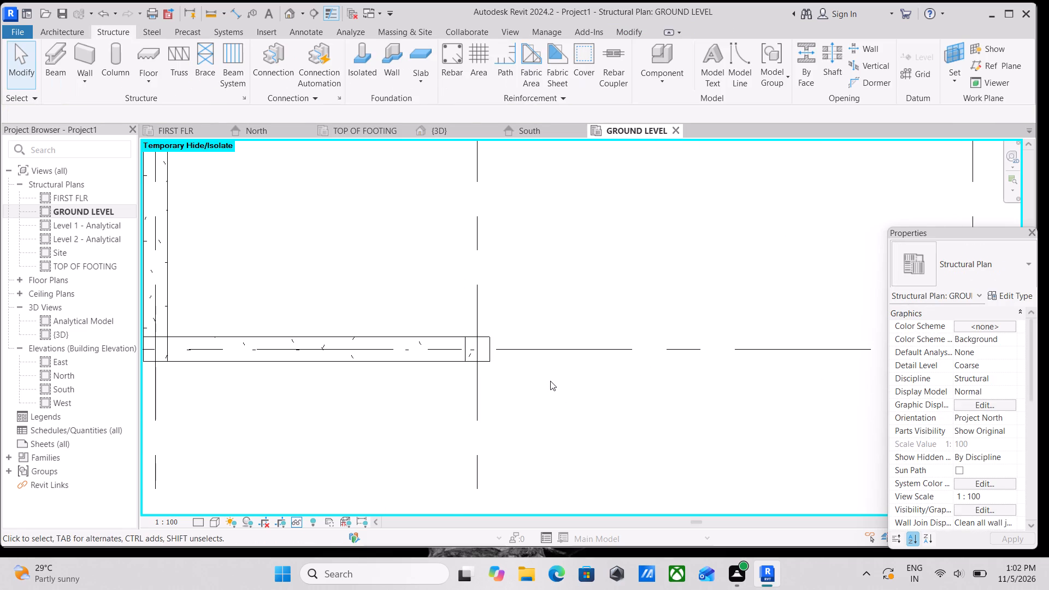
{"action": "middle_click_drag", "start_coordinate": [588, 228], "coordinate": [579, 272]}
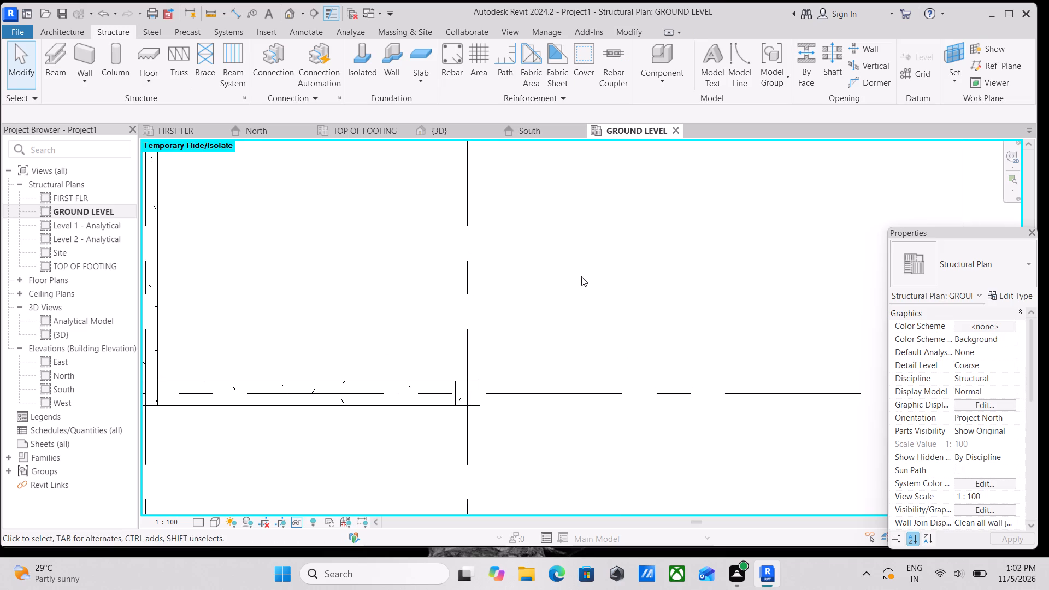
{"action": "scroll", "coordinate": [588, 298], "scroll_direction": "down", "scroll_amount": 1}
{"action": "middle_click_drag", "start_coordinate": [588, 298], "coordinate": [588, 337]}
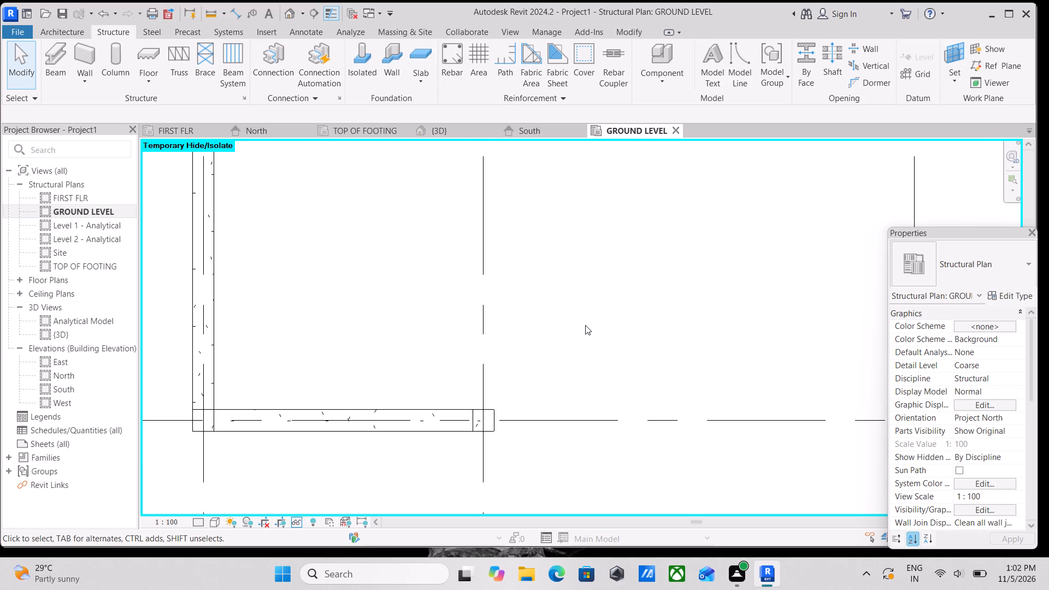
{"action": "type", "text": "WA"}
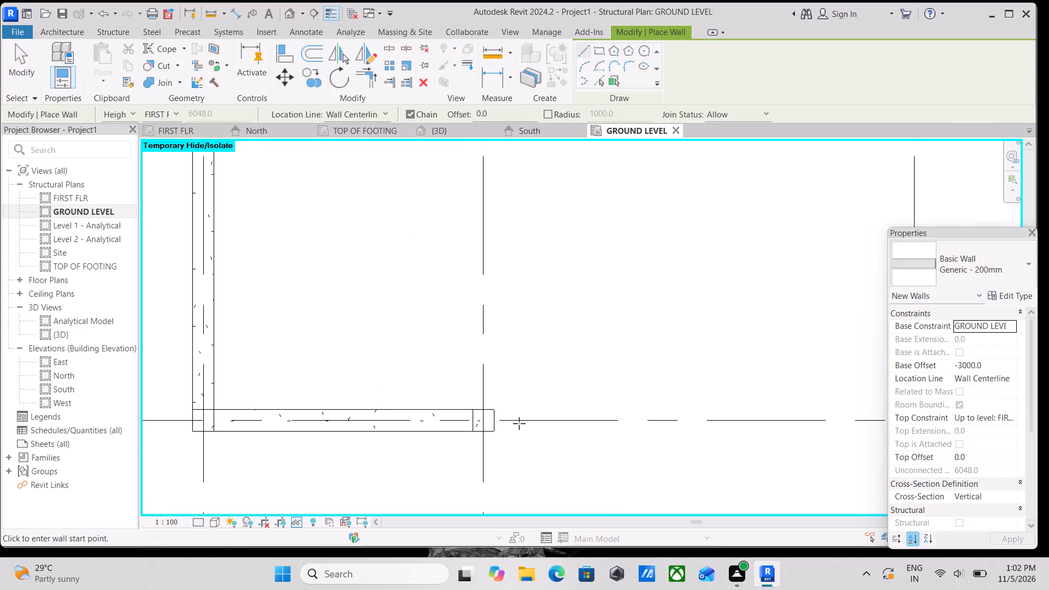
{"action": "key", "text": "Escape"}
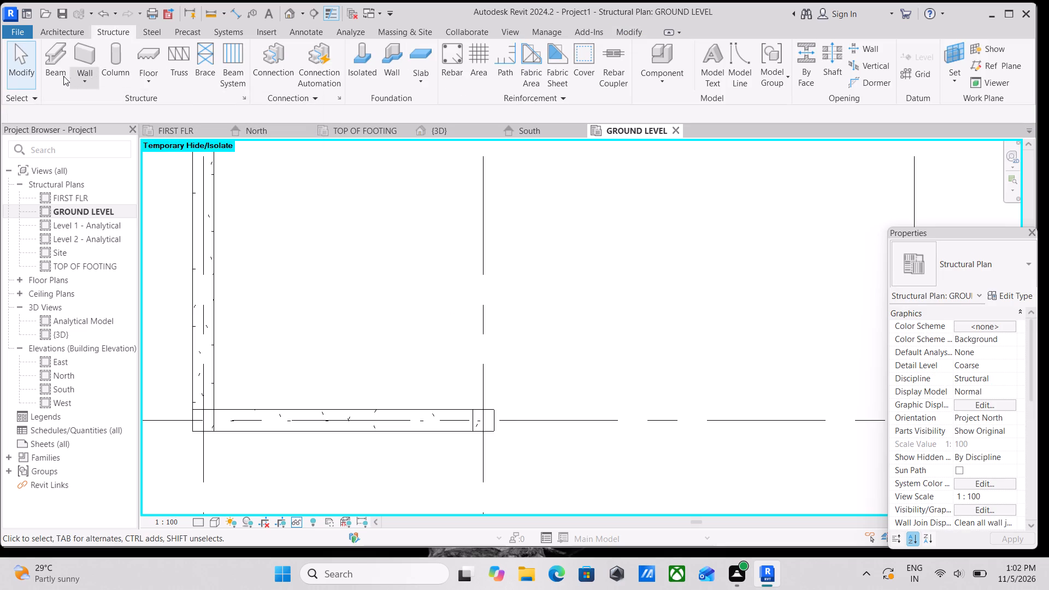
Draw a BEAM 500MM X 500MM beam about 4380 mm long along grid C between the facing sides of the grid 2 and grid 3 columns.
{"action": "left_click", "coordinate": [60, 76]}
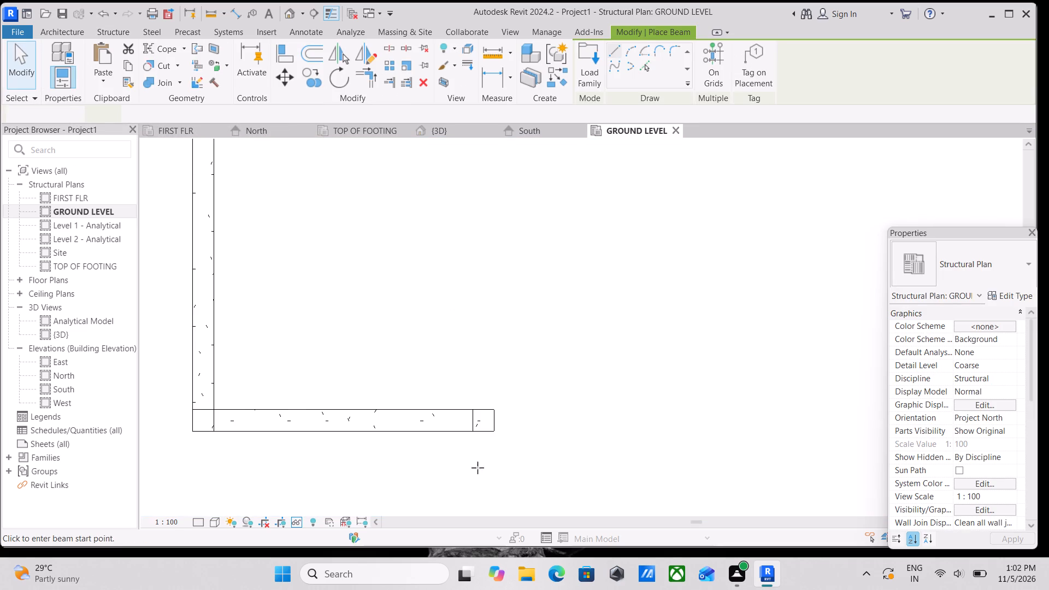
{"action": "scroll", "coordinate": [494, 424], "scroll_direction": "up", "scroll_amount": 3}
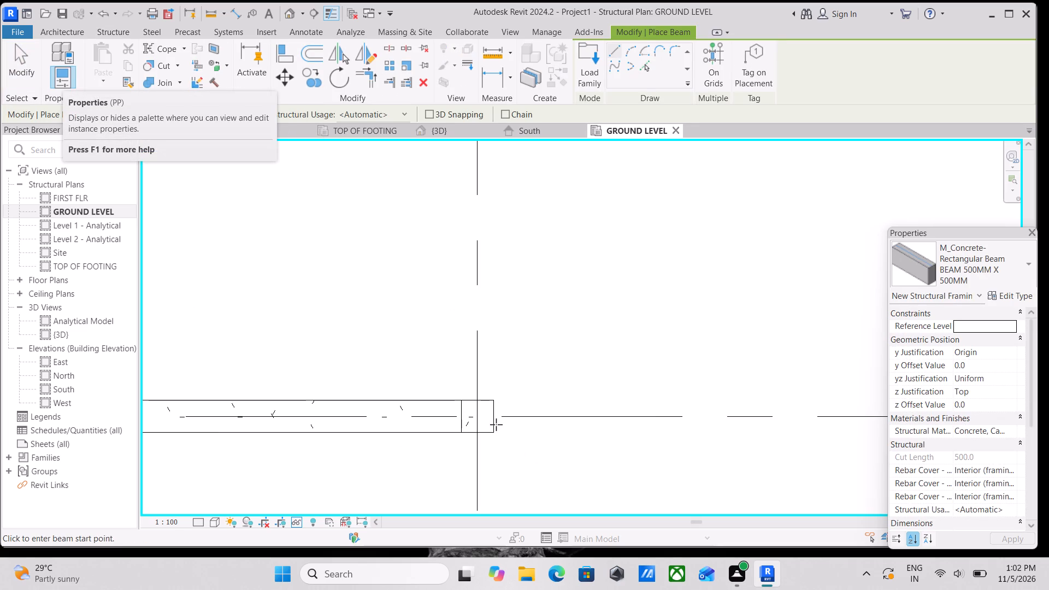
{"action": "left_click", "coordinate": [1017, 278]}
{"action": "left_click", "coordinate": [1017, 278]}
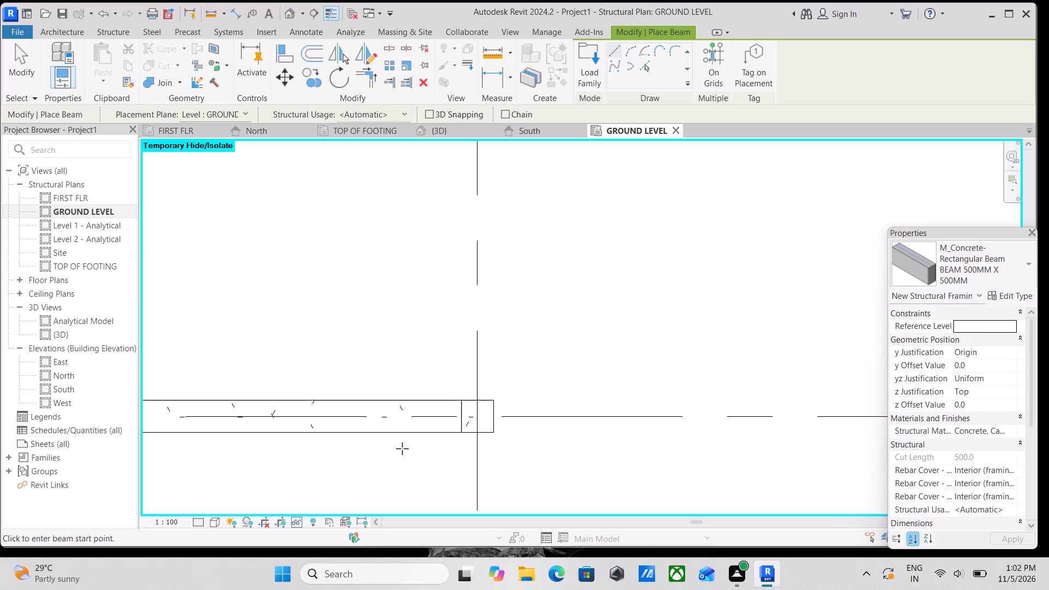
{"action": "scroll", "coordinate": [464, 439], "scroll_direction": "up", "scroll_amount": 2}
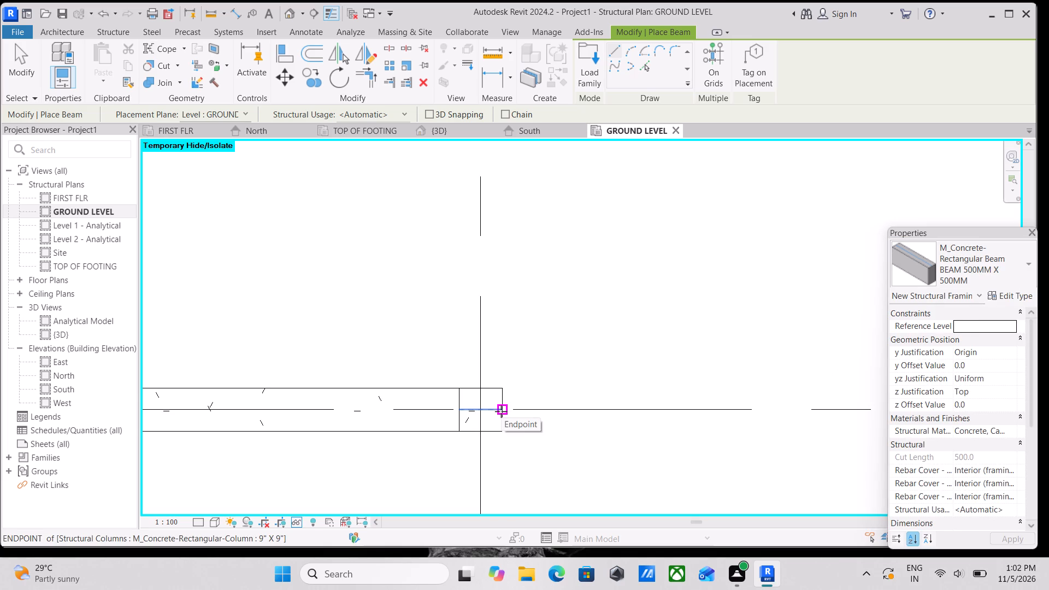
{"action": "left_click", "coordinate": [501, 411]}
{"action": "middle_click_drag", "start_coordinate": [688, 400], "coordinate": [346, 385]}
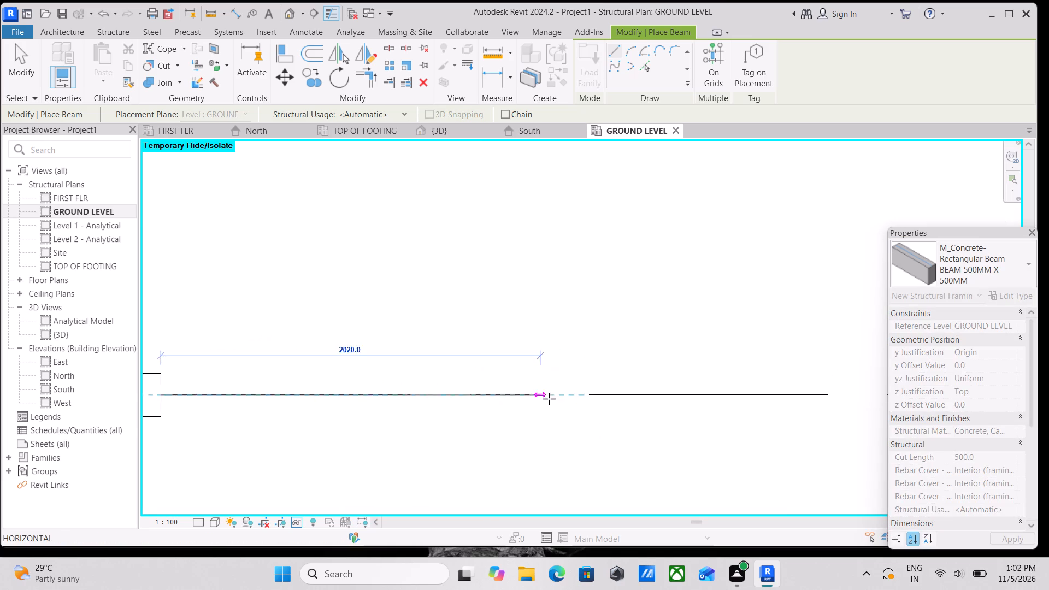
{"action": "scroll", "coordinate": [550, 398], "scroll_direction": "down", "scroll_amount": 2}
{"action": "middle_click_drag", "start_coordinate": [550, 398], "coordinate": [359, 400]}
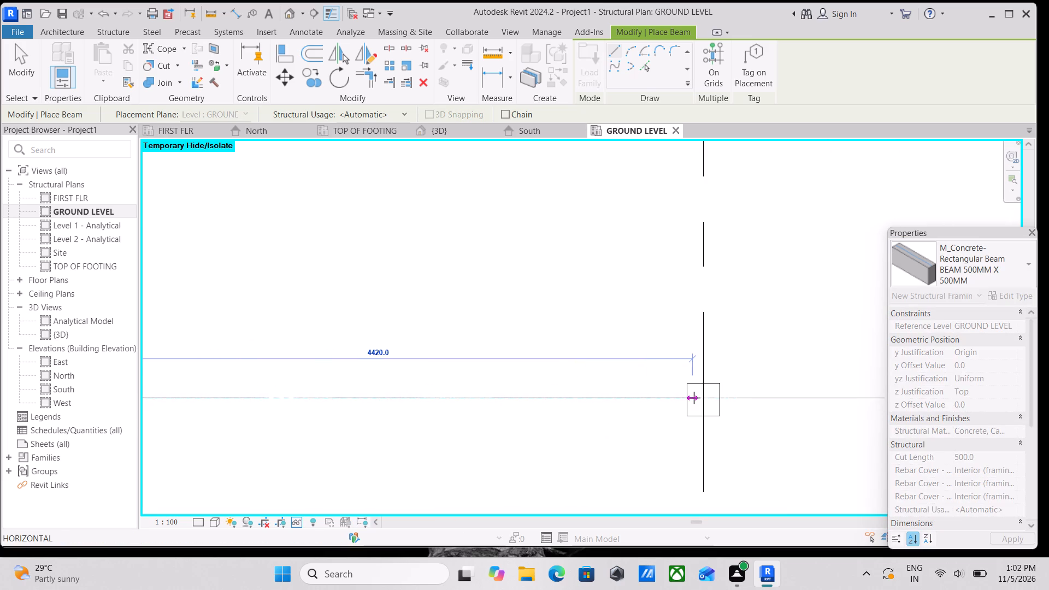
{"action": "left_click", "coordinate": [687, 399]}
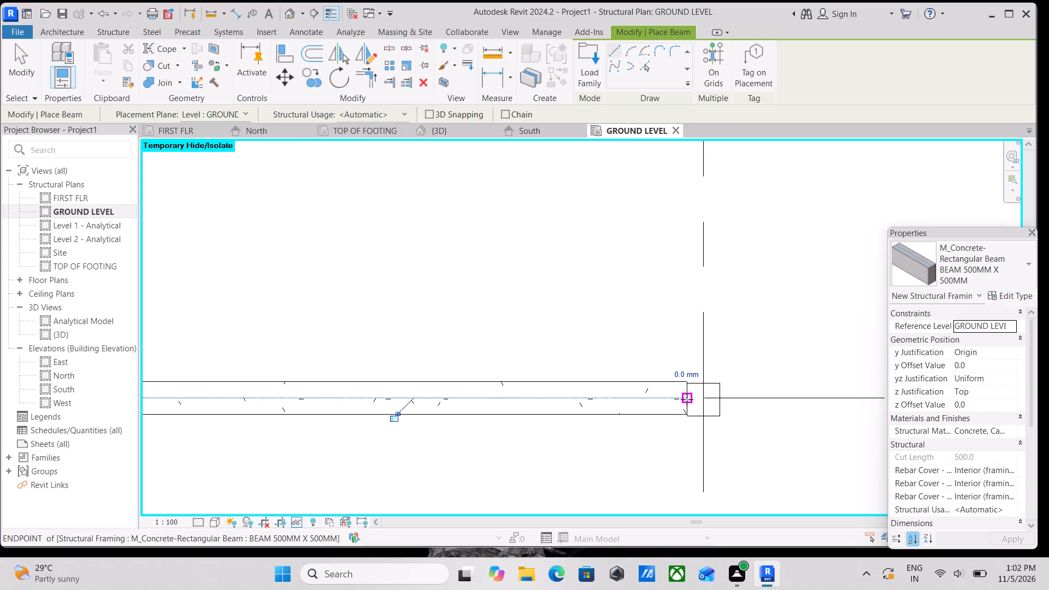
{"action": "middle_click_drag", "start_coordinate": [687, 399], "coordinate": [845, 353]}
{"action": "key", "text": "Escape"}
{"action": "key", "text": "Escape"}
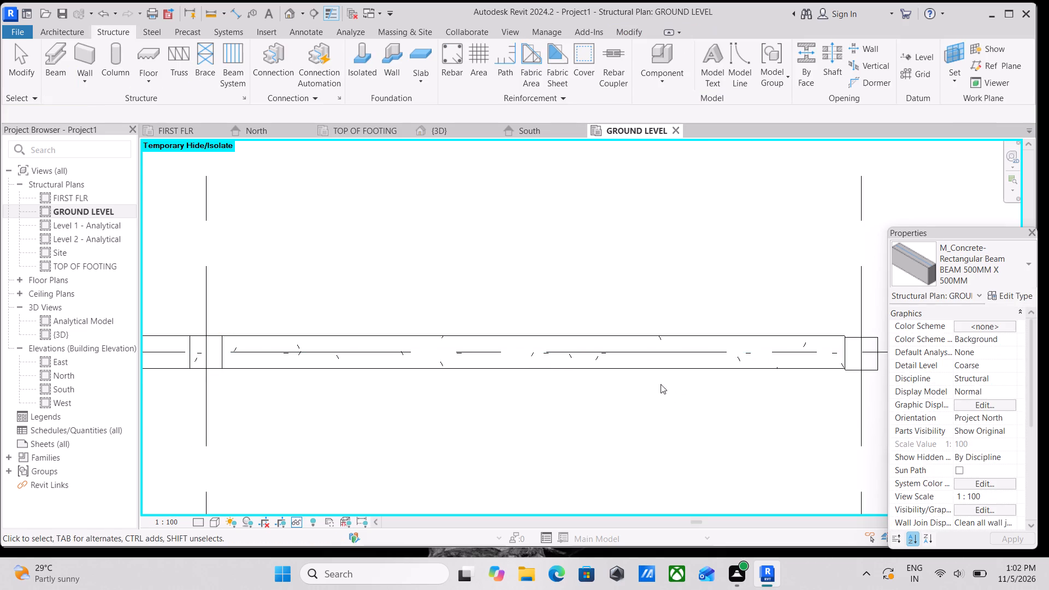
{"action": "key", "text": "Escape"}
Extend the grid 3 end of the new grid C beam to the near face of column C-3, about 4385 mm cut length.
{"action": "middle_click_drag", "start_coordinate": [680, 374], "coordinate": [541, 412]}
{"action": "middle_click_drag", "start_coordinate": [603, 410], "coordinate": [765, 408]}
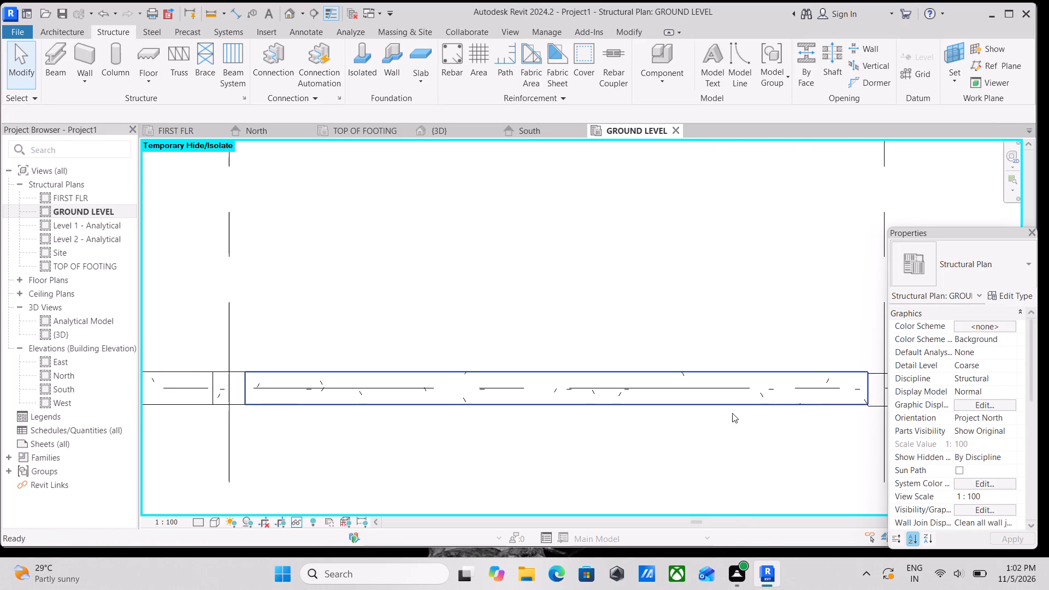
{"action": "scroll", "coordinate": [294, 407], "scroll_direction": "up", "scroll_amount": 3}
{"action": "scroll", "coordinate": [305, 405], "scroll_direction": "down", "scroll_amount": 2}
{"action": "middle_click_drag", "start_coordinate": [363, 406], "coordinate": [0, 422]}
{"action": "scroll", "coordinate": [363, 407], "scroll_direction": "down", "scroll_amount": 2}
{"action": "middle_click_drag", "start_coordinate": [363, 407], "coordinate": [341, 415]}
{"action": "scroll", "coordinate": [558, 390], "scroll_direction": "up", "scroll_amount": 7}
{"action": "scroll", "coordinate": [512, 396], "scroll_direction": "up", "scroll_amount": 2}
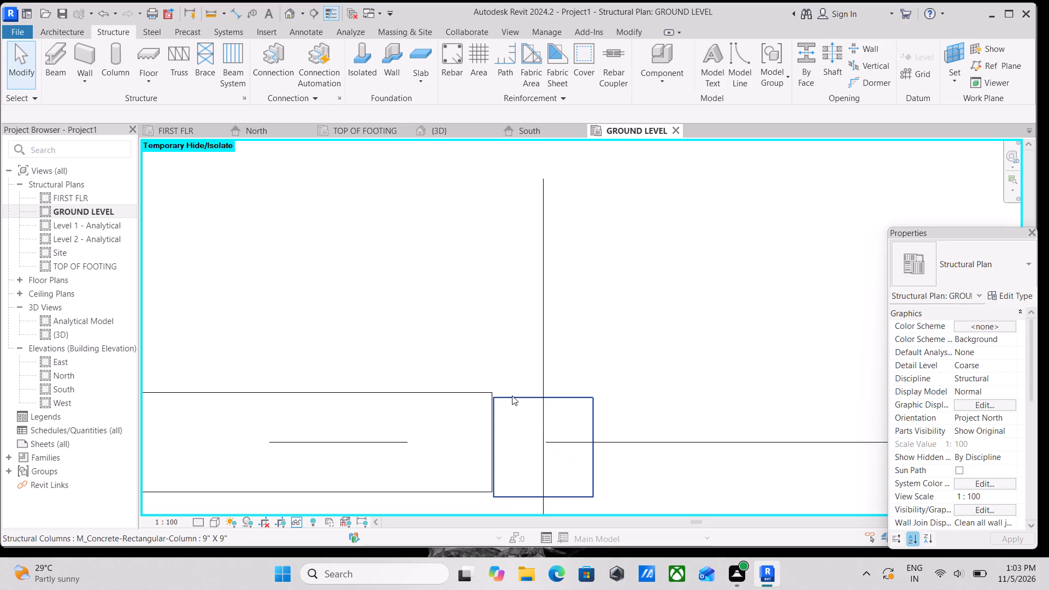
{"action": "left_click", "coordinate": [514, 394]}
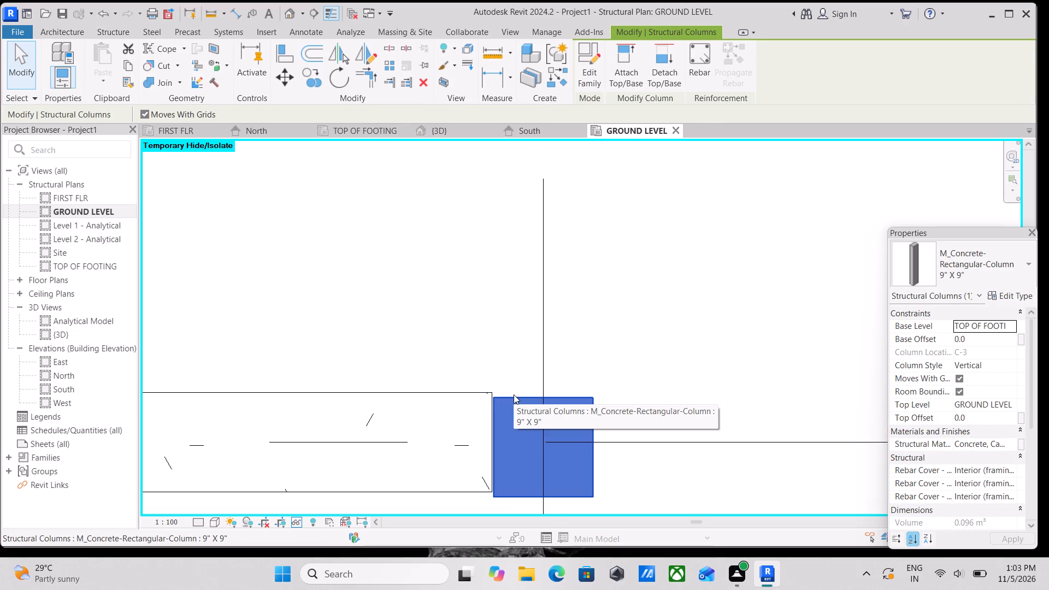
{"action": "scroll", "coordinate": [501, 401], "scroll_direction": "up", "scroll_amount": 2}
{"action": "key", "text": "Escape"}
{"action": "scroll", "coordinate": [474, 430], "scroll_direction": "up", "scroll_amount": 2}
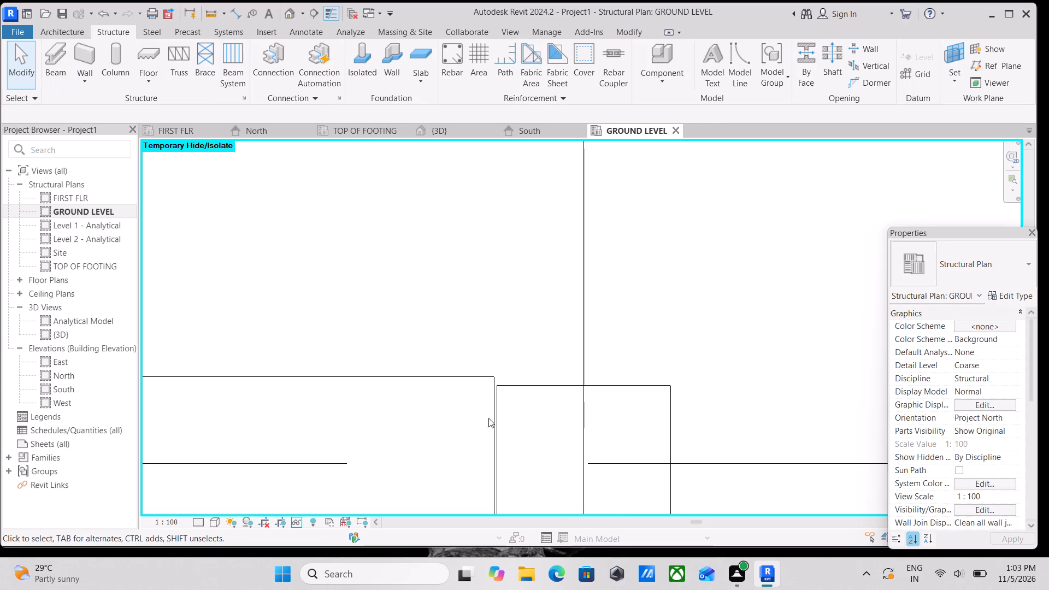
{"action": "left_click", "coordinate": [491, 394]}
{"action": "left_click", "coordinate": [494, 461]}
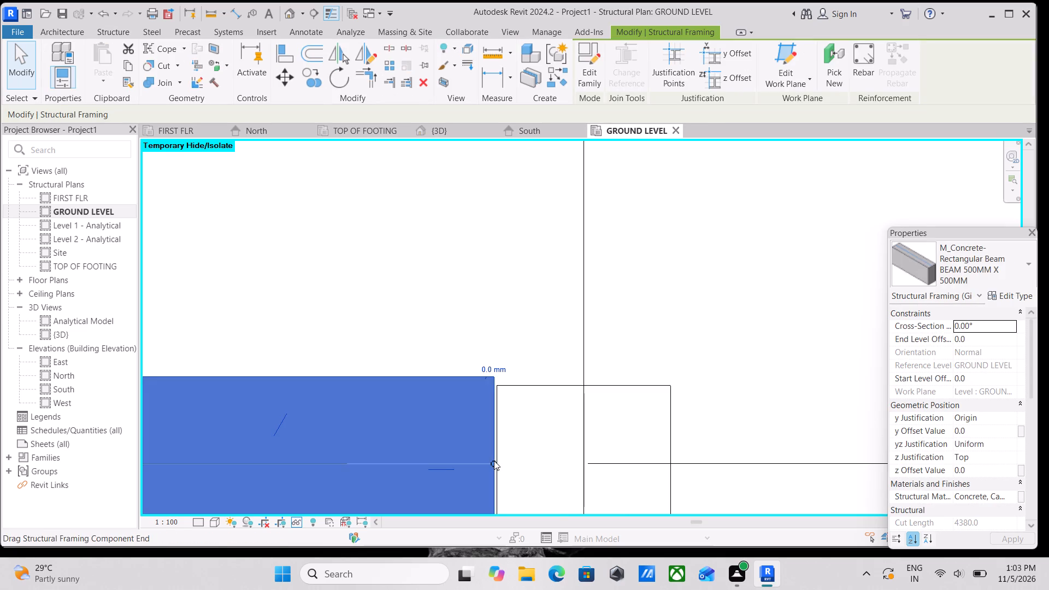
{"action": "key", "text": "Escape"}
{"action": "key", "text": "Escape"}
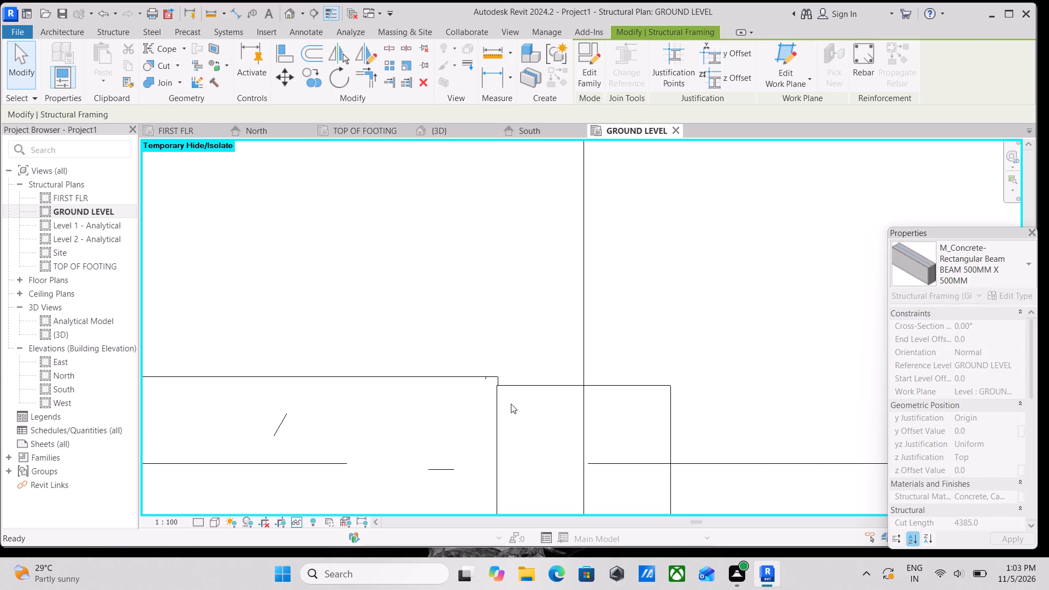
Align the side of column C-3 facing grid B with the matching long edge of the grid C beam.
{"action": "type", "text": "AL"}
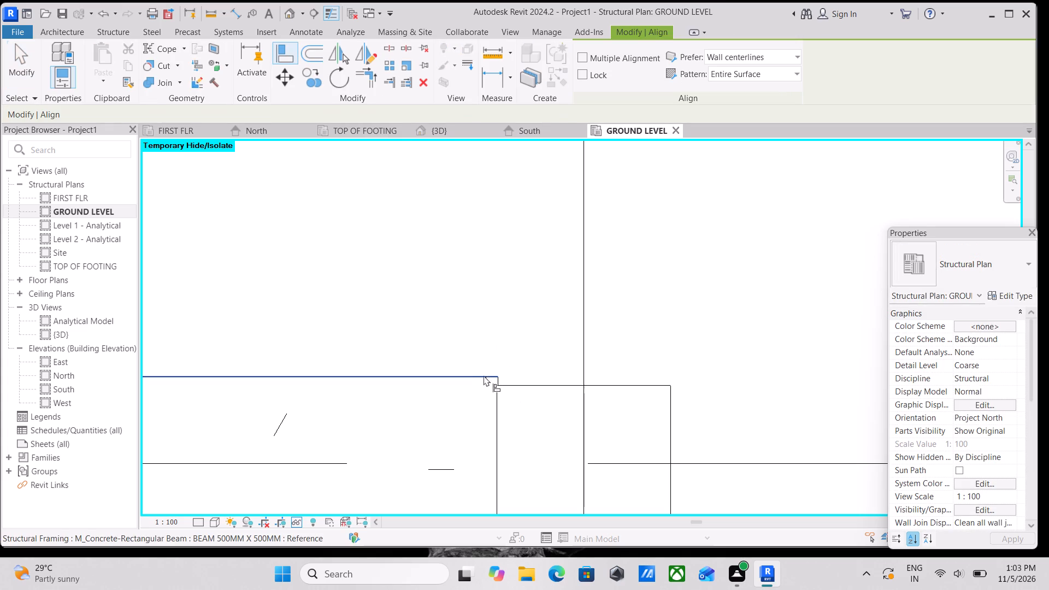
{"action": "left_click", "coordinate": [466, 379]}
{"action": "left_click", "coordinate": [520, 390]}
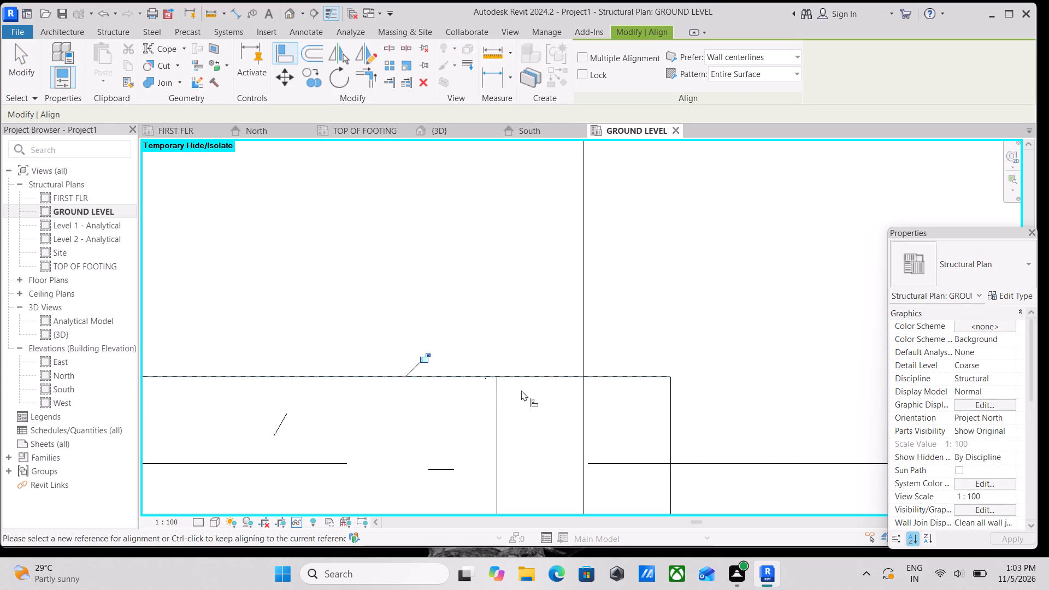
{"action": "scroll", "coordinate": [531, 394], "scroll_direction": "down", "scroll_amount": 5}
{"action": "middle_click_drag", "start_coordinate": [537, 410], "coordinate": [533, 438]}
{"action": "key", "text": "Escape"}
{"action": "key", "text": "Escape"}
{"action": "scroll", "coordinate": [556, 436], "scroll_direction": "down", "scroll_amount": 2}
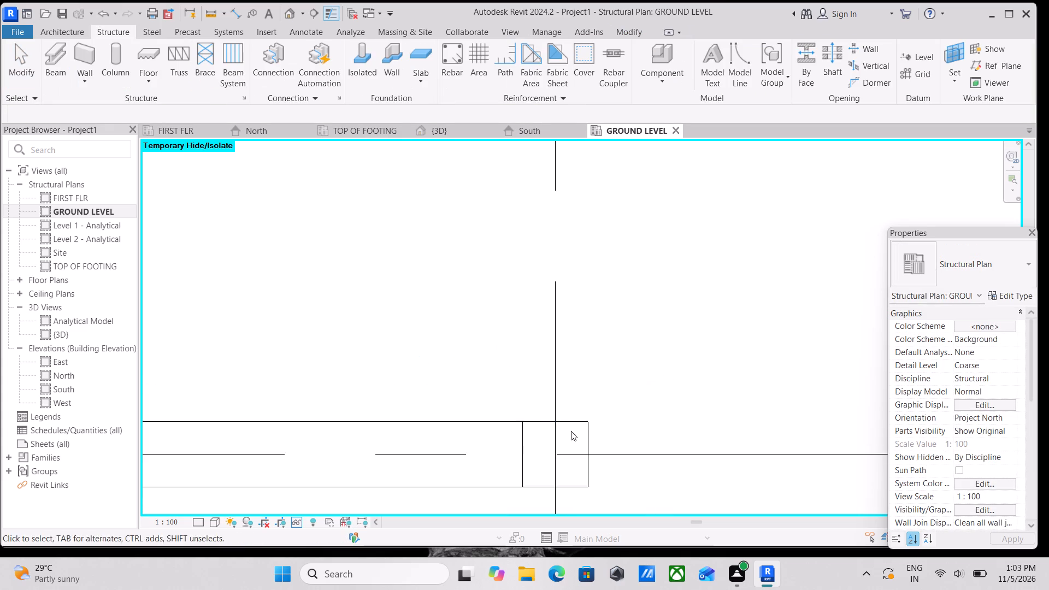
{"action": "key", "text": "Escape"}
{"action": "scroll", "coordinate": [579, 427], "scroll_direction": "down", "scroll_amount": 10}
{"action": "key", "text": "Escape"}
{"action": "scroll", "coordinate": [618, 407], "scroll_direction": "down", "scroll_amount": 3}
{"action": "middle_click_drag", "start_coordinate": [618, 407], "coordinate": [617, 433]}
{"action": "scroll", "coordinate": [617, 433], "scroll_direction": "down", "scroll_amount": 4}
{"action": "middle_click_drag", "start_coordinate": [624, 433], "coordinate": [621, 439]}
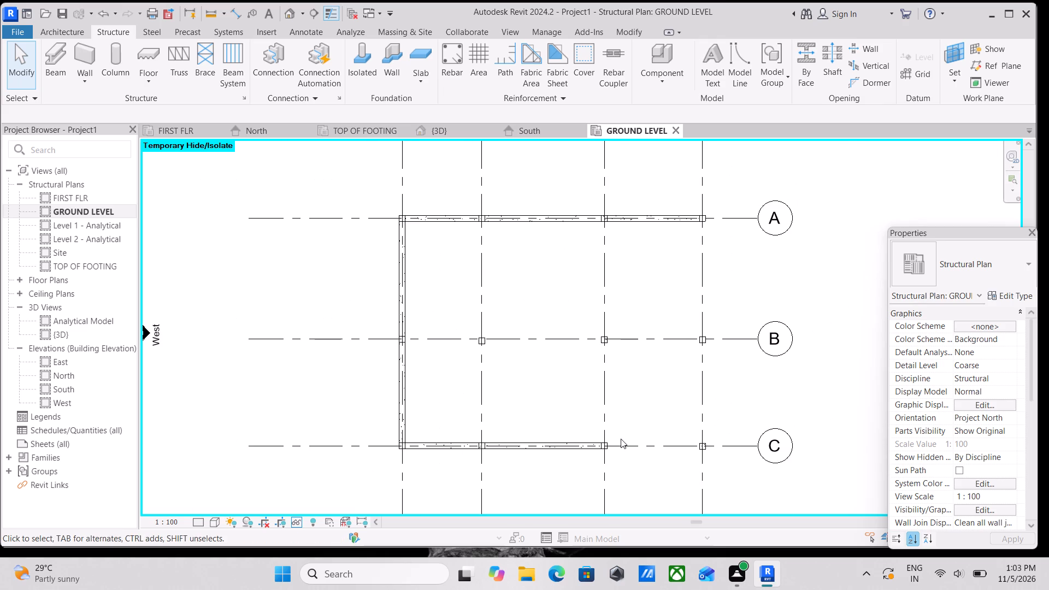
Draw a BEAM 500MM X 500MM beam about 3500 mm long along grid C between the facing sides of the grid 3 and grid 4 columns.
{"action": "type", "text": "WA"}
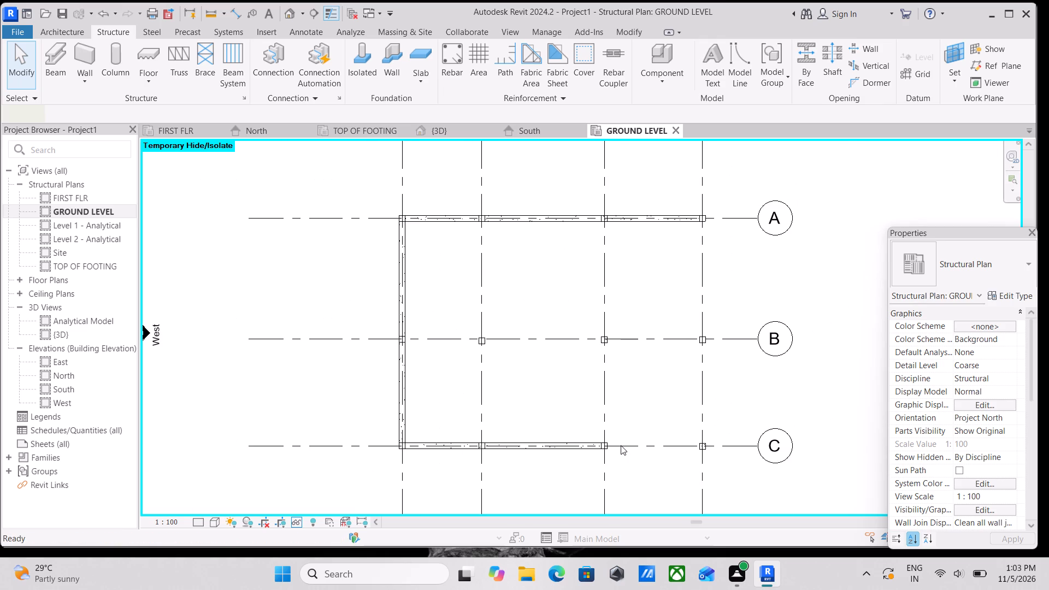
{"action": "key", "text": "Escape"}
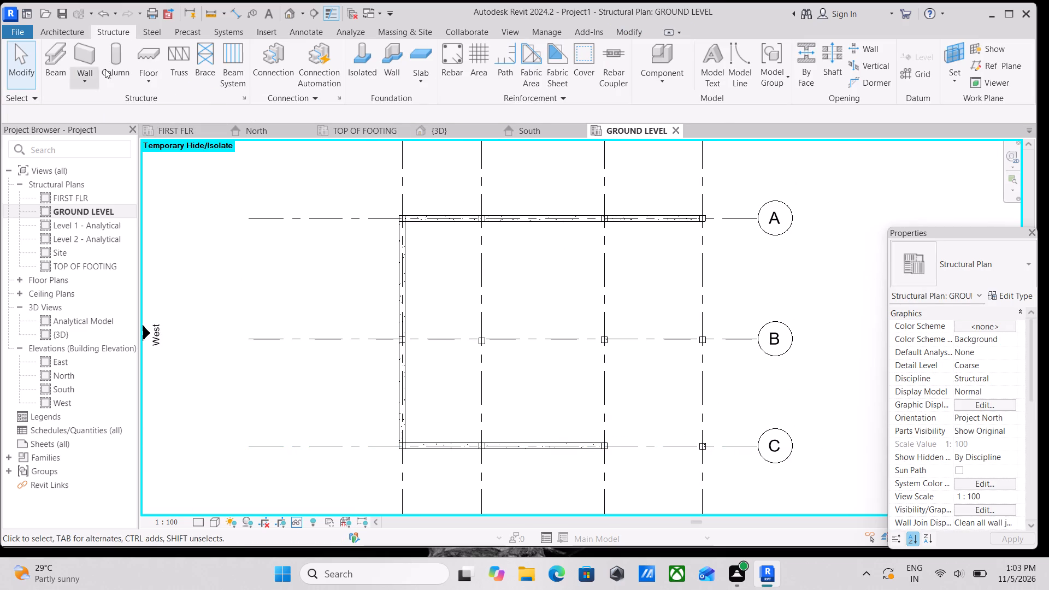
{"action": "left_click", "coordinate": [55, 75]}
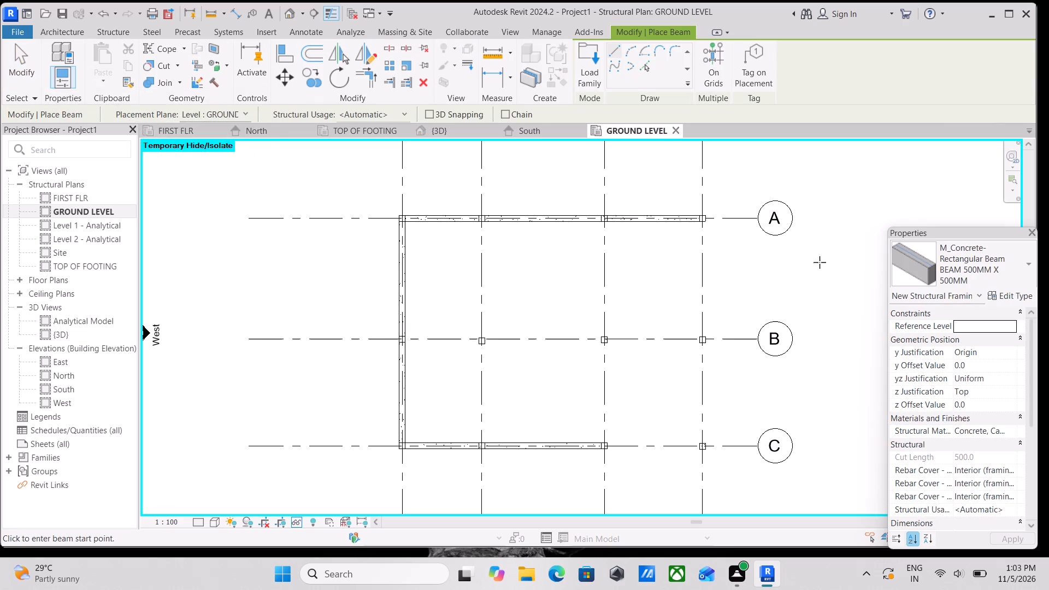
{"action": "scroll", "coordinate": [705, 436], "scroll_direction": "up", "scroll_amount": 3}
{"action": "scroll", "coordinate": [596, 440], "scroll_direction": "up", "scroll_amount": 3}
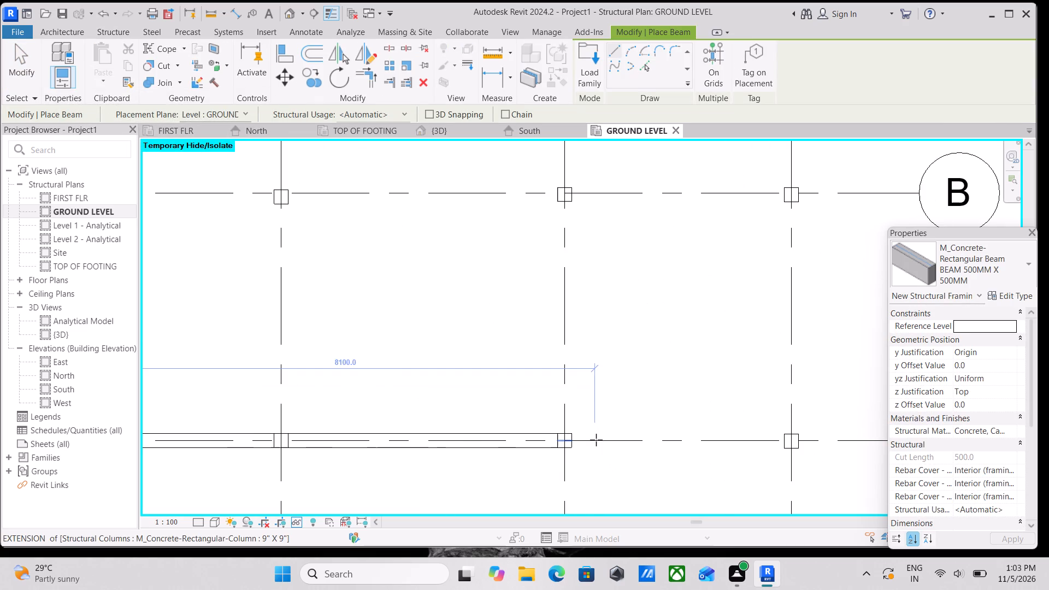
{"action": "middle_click_drag", "start_coordinate": [708, 392], "coordinate": [617, 356]}
{"action": "scroll", "coordinate": [502, 424], "scroll_direction": "up", "scroll_amount": 2}
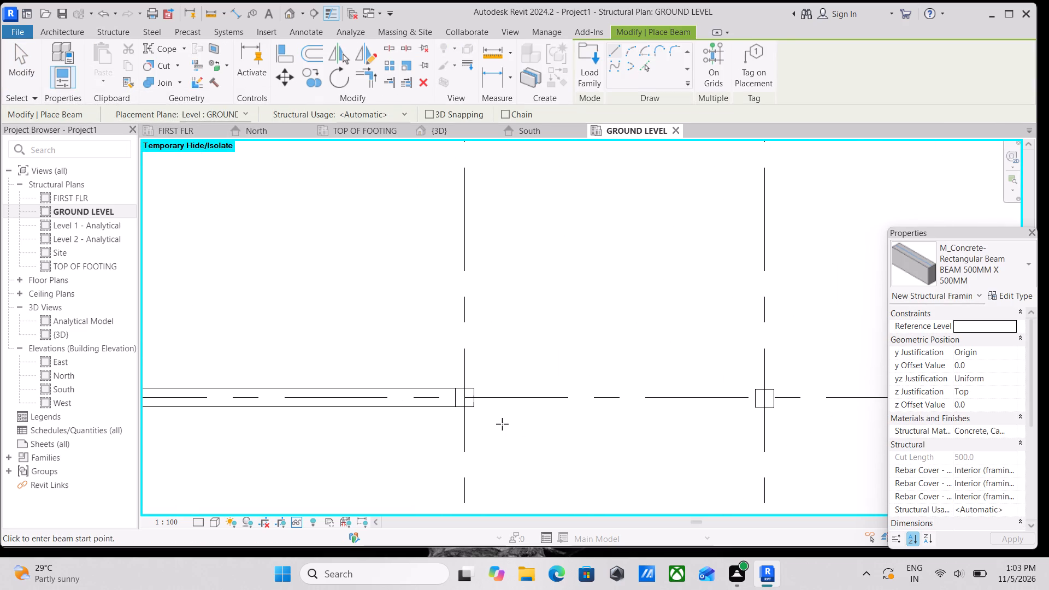
{"action": "scroll", "coordinate": [469, 399], "scroll_direction": "up", "scroll_amount": 2}
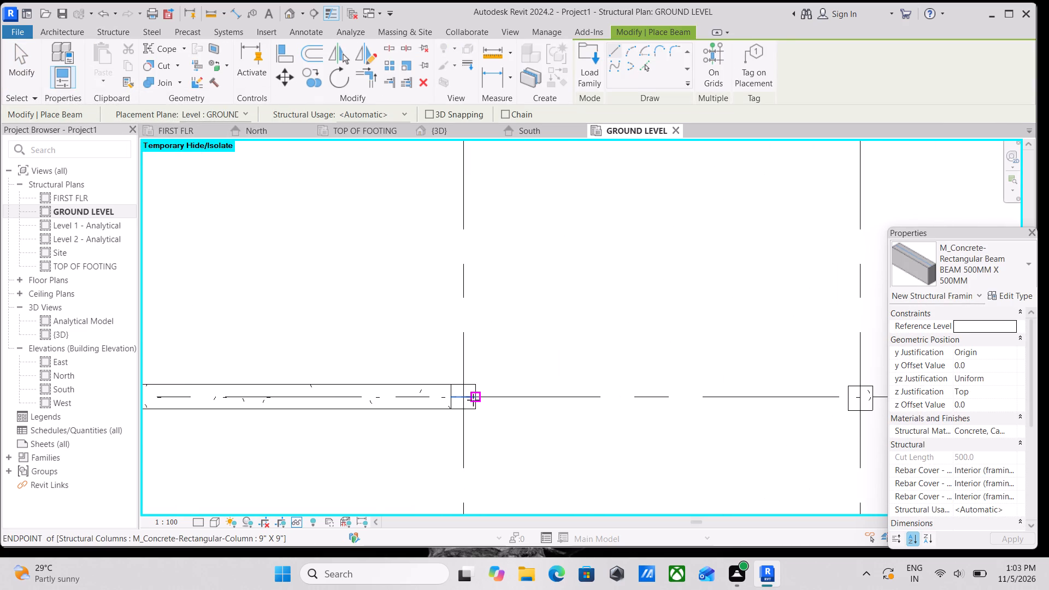
{"action": "left_click", "coordinate": [473, 399]}
{"action": "middle_click_drag", "start_coordinate": [644, 393], "coordinate": [433, 396]}
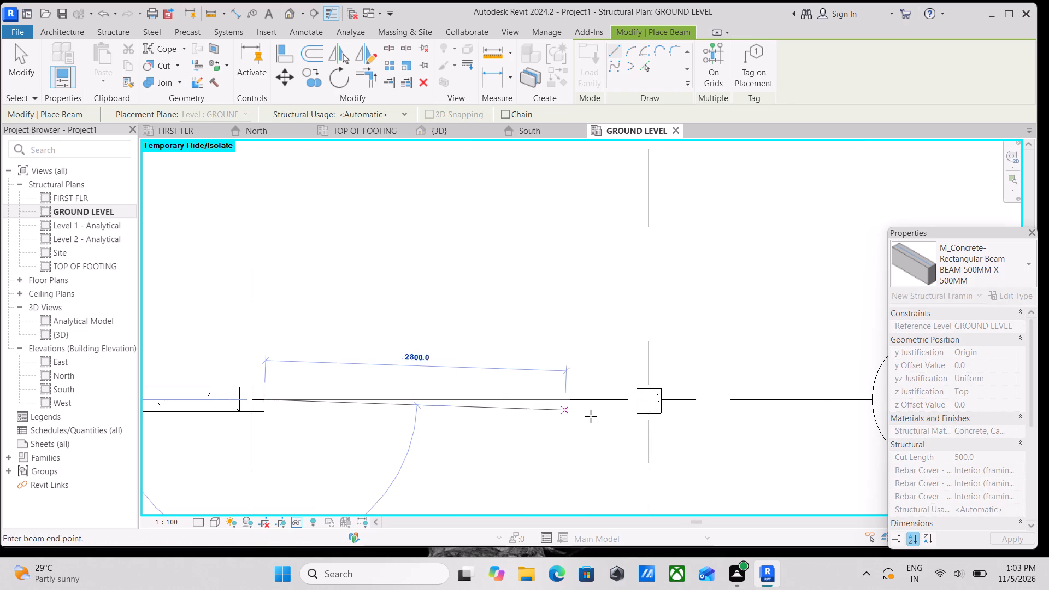
{"action": "scroll", "coordinate": [638, 399], "scroll_direction": "up", "scroll_amount": 1}
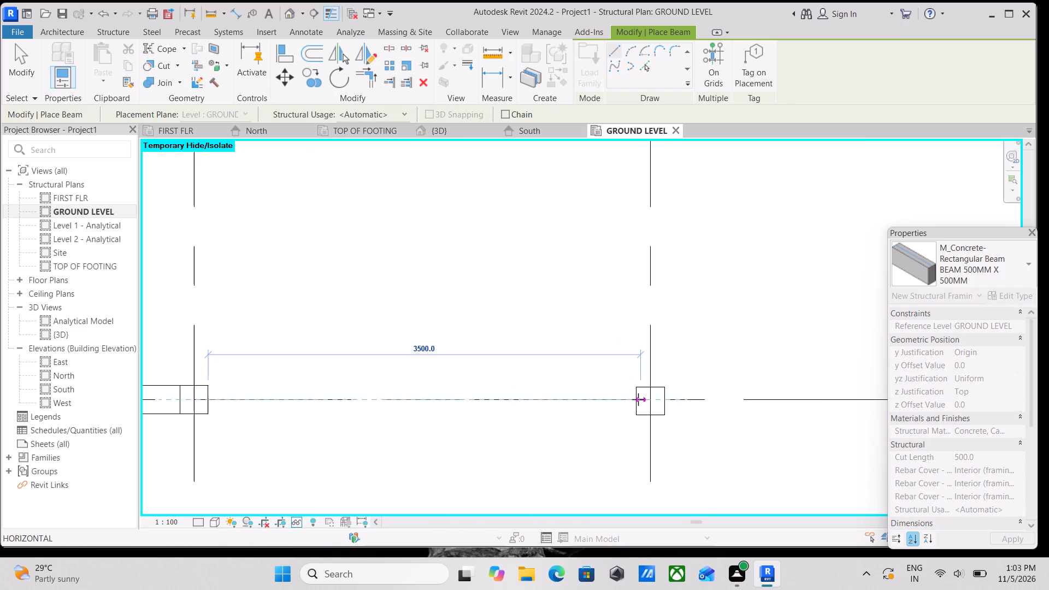
{"action": "scroll", "coordinate": [638, 399], "scroll_direction": "up", "scroll_amount": 6}
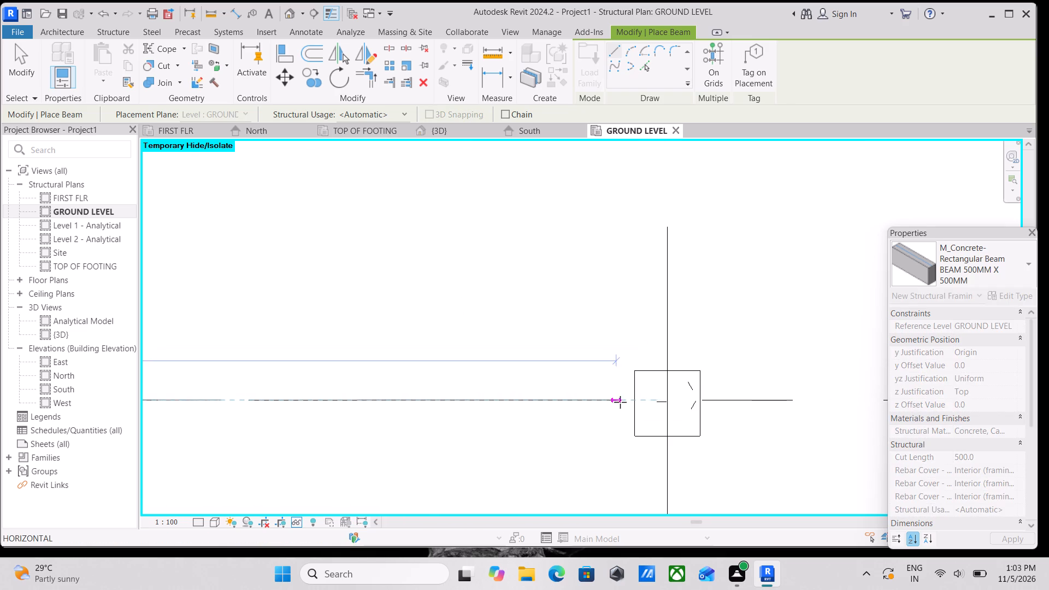
{"action": "left_click", "coordinate": [638, 399]}
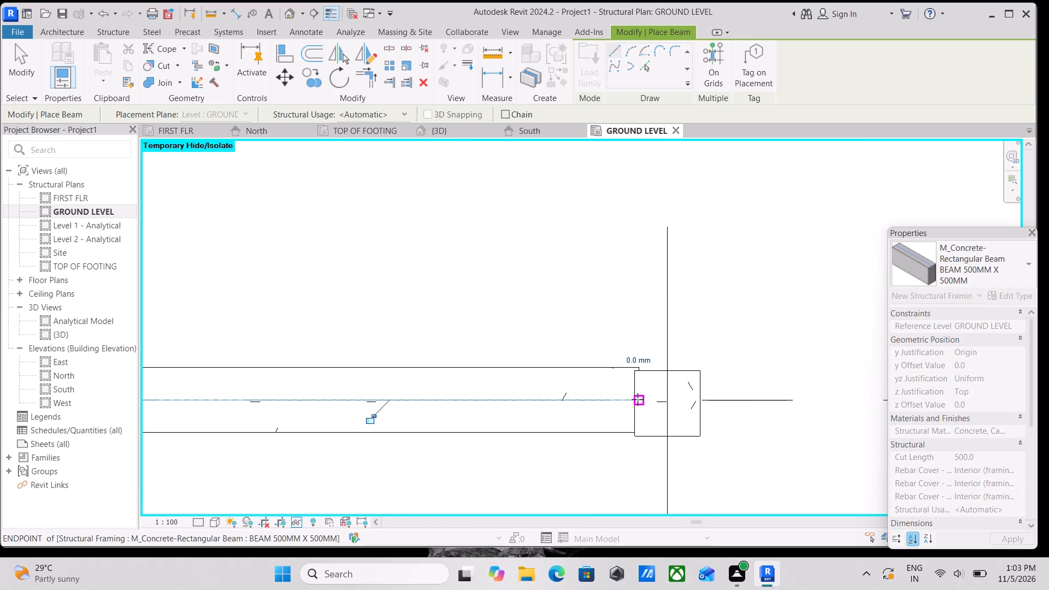
{"action": "middle_click_drag", "start_coordinate": [638, 399], "coordinate": [721, 362]}
{"action": "scroll", "coordinate": [708, 373], "scroll_direction": "down", "scroll_amount": 3}
{"action": "middle_click_drag", "start_coordinate": [708, 373], "coordinate": [769, 357]}
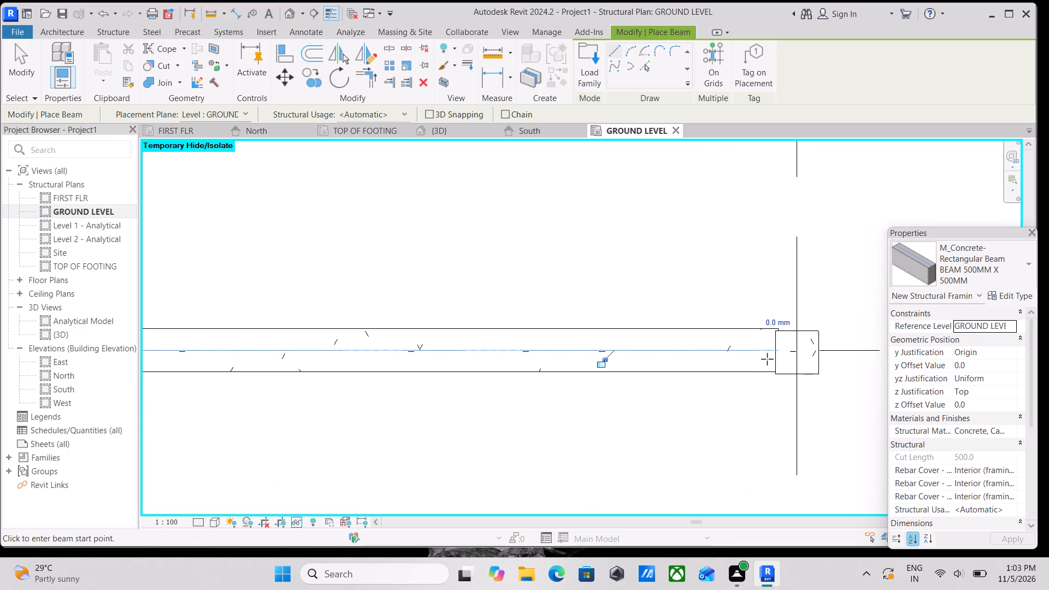
{"action": "key", "text": "Escape"}
{"action": "scroll", "coordinate": [441, 367], "scroll_direction": "down", "scroll_amount": 2}
{"action": "middle_click_drag", "start_coordinate": [440, 367], "coordinate": [587, 357]}
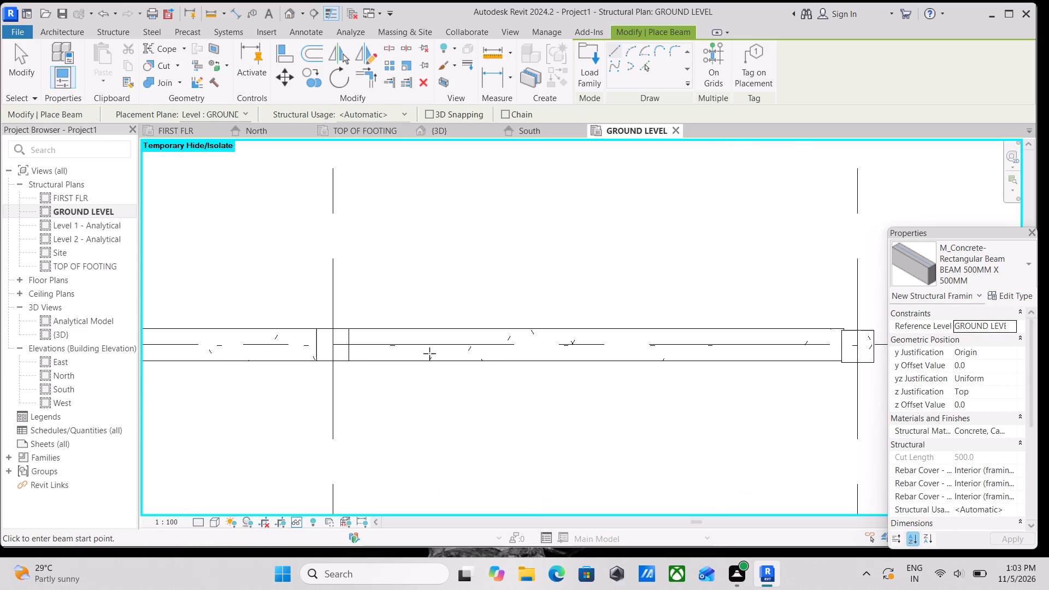
{"action": "middle_click_drag", "start_coordinate": [546, 367], "coordinate": [417, 362]}
{"action": "key", "text": "Escape"}
Align the side of column C-4 facing grid B with the matching long edge of the new grid C beam.
{"action": "middle_click_drag", "start_coordinate": [673, 362], "coordinate": [553, 387]}
{"action": "scroll", "coordinate": [634, 363], "scroll_direction": "up", "scroll_amount": 2}
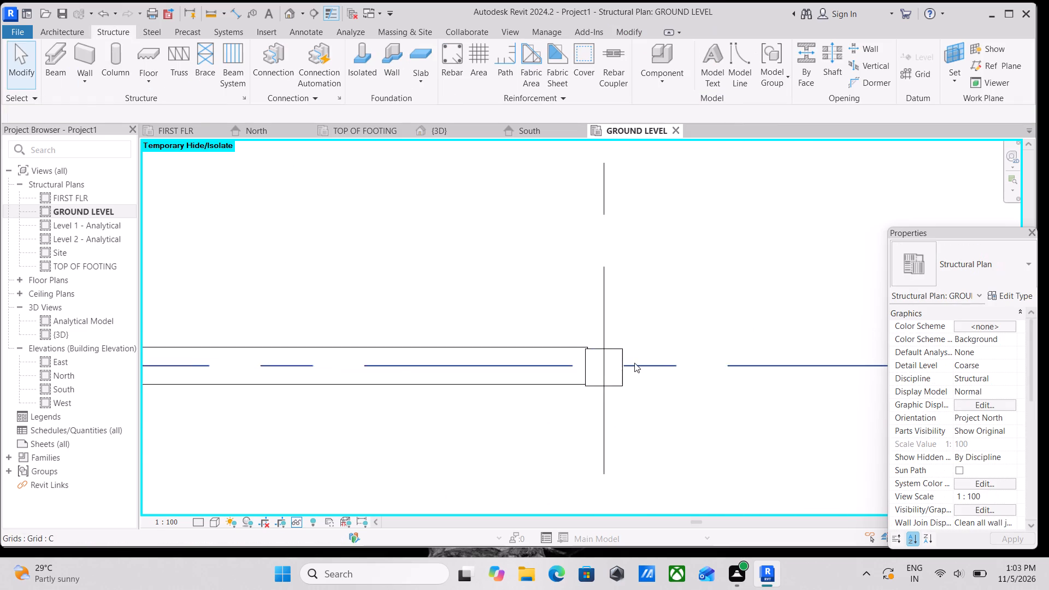
{"action": "scroll", "coordinate": [634, 363], "scroll_direction": "up", "scroll_amount": 3}
{"action": "type", "text": "AL"}
{"action": "left_click", "coordinate": [543, 334]}
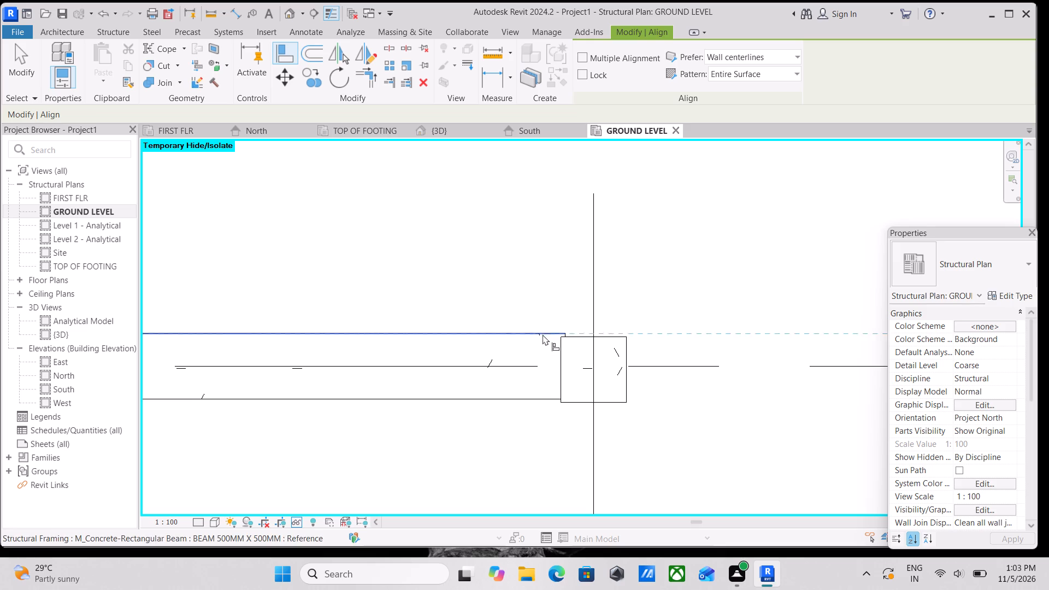
{"action": "left_click", "coordinate": [588, 341]}
{"action": "scroll", "coordinate": [611, 345], "scroll_direction": "down", "scroll_amount": 2}
{"action": "middle_click_drag", "start_coordinate": [611, 345], "coordinate": [617, 424]}
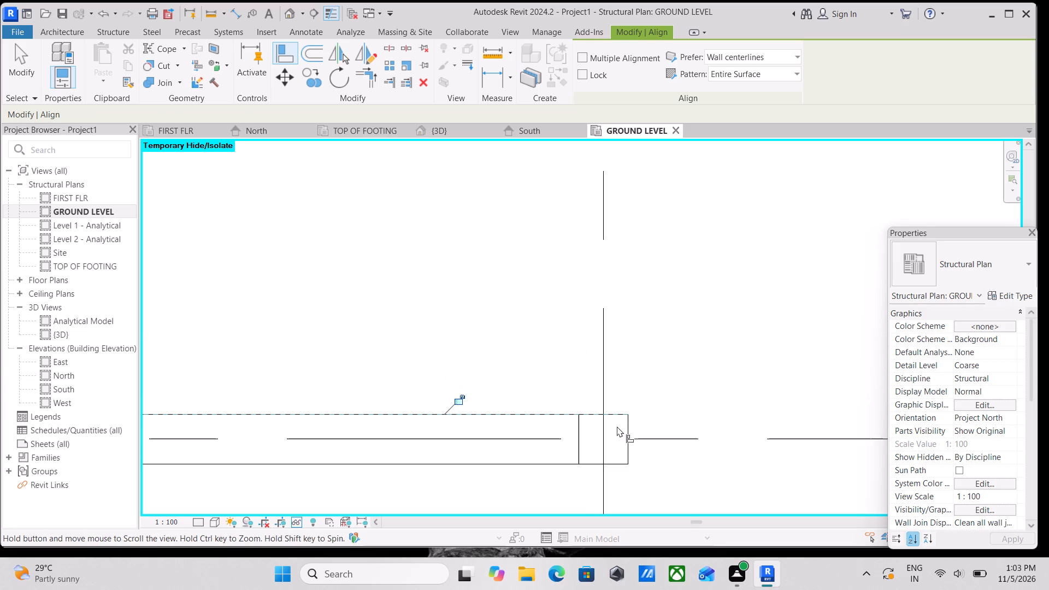
{"action": "scroll", "coordinate": [615, 404], "scroll_direction": "down", "scroll_amount": 4}
{"action": "key", "text": "Escape"}
{"action": "scroll", "coordinate": [639, 367], "scroll_direction": "down", "scroll_amount": 2}
{"action": "key", "text": "Escape"}
{"action": "scroll", "coordinate": [641, 363], "scroll_direction": "down", "scroll_amount": 1}
{"action": "middle_click_drag", "start_coordinate": [641, 363], "coordinate": [642, 385]}
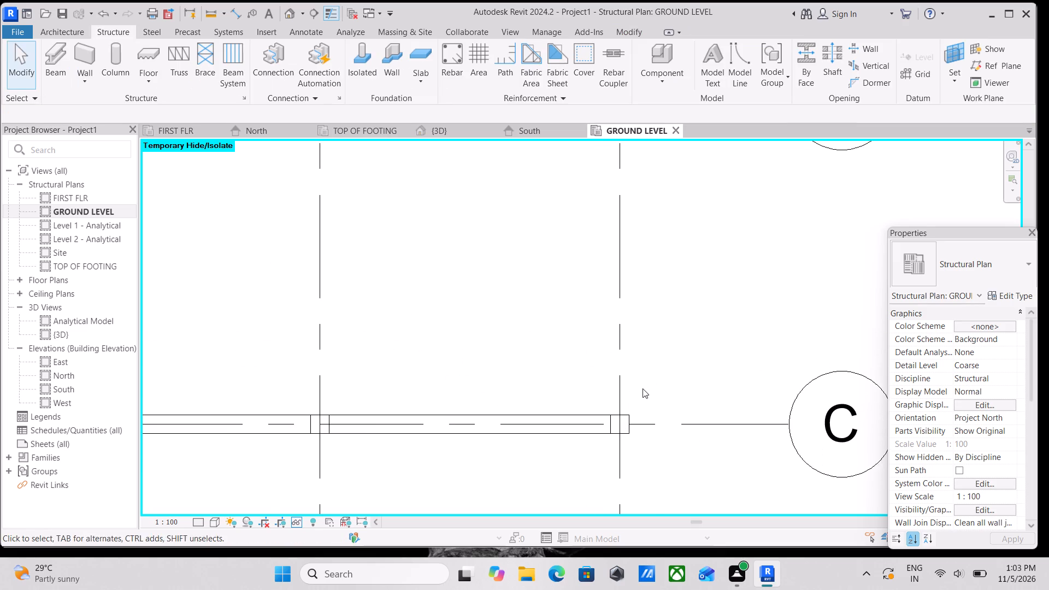
Draw a Generic - 200mm wall about 3772 mm long along grid 4 between the facing sides of columns C-4 and B-4.
{"action": "type", "text": "WA"}
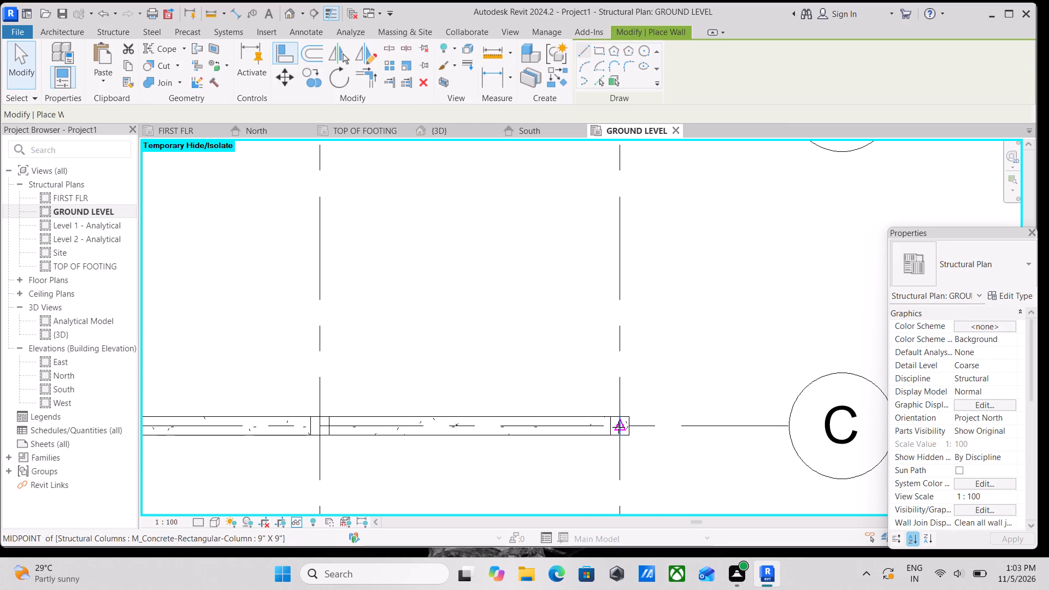
{"action": "middle_click_drag", "start_coordinate": [621, 420], "coordinate": [595, 494]}
{"action": "scroll", "coordinate": [588, 393], "scroll_direction": "down", "scroll_amount": 2}
{"action": "middle_click_drag", "start_coordinate": [588, 393], "coordinate": [469, 377]}
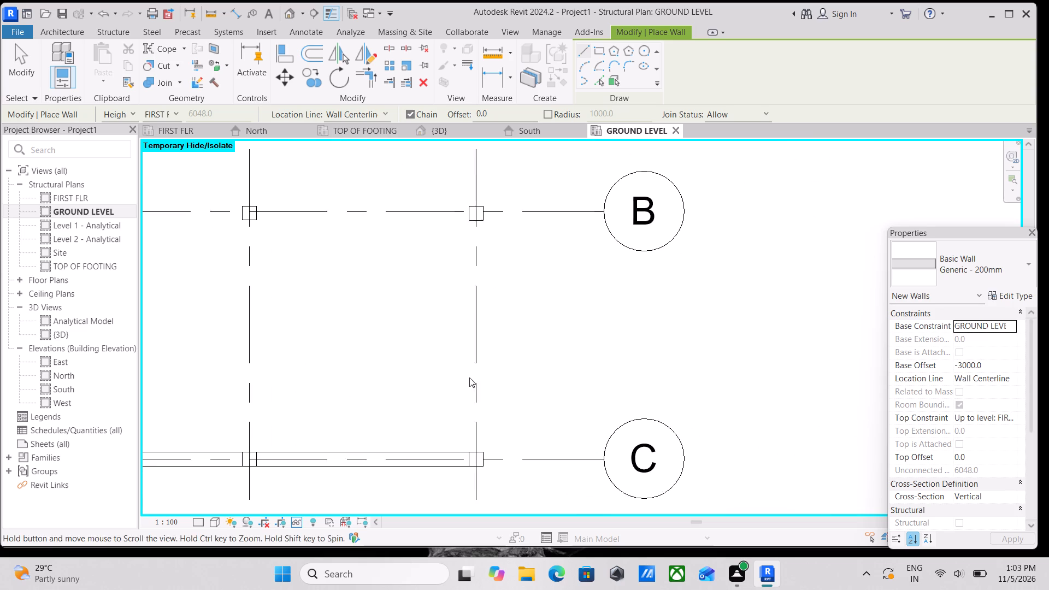
{"action": "scroll", "coordinate": [489, 436], "scroll_direction": "up", "scroll_amount": 1}
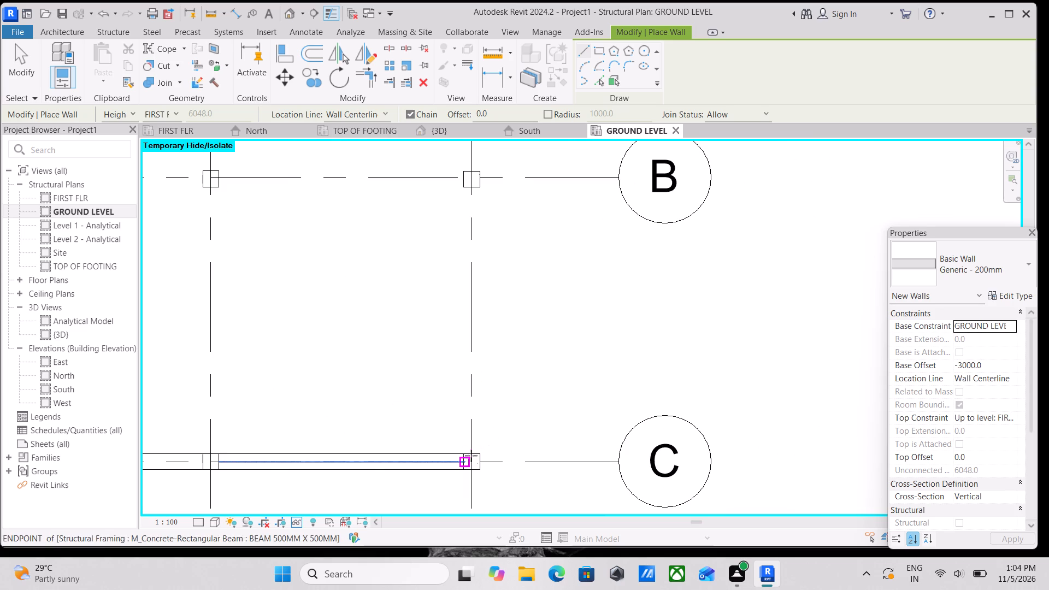
{"action": "left_click", "coordinate": [474, 453]}
{"action": "middle_click_drag", "start_coordinate": [467, 339], "coordinate": [479, 511]}
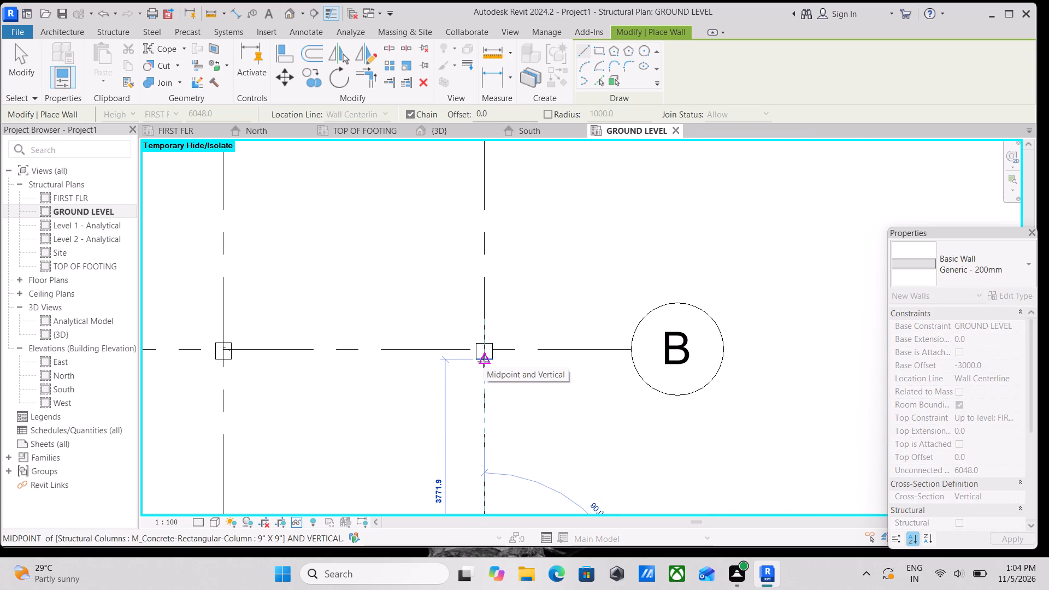
{"action": "left_click", "coordinate": [484, 362]}
{"action": "scroll", "coordinate": [484, 362], "scroll_direction": "down", "scroll_amount": 2}
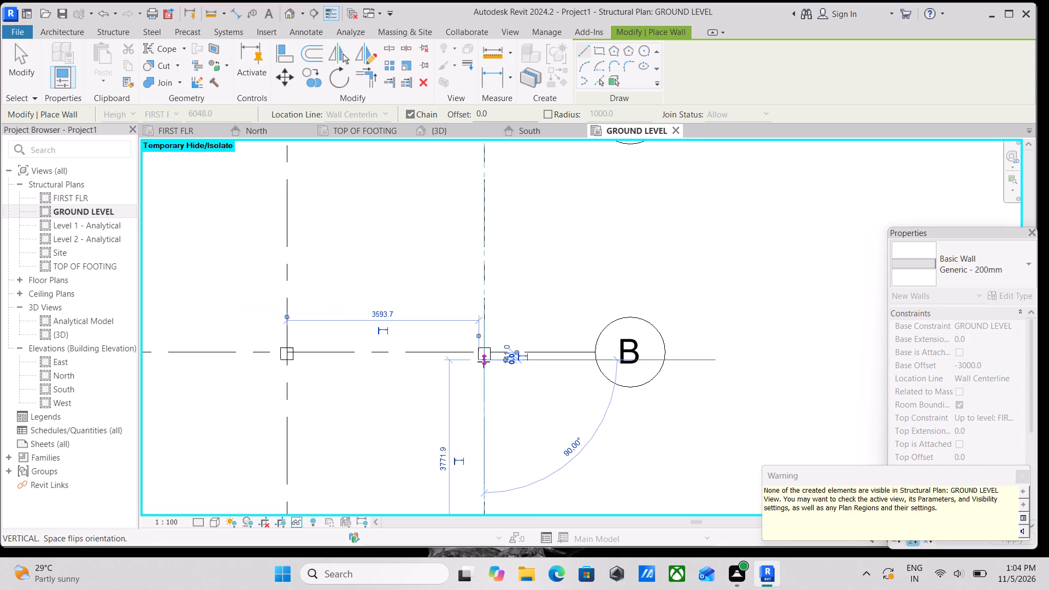
{"action": "key", "text": "Escape"}
{"action": "scroll", "coordinate": [487, 365], "scroll_direction": "down", "scroll_amount": 3}
{"action": "key", "text": "Escape"}
Draw a BEAM 500MM X 500MM beam along grid 4 between the facing sides of columns C-4 and B-4.
{"action": "scroll", "coordinate": [488, 370], "scroll_direction": "down", "scroll_amount": 1}
{"action": "type", "text": "BM"}
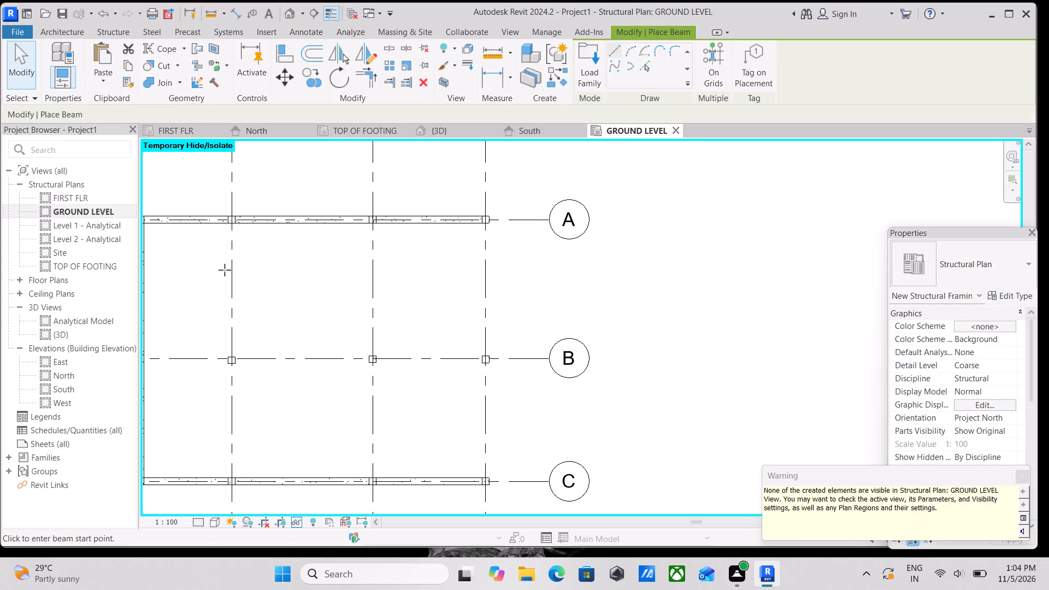
{"action": "scroll", "coordinate": [466, 477], "scroll_direction": "up", "scroll_amount": 8}
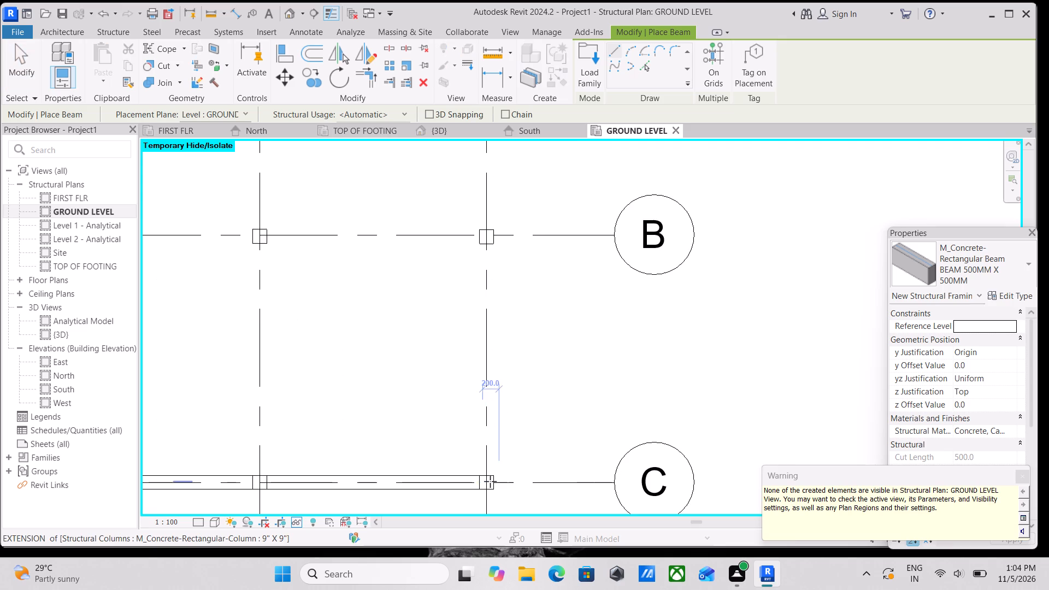
{"action": "scroll", "coordinate": [490, 481], "scroll_direction": "up", "scroll_amount": 7}
{"action": "left_click", "coordinate": [482, 458]}
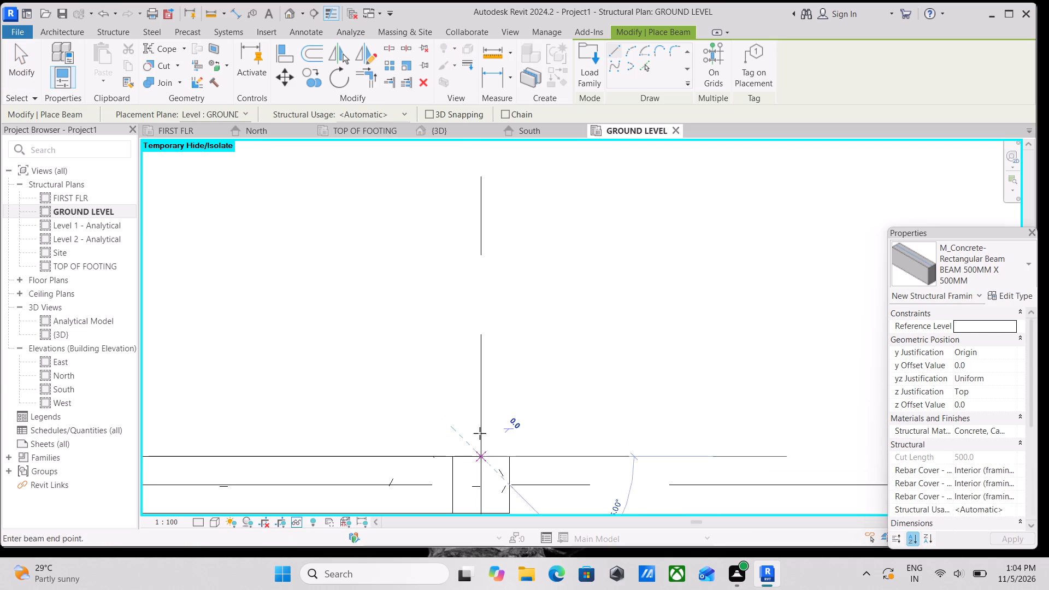
{"action": "middle_click_drag", "start_coordinate": [477, 291], "coordinate": [481, 538]}
{"action": "scroll", "coordinate": [477, 291], "scroll_direction": "down", "scroll_amount": 4}
{"action": "middle_click_drag", "start_coordinate": [476, 344], "coordinate": [452, 531]}
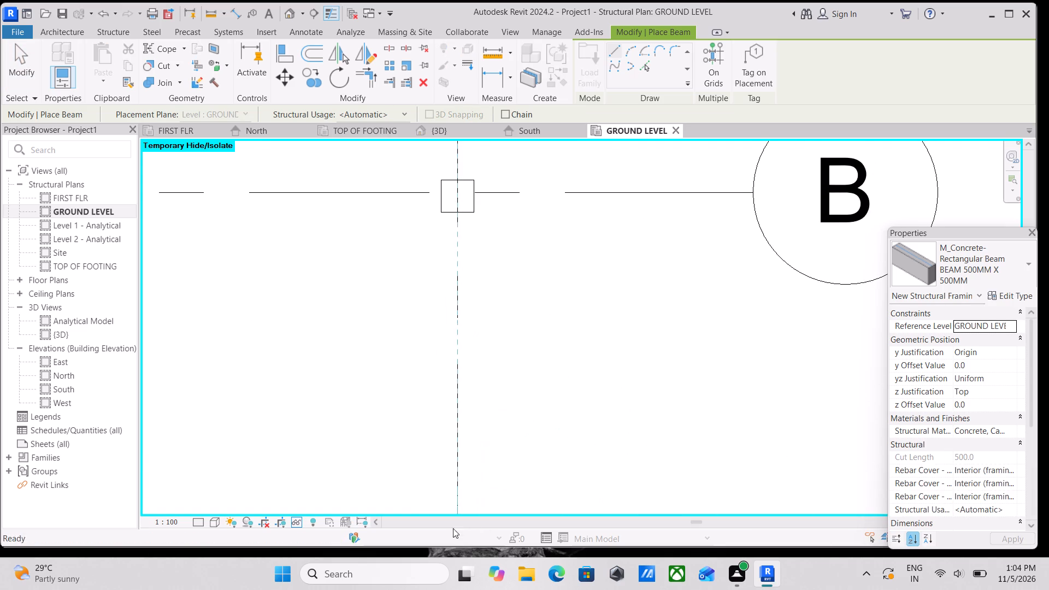
{"action": "middle_click_drag", "start_coordinate": [480, 307], "coordinate": [469, 445]}
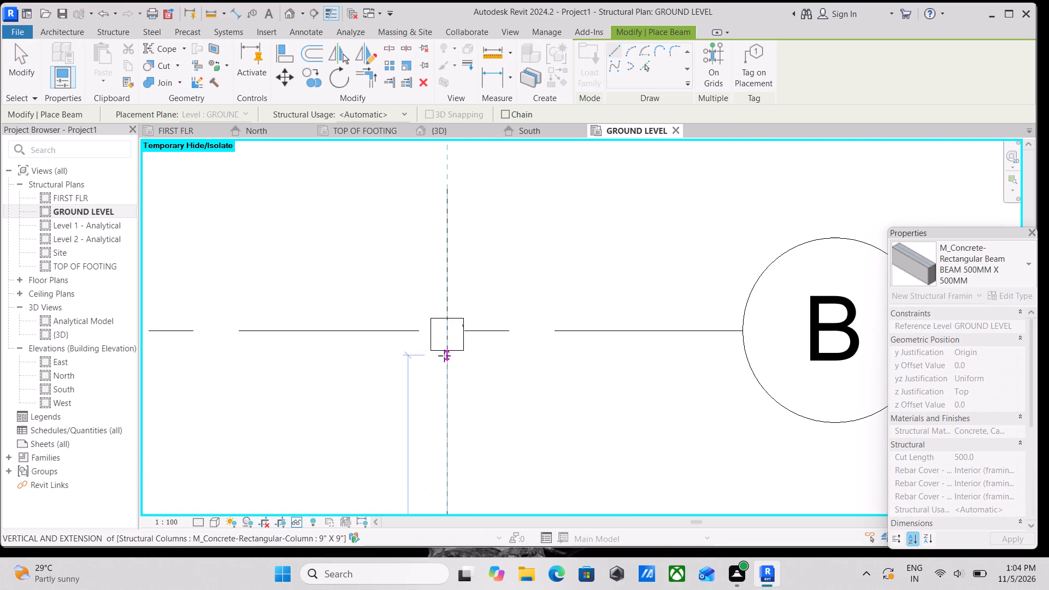
{"action": "left_click", "coordinate": [446, 347]}
{"action": "scroll", "coordinate": [446, 347], "scroll_direction": "down", "scroll_amount": 3}
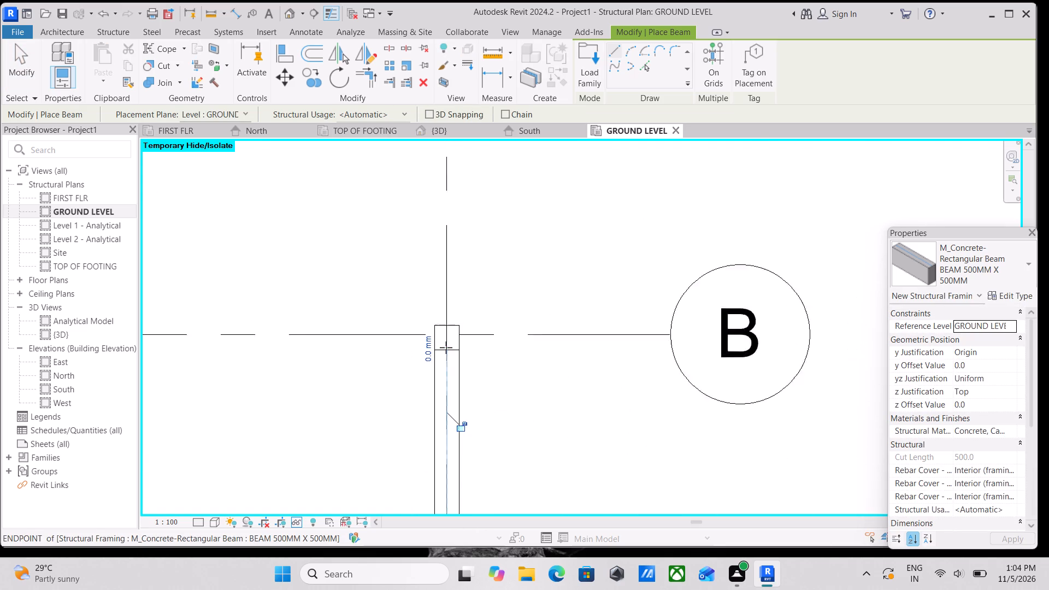
{"action": "scroll", "coordinate": [446, 347], "scroll_direction": "down", "scroll_amount": 2}
{"action": "key", "text": "Escape"}
Draw a BEAM 500MM X 500MM beam about 4343 mm long along grid 4 between the facing sides of columns B-4 and A-4.
{"action": "scroll", "coordinate": [450, 298], "scroll_direction": "down", "scroll_amount": 2}
{"action": "middle_click_drag", "start_coordinate": [449, 302], "coordinate": [497, 337]}
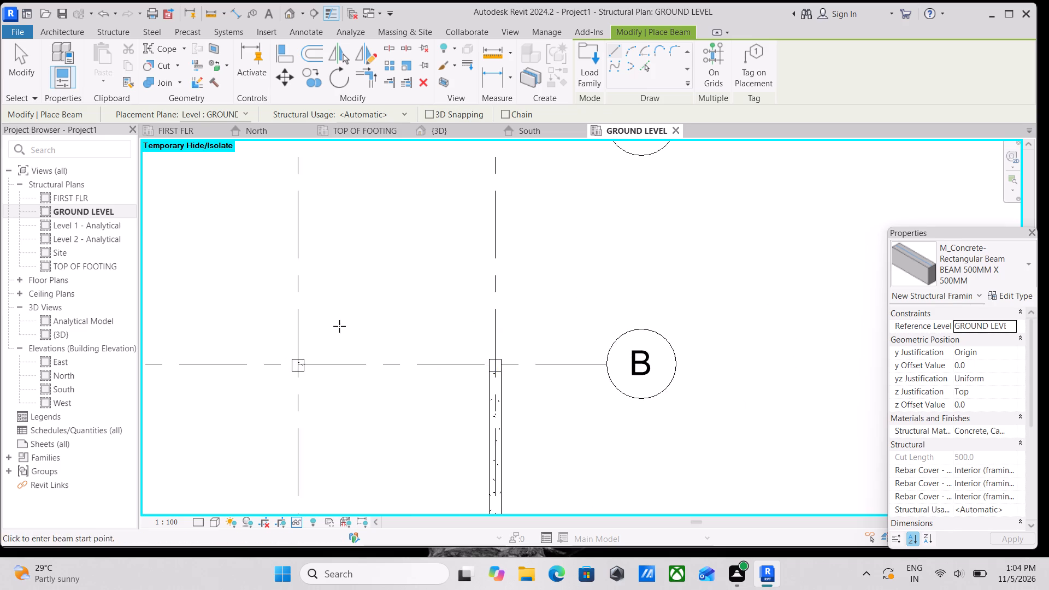
{"action": "middle_click_drag", "start_coordinate": [345, 326], "coordinate": [535, 282]}
{"action": "scroll", "coordinate": [528, 302], "scroll_direction": "down", "scroll_amount": 5}
{"action": "middle_click_drag", "start_coordinate": [531, 302], "coordinate": [521, 386]}
{"action": "scroll", "coordinate": [533, 370], "scroll_direction": "down", "scroll_amount": 2}
{"action": "middle_click_drag", "start_coordinate": [533, 370], "coordinate": [535, 337]}
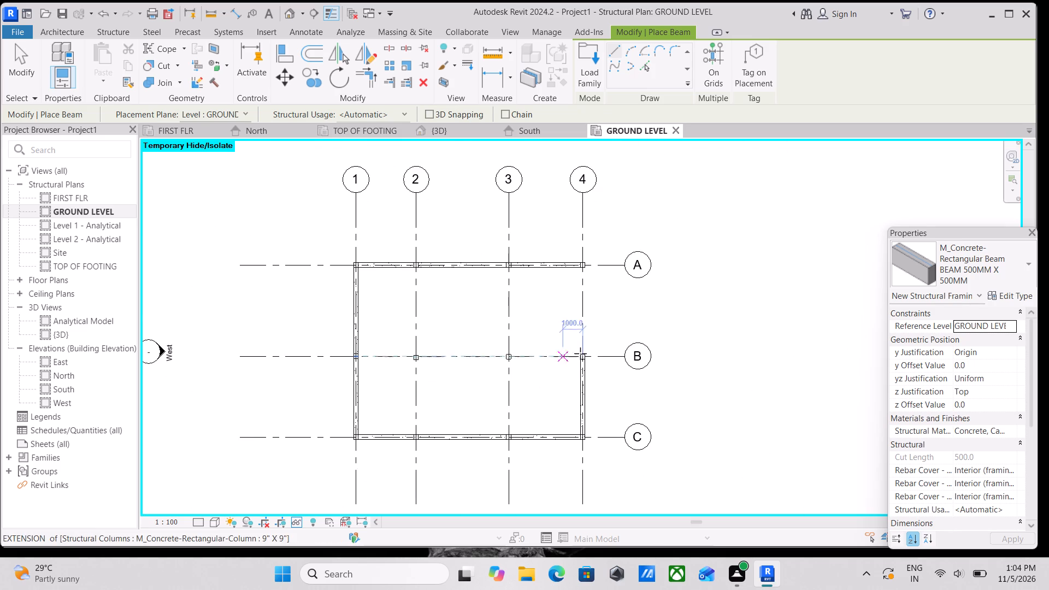
{"action": "scroll", "coordinate": [581, 353], "scroll_direction": "up", "scroll_amount": 15}
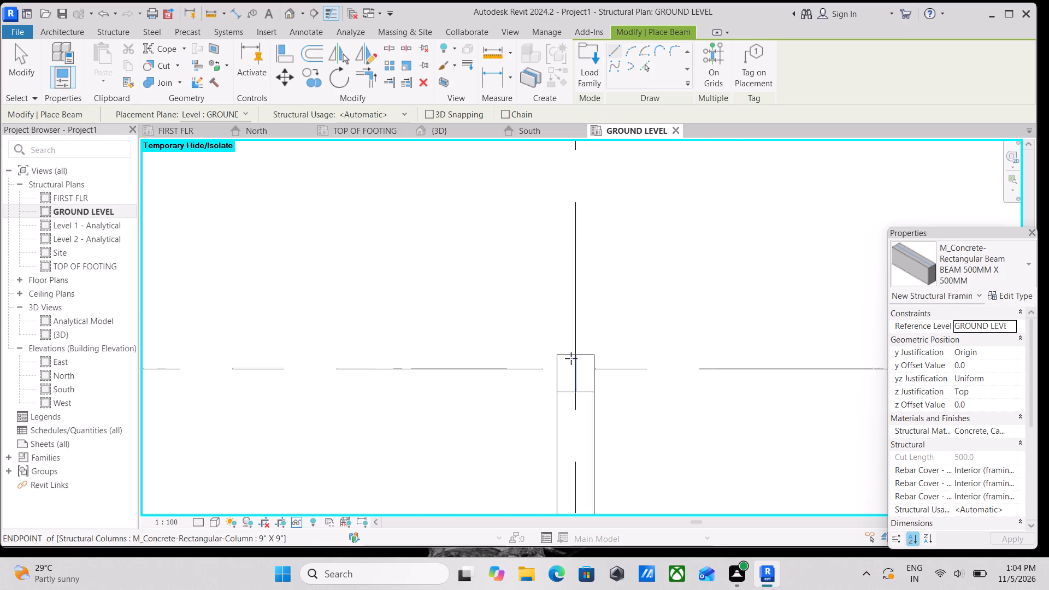
{"action": "scroll", "coordinate": [571, 358], "scroll_direction": "up", "scroll_amount": 1}
{"action": "left_click", "coordinate": [577, 355]}
{"action": "middle_click_drag", "start_coordinate": [558, 260], "coordinate": [562, 442]}
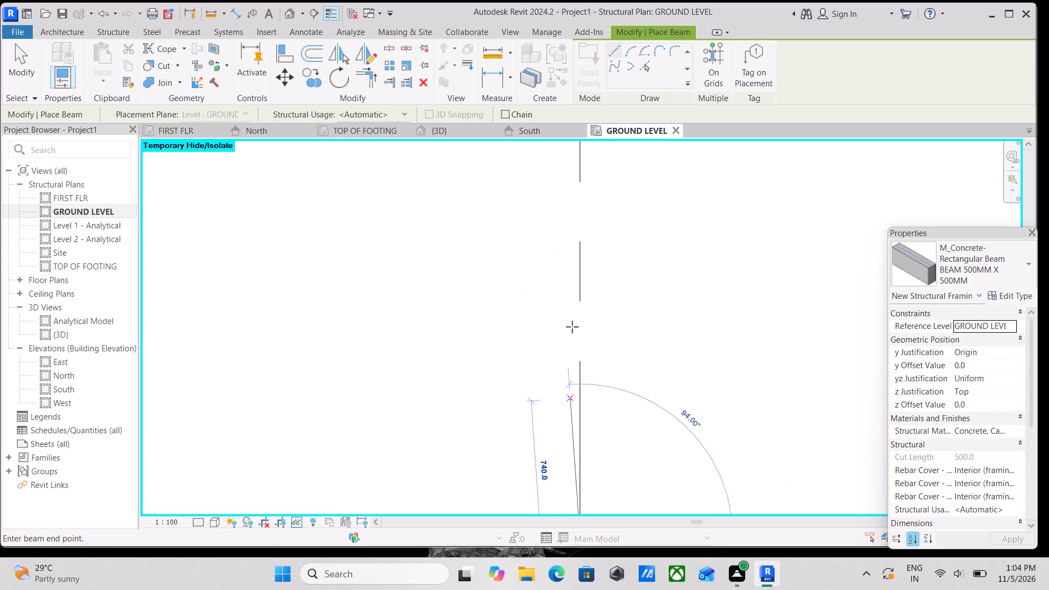
{"action": "scroll", "coordinate": [571, 322], "scroll_direction": "down", "scroll_amount": 3}
{"action": "middle_click_drag", "start_coordinate": [567, 327], "coordinate": [563, 429]}
{"action": "scroll", "coordinate": [569, 302], "scroll_direction": "down", "scroll_amount": 2}
{"action": "middle_click_drag", "start_coordinate": [569, 302], "coordinate": [573, 382]}
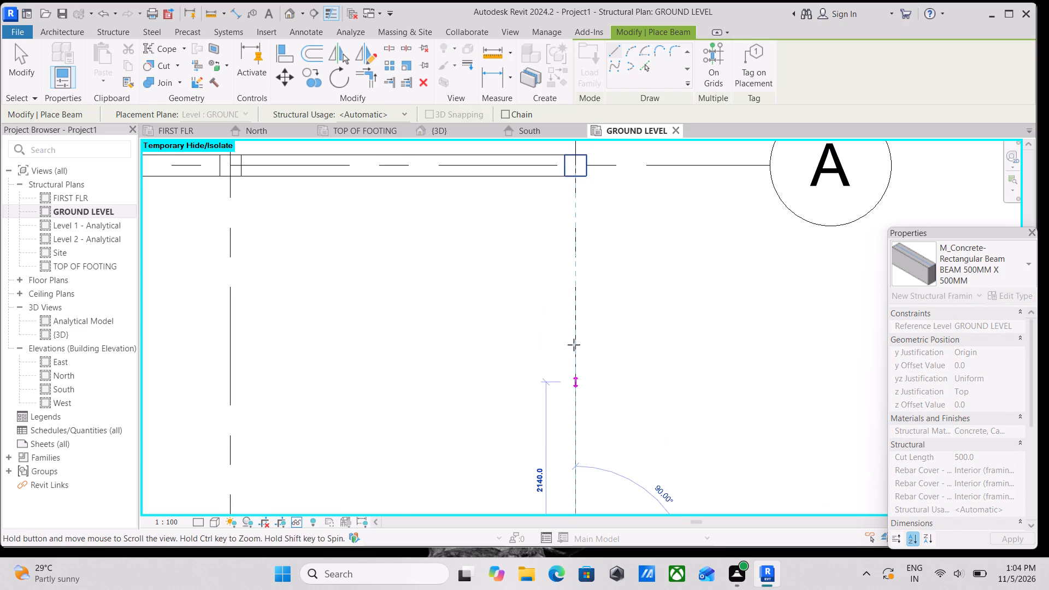
{"action": "scroll", "coordinate": [570, 282], "scroll_direction": "down", "scroll_amount": 1}
{"action": "middle_click_drag", "start_coordinate": [570, 282], "coordinate": [573, 368]}
{"action": "scroll", "coordinate": [577, 276], "scroll_direction": "up", "scroll_amount": 1}
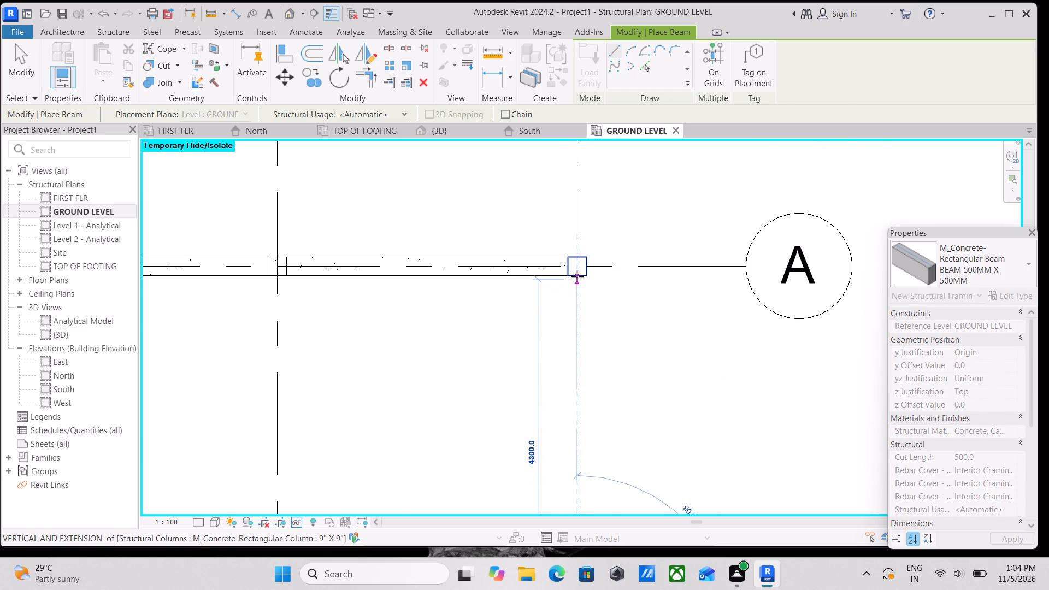
{"action": "scroll", "coordinate": [577, 276], "scroll_direction": "up", "scroll_amount": 1}
{"action": "left_click", "coordinate": [579, 271]}
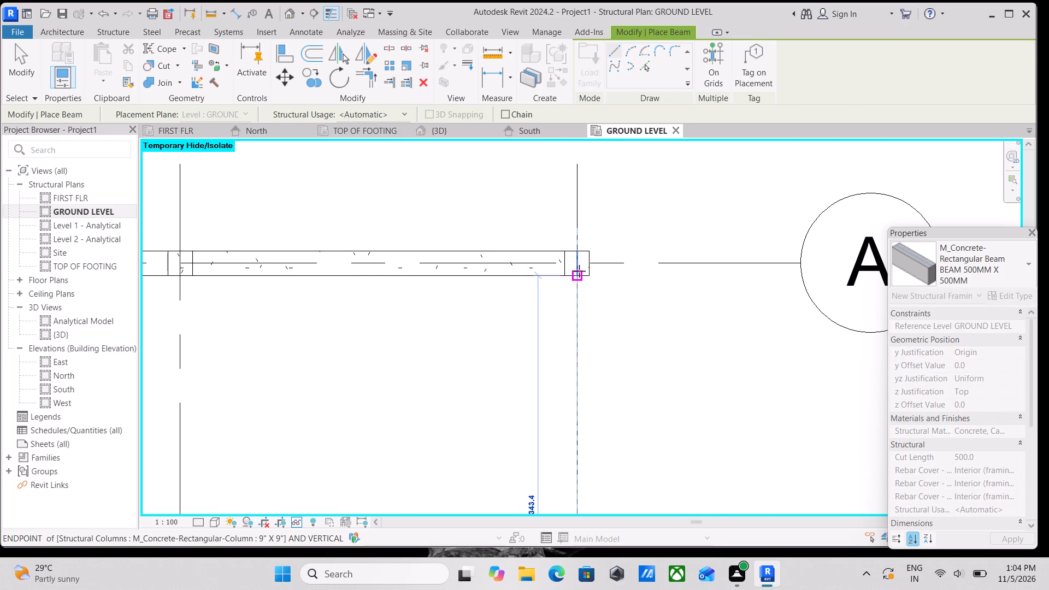
{"action": "key", "text": "Escape"}
{"action": "scroll", "coordinate": [428, 351], "scroll_direction": "down", "scroll_amount": 2}
{"action": "scroll", "coordinate": [367, 368], "scroll_direction": "down", "scroll_amount": 3}
{"action": "middle_click_drag", "start_coordinate": [367, 368], "coordinate": [495, 241]}
{"action": "middle_click_drag", "start_coordinate": [457, 319], "coordinate": [535, 269]}
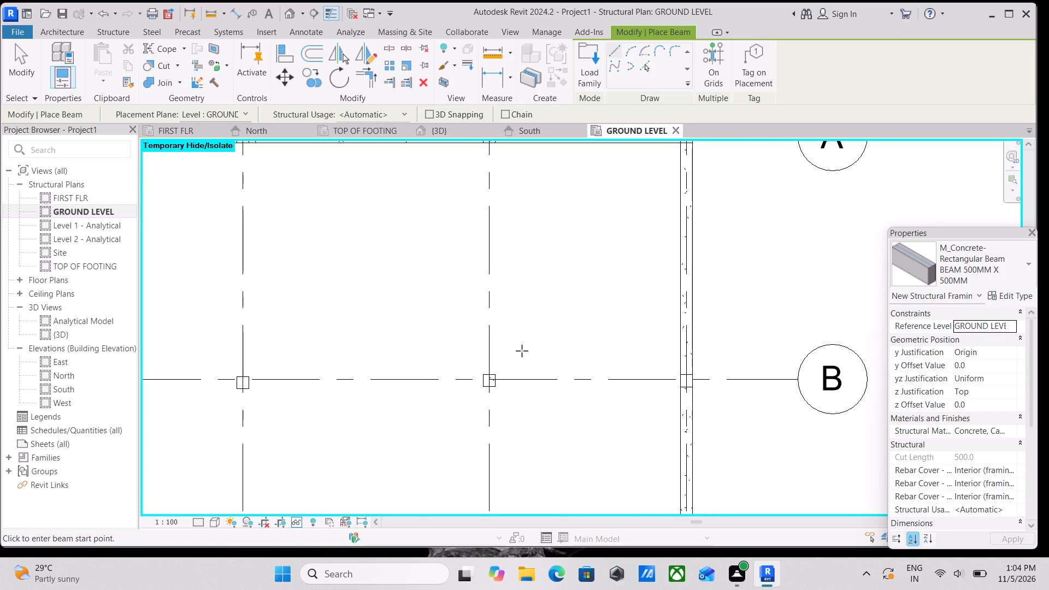
Draw a BEAM 500MM X 500MM beam about 2760 mm long along grid B between the facing sides of columns B-1 and B-2.
{"action": "scroll", "coordinate": [519, 353], "scroll_direction": "down", "scroll_amount": 1}
{"action": "middle_click_drag", "start_coordinate": [519, 353], "coordinate": [620, 327]}
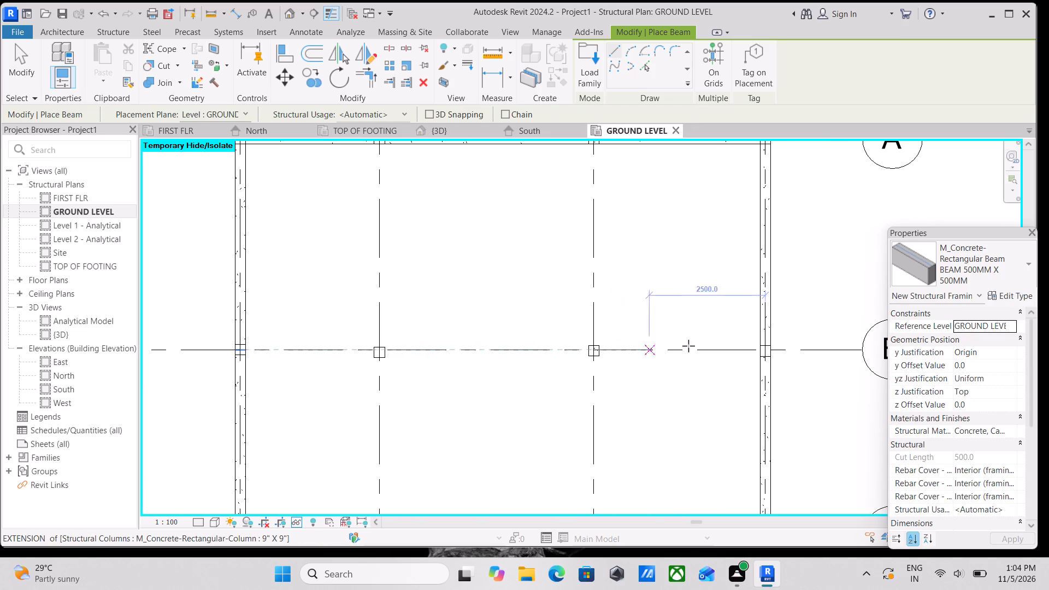
{"action": "scroll", "coordinate": [757, 360], "scroll_direction": "up", "scroll_amount": 10}
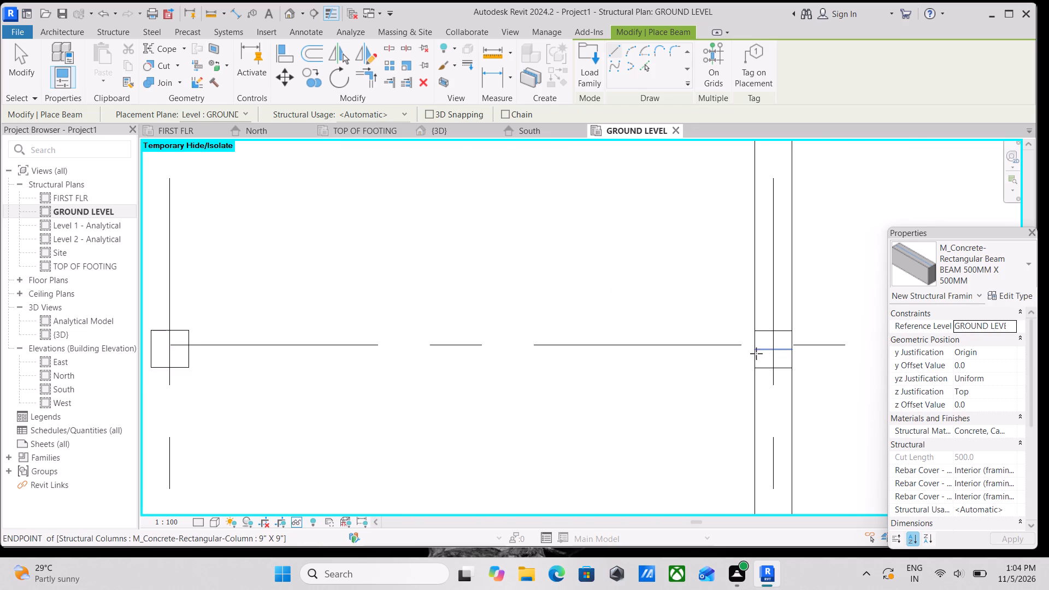
{"action": "scroll", "coordinate": [552, 365], "scroll_direction": "down", "scroll_amount": 6}
{"action": "middle_click_drag", "start_coordinate": [425, 366], "coordinate": [621, 368]}
{"action": "scroll", "coordinate": [378, 357], "scroll_direction": "down", "scroll_amount": 2}
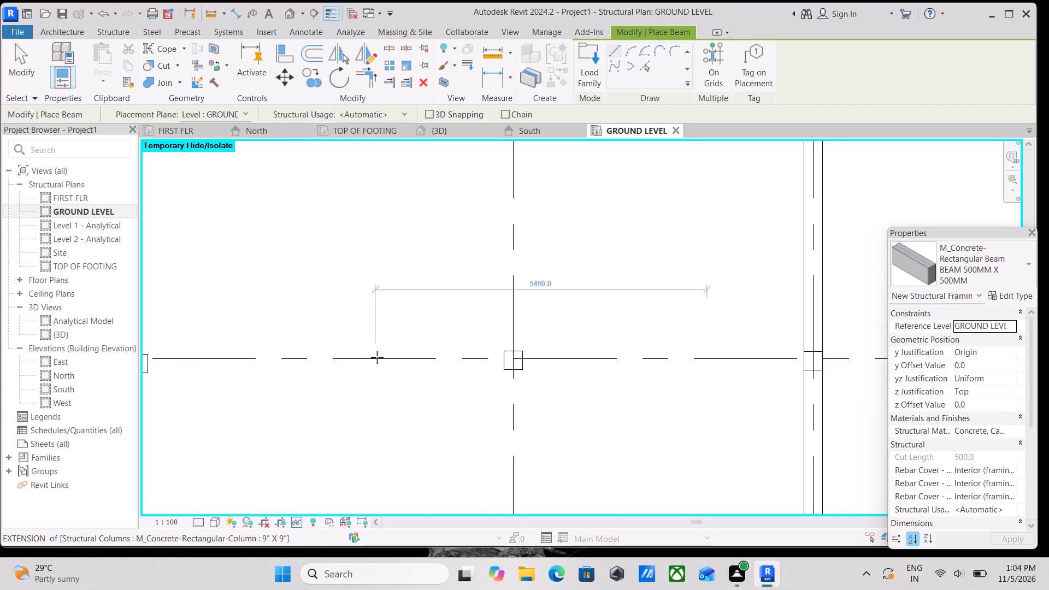
{"action": "middle_click_drag", "start_coordinate": [377, 358], "coordinate": [505, 365]}
{"action": "middle_click_drag", "start_coordinate": [288, 332], "coordinate": [426, 340]}
{"action": "scroll", "coordinate": [410, 347], "scroll_direction": "down", "scroll_amount": 2}
{"action": "middle_click_drag", "start_coordinate": [289, 316], "coordinate": [309, 355]}
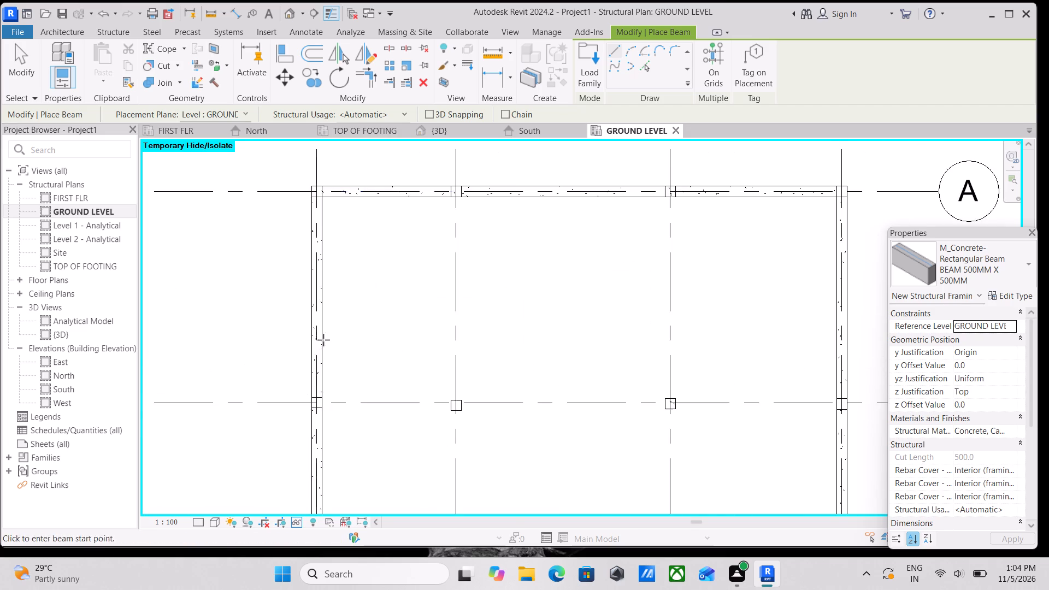
{"action": "scroll", "coordinate": [344, 329], "scroll_direction": "down", "scroll_amount": 2}
{"action": "middle_click_drag", "start_coordinate": [349, 332], "coordinate": [280, 357]}
{"action": "middle_click_drag", "start_coordinate": [369, 377], "coordinate": [351, 329]}
{"action": "middle_click_drag", "start_coordinate": [324, 404], "coordinate": [337, 306]}
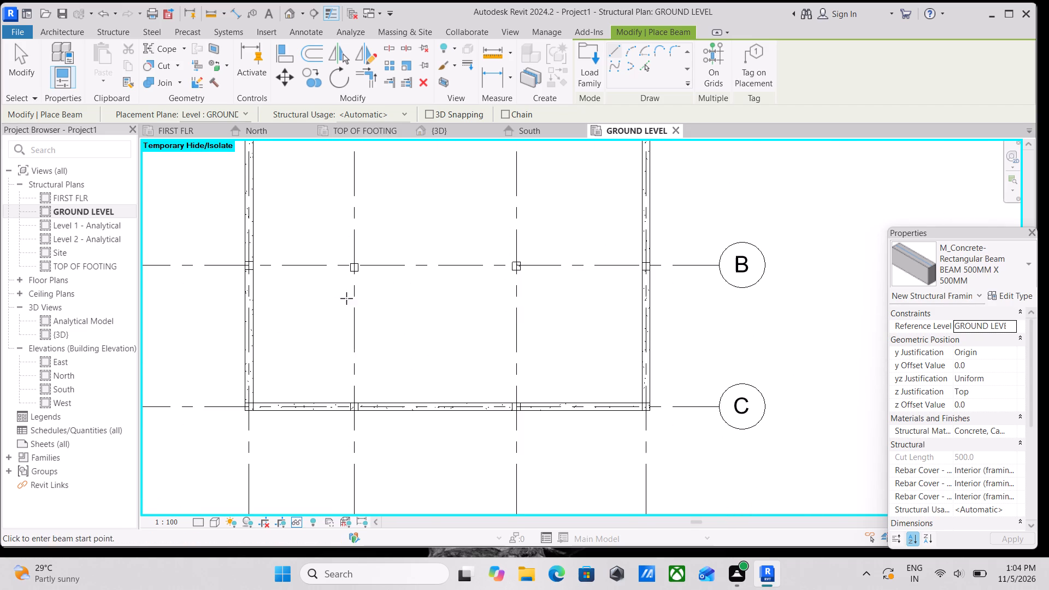
{"action": "middle_click_drag", "start_coordinate": [379, 355], "coordinate": [379, 375]}
{"action": "middle_click_drag", "start_coordinate": [381, 331], "coordinate": [374, 400]}
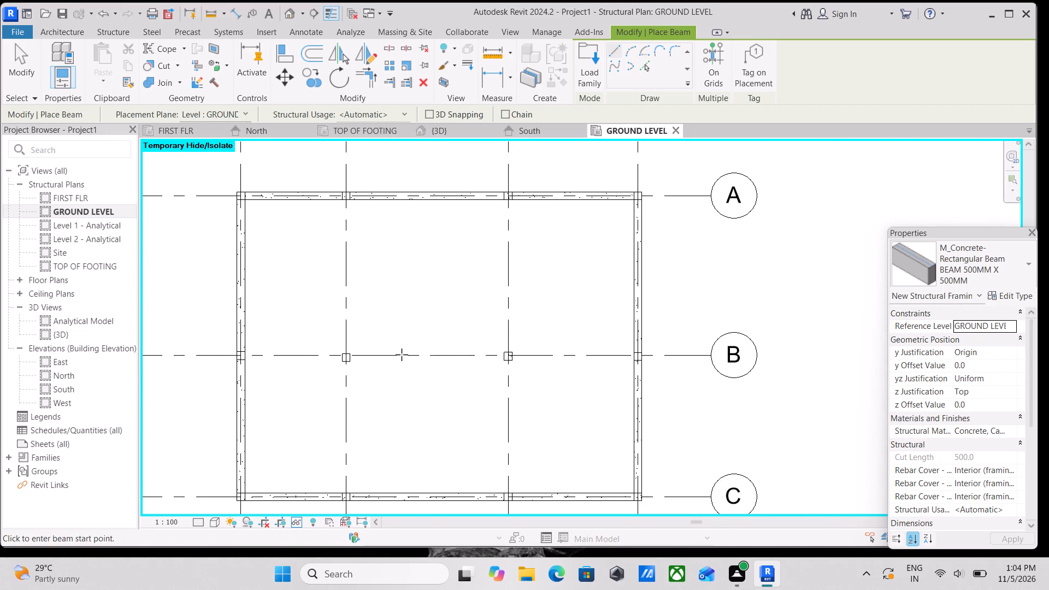
{"action": "middle_click_drag", "start_coordinate": [401, 323], "coordinate": [392, 387]}
{"action": "scroll", "coordinate": [273, 423], "scroll_direction": "up", "scroll_amount": 3}
{"action": "scroll", "coordinate": [228, 421], "scroll_direction": "up", "scroll_amount": 6}
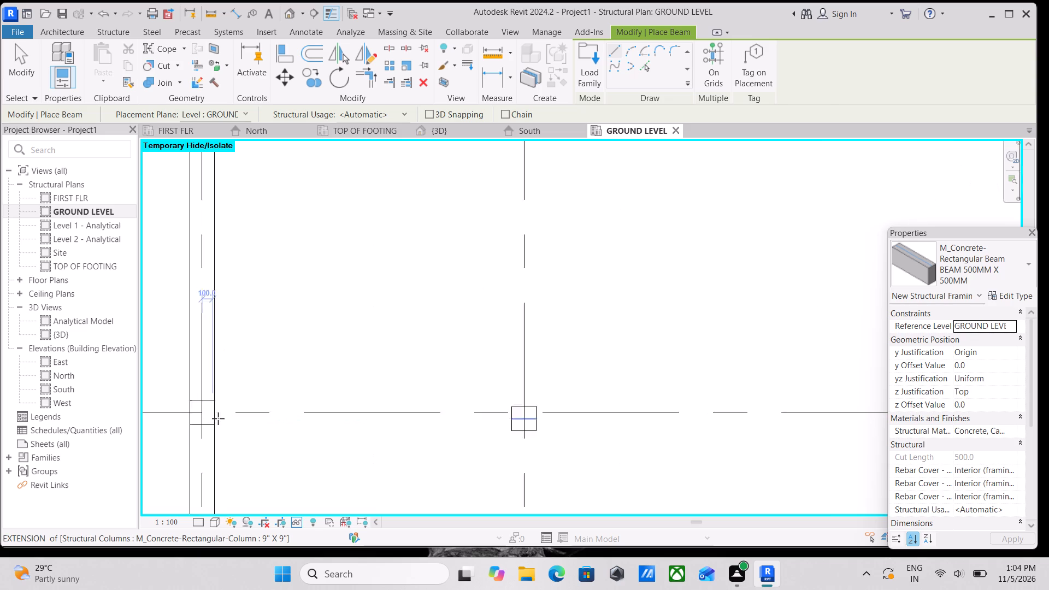
{"action": "scroll", "coordinate": [216, 417], "scroll_direction": "up", "scroll_amount": 3}
{"action": "left_click", "coordinate": [210, 409]}
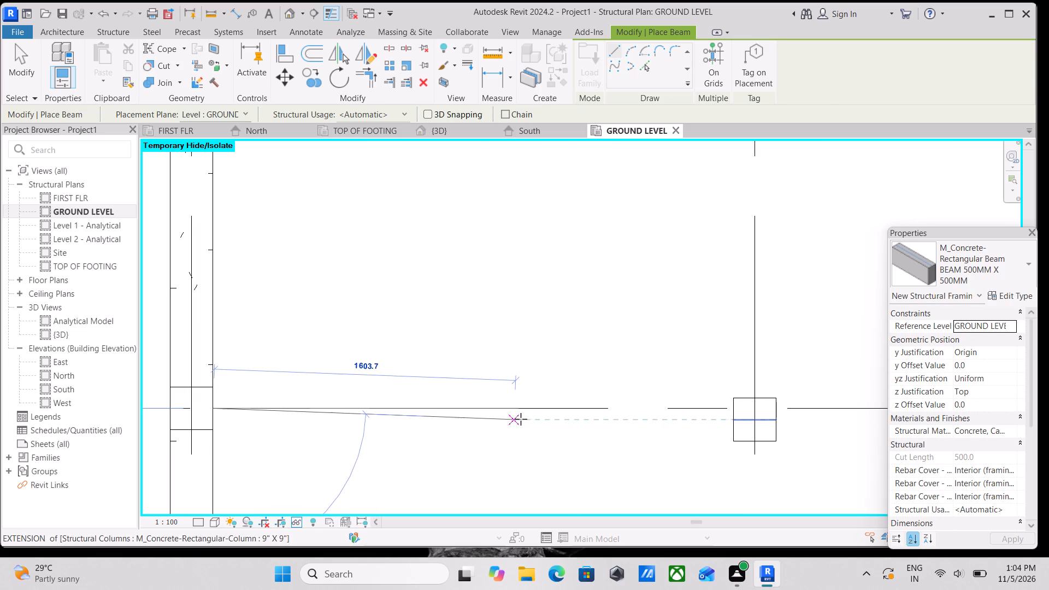
{"action": "middle_click_drag", "start_coordinate": [516, 420], "coordinate": [333, 414]}
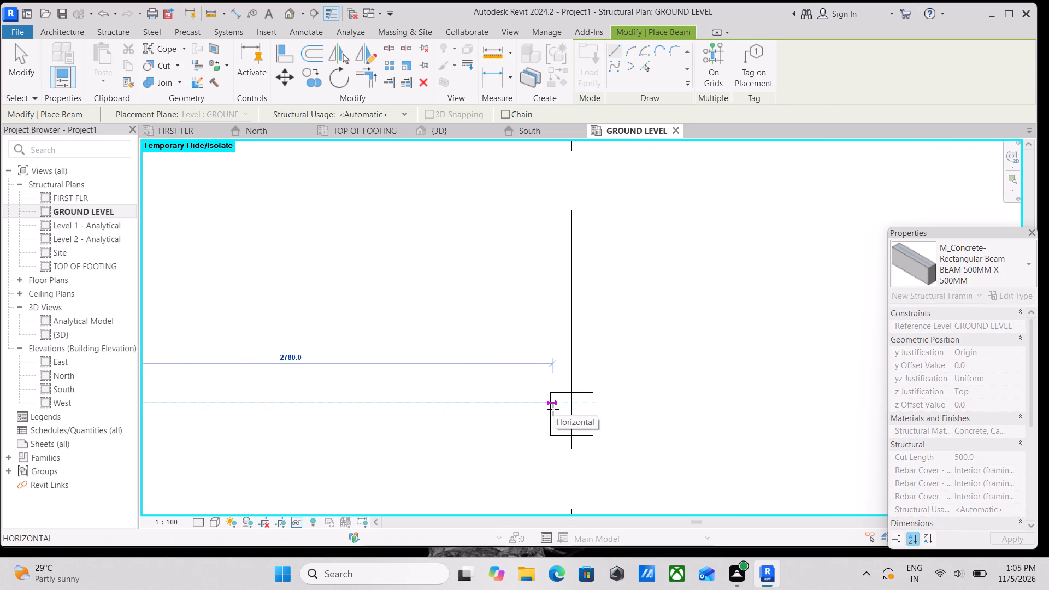
{"action": "left_click", "coordinate": [549, 409]}
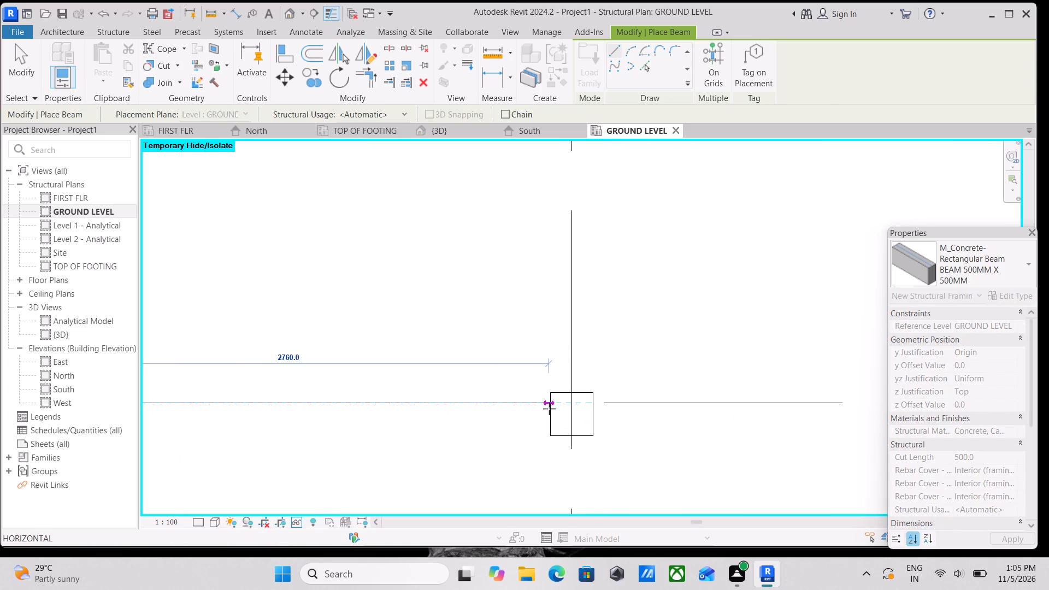
{"action": "scroll", "coordinate": [549, 409], "scroll_direction": "up", "scroll_amount": 3}
{"action": "key", "text": "Escape"}
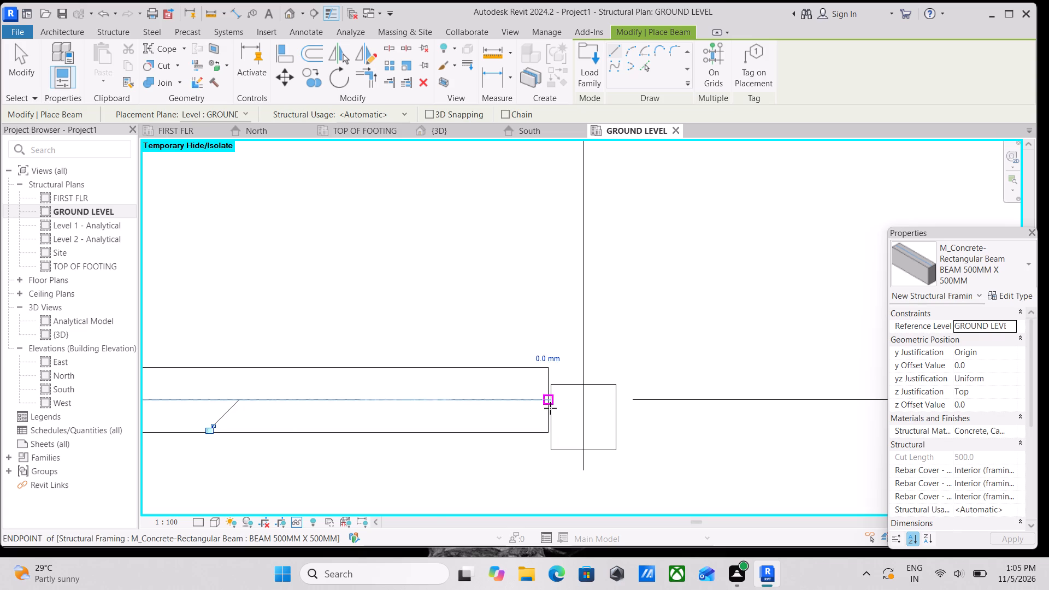
{"action": "scroll", "coordinate": [550, 408], "scroll_direction": "up", "scroll_amount": 3}
{"action": "key", "text": "Escape"}
{"action": "scroll", "coordinate": [547, 409], "scroll_direction": "up", "scroll_amount": 4}
{"action": "key", "text": "Escape"}
Stretch the new grid B beam's free end so it reaches the facing side of column B-2.
{"action": "left_click", "coordinate": [547, 409]}
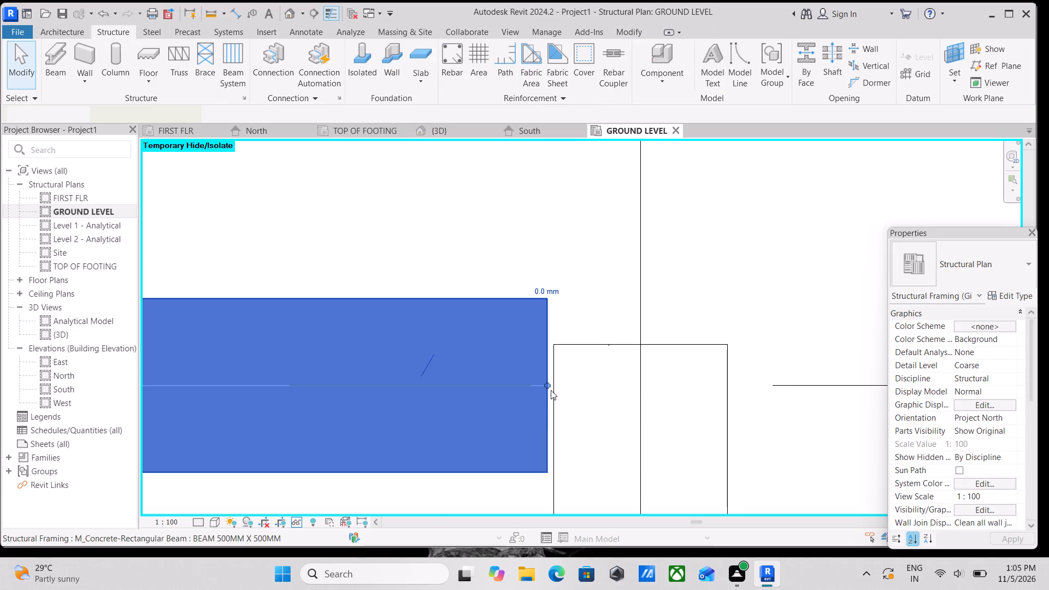
{"action": "left_click_drag", "start_coordinate": [545, 383], "coordinate": [558, 383]}
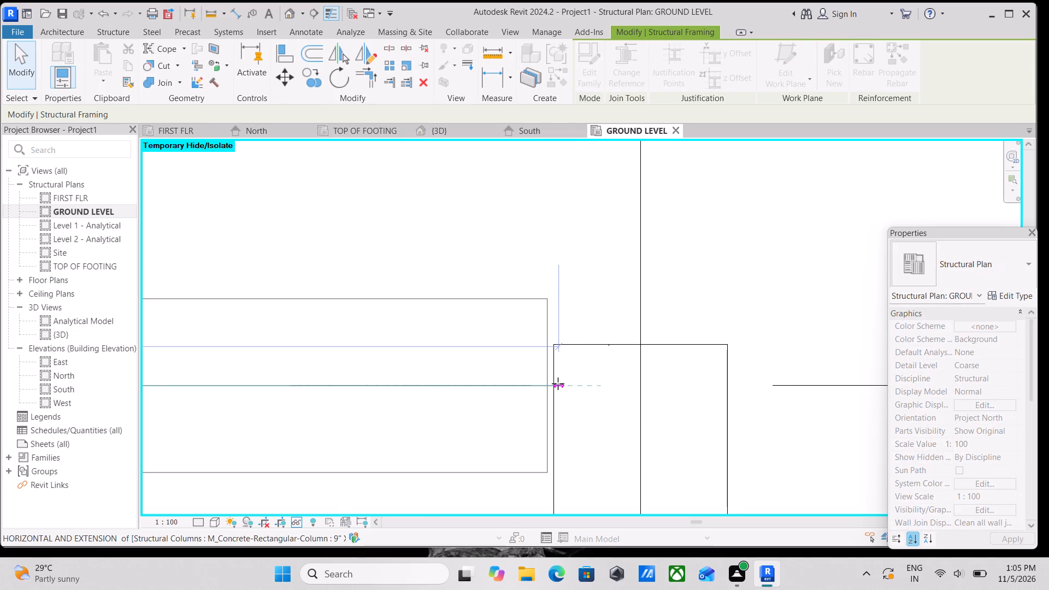
{"action": "scroll", "coordinate": [587, 385], "scroll_direction": "down", "scroll_amount": 3}
{"action": "key", "text": "Escape"}
{"action": "scroll", "coordinate": [600, 373], "scroll_direction": "down", "scroll_amount": 2}
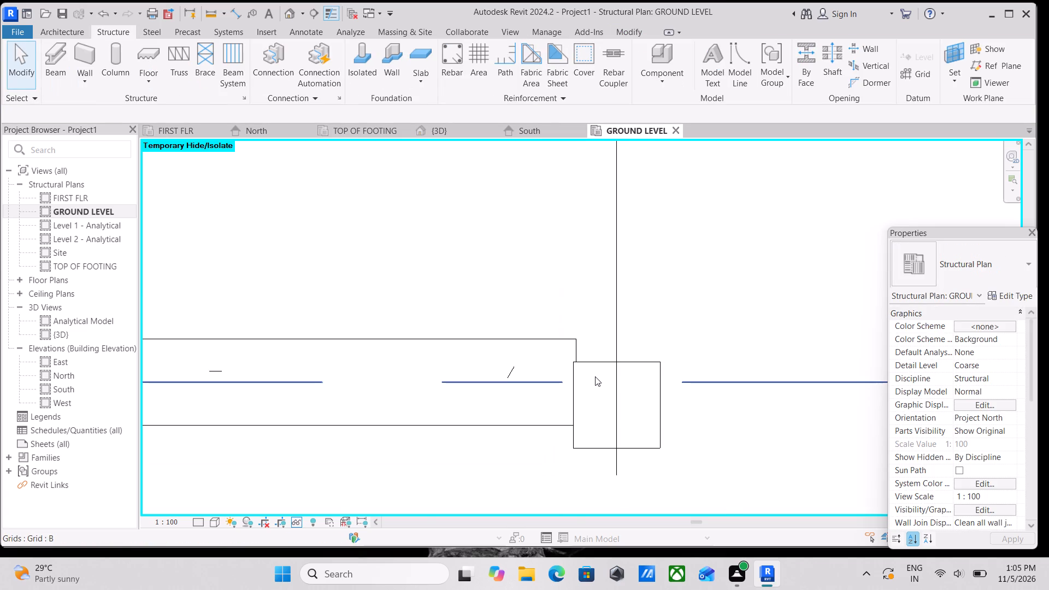
Align the side of column B-2 facing grid A with the matching long edge of the new grid B beam.
{"action": "type", "text": "AL"}
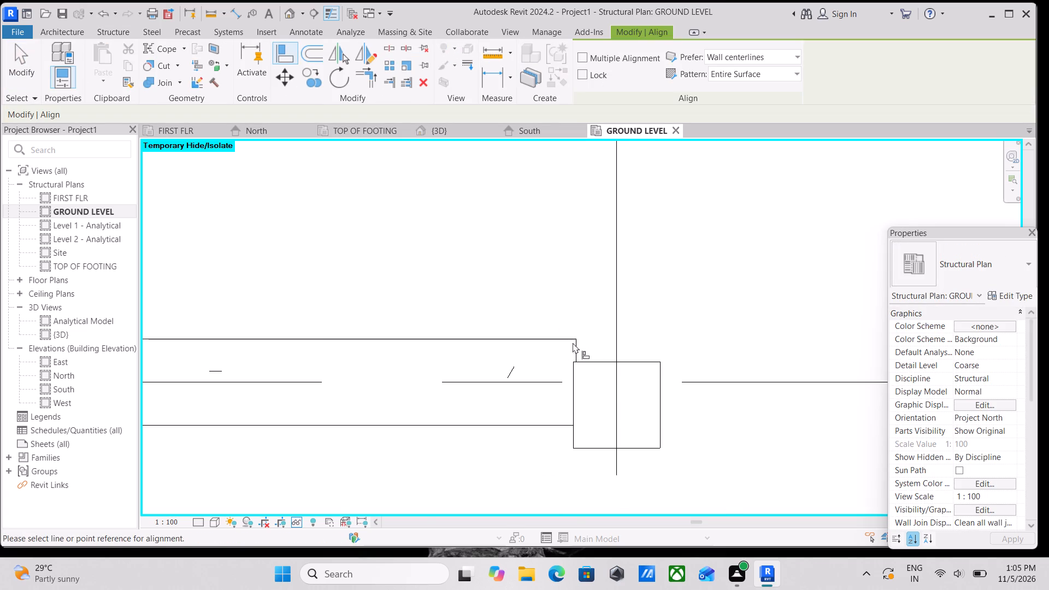
{"action": "left_click", "coordinate": [555, 341]}
{"action": "left_click", "coordinate": [632, 367]}
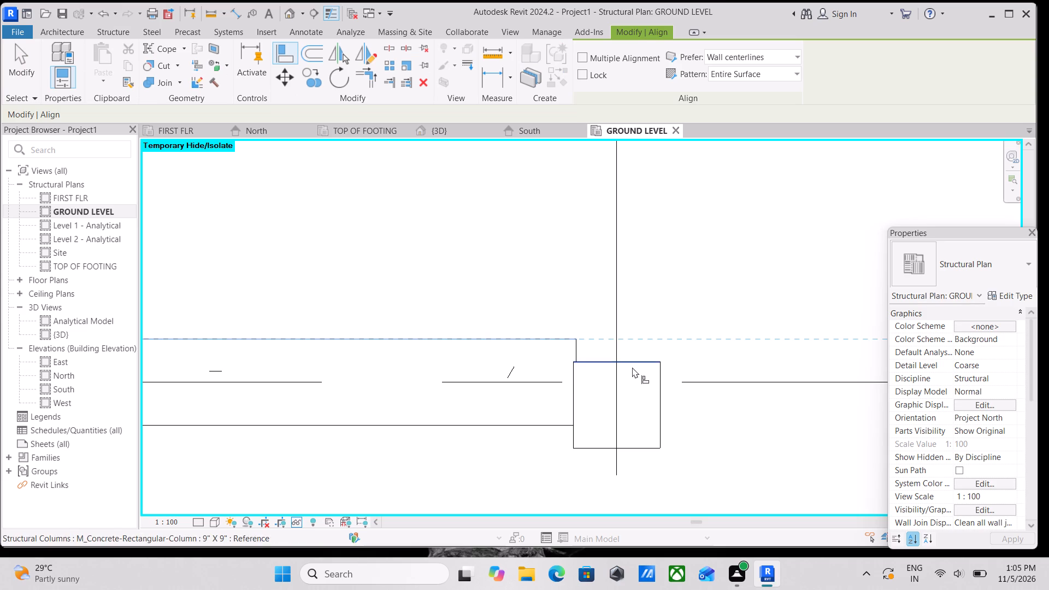
{"action": "scroll", "coordinate": [680, 365], "scroll_direction": "down", "scroll_amount": 3}
{"action": "middle_click_drag", "start_coordinate": [675, 365], "coordinate": [475, 370]}
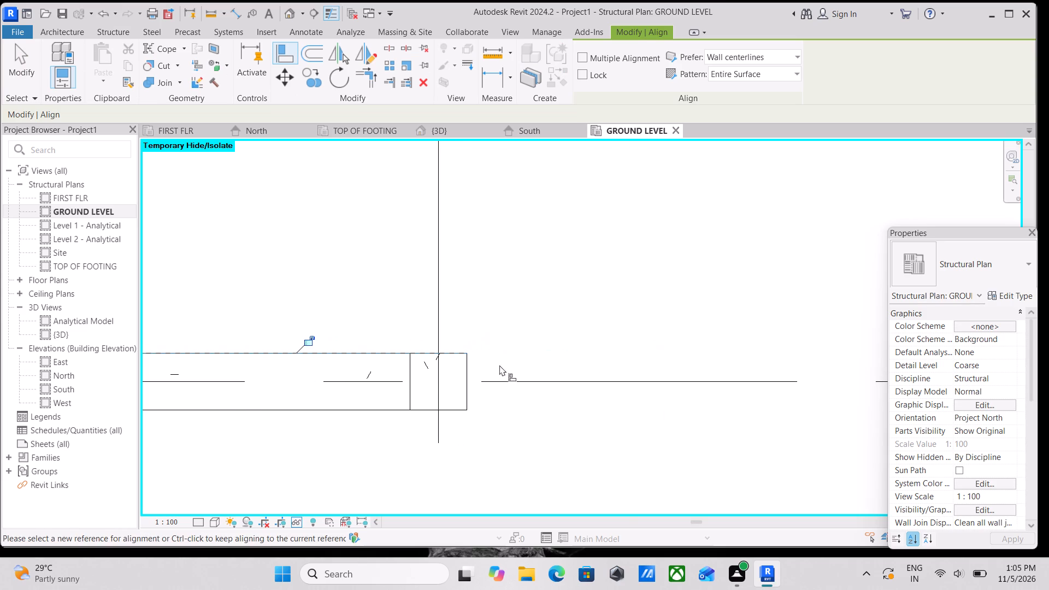
{"action": "key", "text": "Escape"}
{"action": "scroll", "coordinate": [510, 361], "scroll_direction": "down", "scroll_amount": 2}
{"action": "key", "text": "Escape"}
{"action": "scroll", "coordinate": [558, 351], "scroll_direction": "down", "scroll_amount": 3}
{"action": "key", "text": "Escape"}
{"action": "scroll", "coordinate": [557, 354], "scroll_direction": "down", "scroll_amount": 2}
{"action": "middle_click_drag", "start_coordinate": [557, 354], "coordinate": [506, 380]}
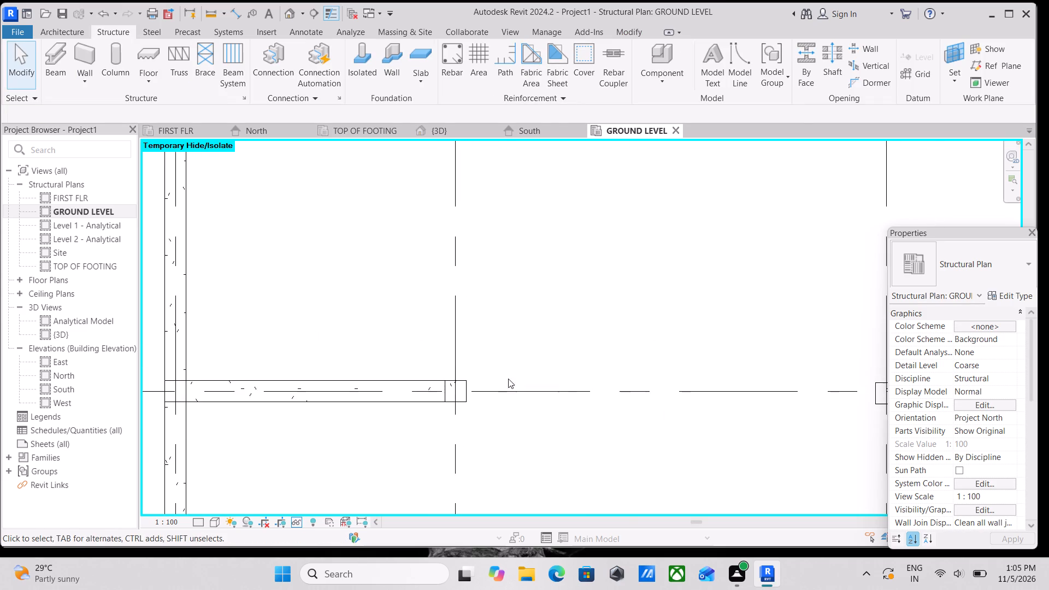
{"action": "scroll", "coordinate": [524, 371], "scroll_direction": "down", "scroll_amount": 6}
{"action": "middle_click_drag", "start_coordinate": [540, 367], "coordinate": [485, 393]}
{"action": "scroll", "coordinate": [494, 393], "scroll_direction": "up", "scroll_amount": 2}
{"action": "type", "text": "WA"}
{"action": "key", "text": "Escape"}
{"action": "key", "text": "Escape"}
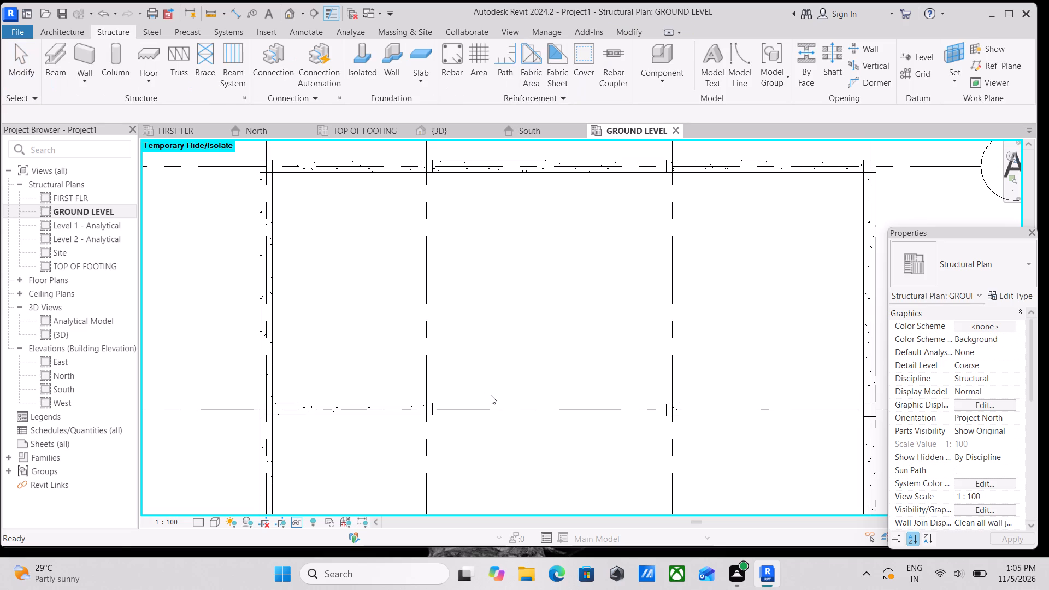
Draw a BEAM 500MM X 500MM beam along grid B between the facing sides of columns B-2 and B-3.
{"action": "type", "text": "BM"}
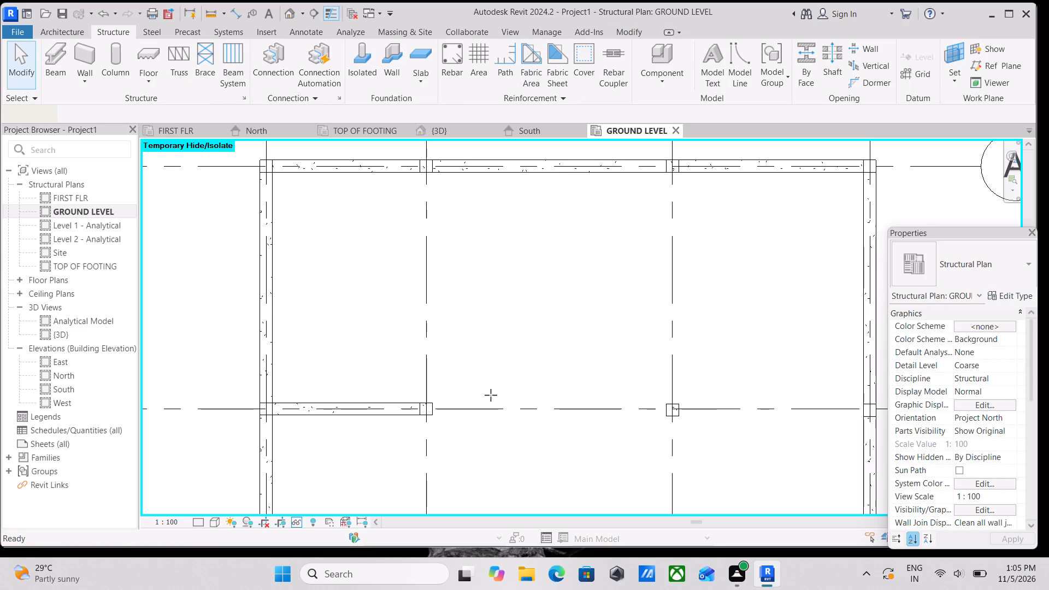
{"action": "scroll", "coordinate": [432, 410], "scroll_direction": "up", "scroll_amount": 2}
{"action": "middle_click_drag", "start_coordinate": [467, 408], "coordinate": [392, 421]}
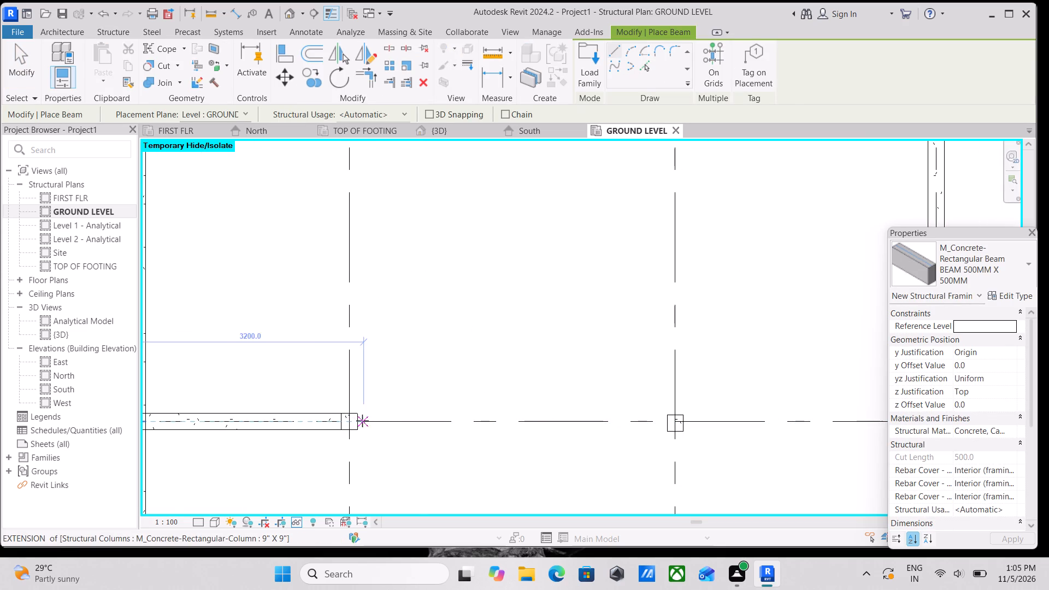
{"action": "left_click", "coordinate": [357, 421]}
{"action": "middle_click_drag", "start_coordinate": [600, 420], "coordinate": [447, 430]}
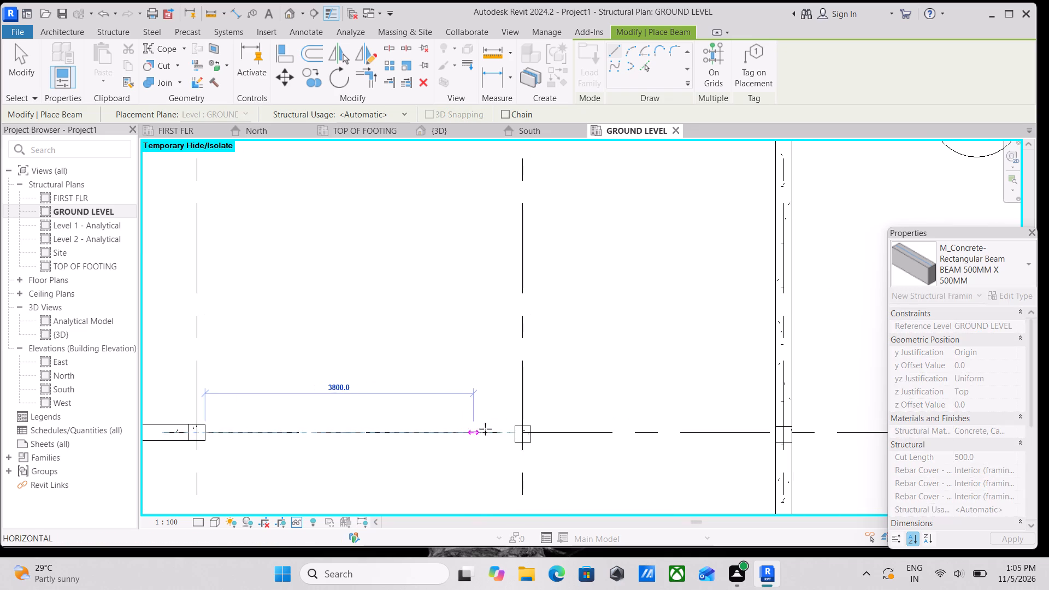
{"action": "scroll", "coordinate": [511, 433], "scroll_direction": "up", "scroll_amount": 2}
{"action": "left_click", "coordinate": [519, 433]}
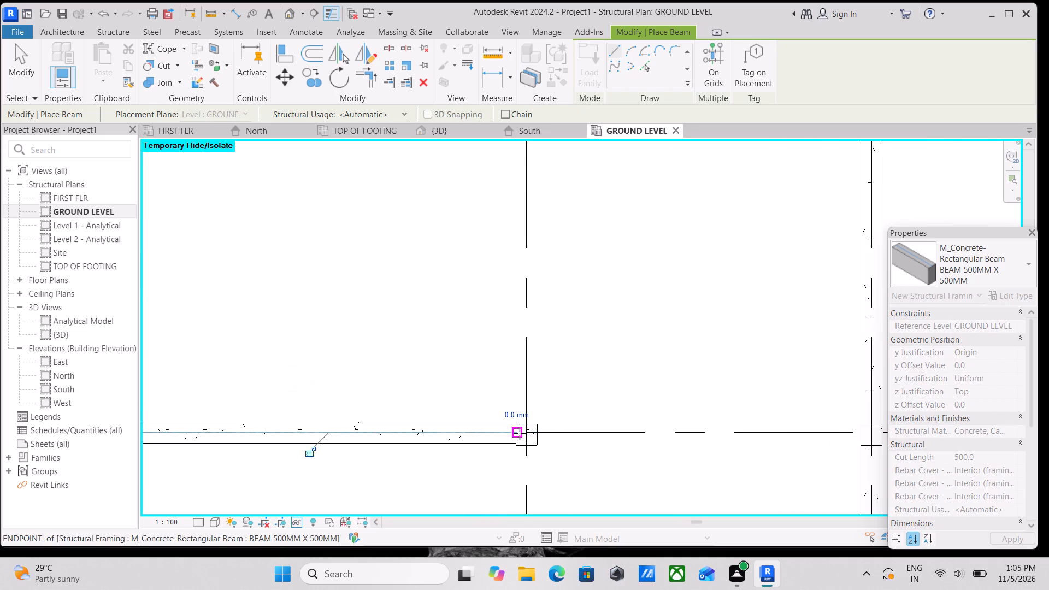
{"action": "key", "text": "Escape"}
{"action": "key", "text": "Escape"}
{"action": "key", "text": "Escape"}
{"action": "scroll", "coordinate": [522, 423], "scroll_direction": "up", "scroll_amount": 2}
{"action": "key", "text": "Escape"}
Align the side of column B-3 facing grid A with the matching long edge of the beam between B-2 and B-3.
{"action": "type", "text": "AL"}
{"action": "scroll", "coordinate": [504, 423], "scroll_direction": "up", "scroll_amount": 2}
{"action": "left_click", "coordinate": [502, 422]}
{"action": "left_click", "coordinate": [541, 422]}
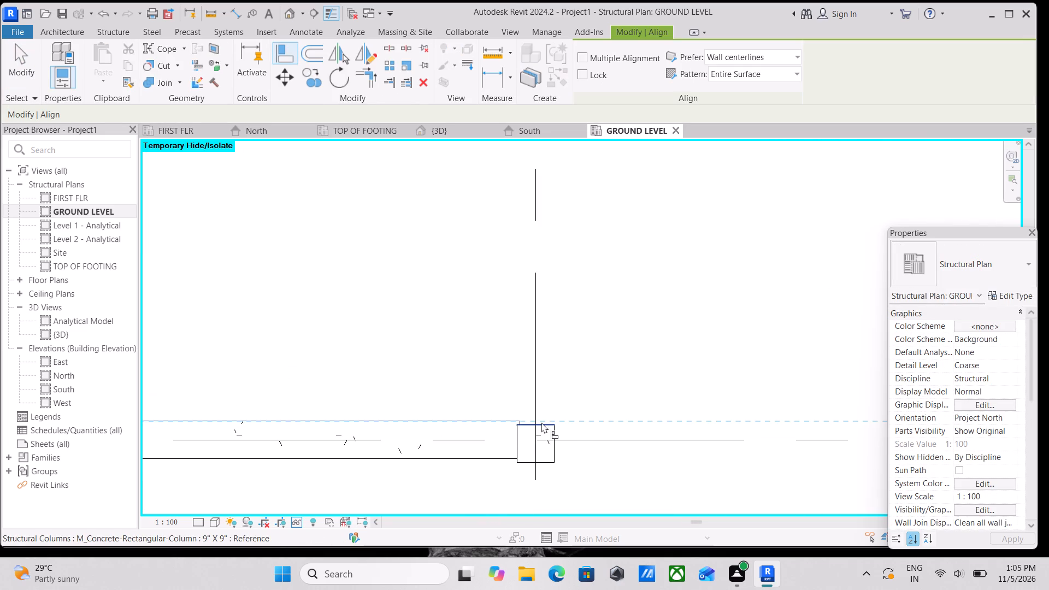
{"action": "scroll", "coordinate": [591, 430], "scroll_direction": "down", "scroll_amount": 2}
{"action": "middle_click_drag", "start_coordinate": [590, 430], "coordinate": [403, 433]}
{"action": "key", "text": "Escape"}
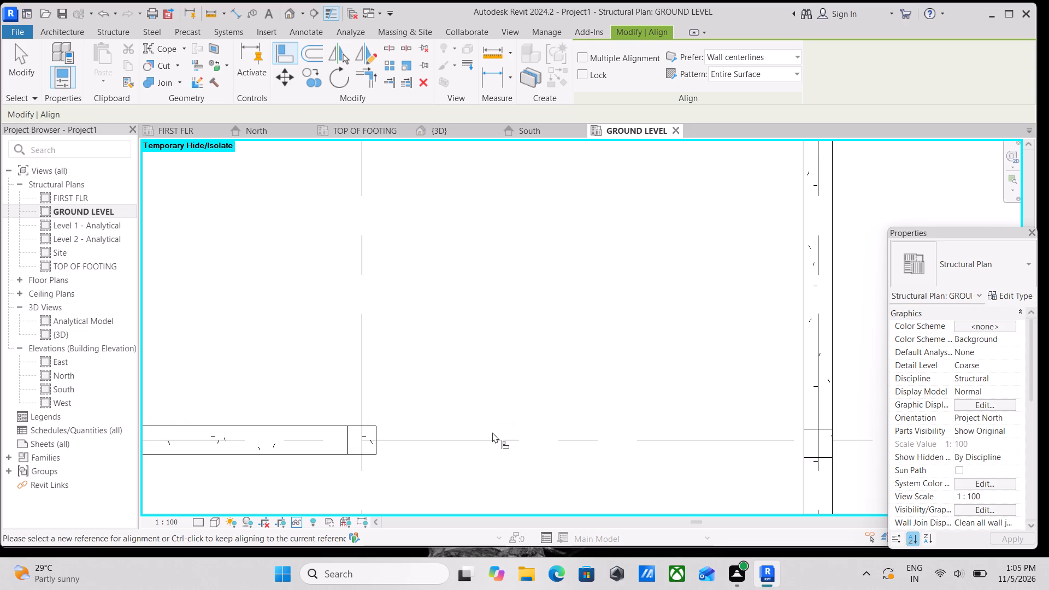
{"action": "middle_click_drag", "start_coordinate": [489, 430], "coordinate": [420, 458]}
{"action": "key", "text": "Escape"}
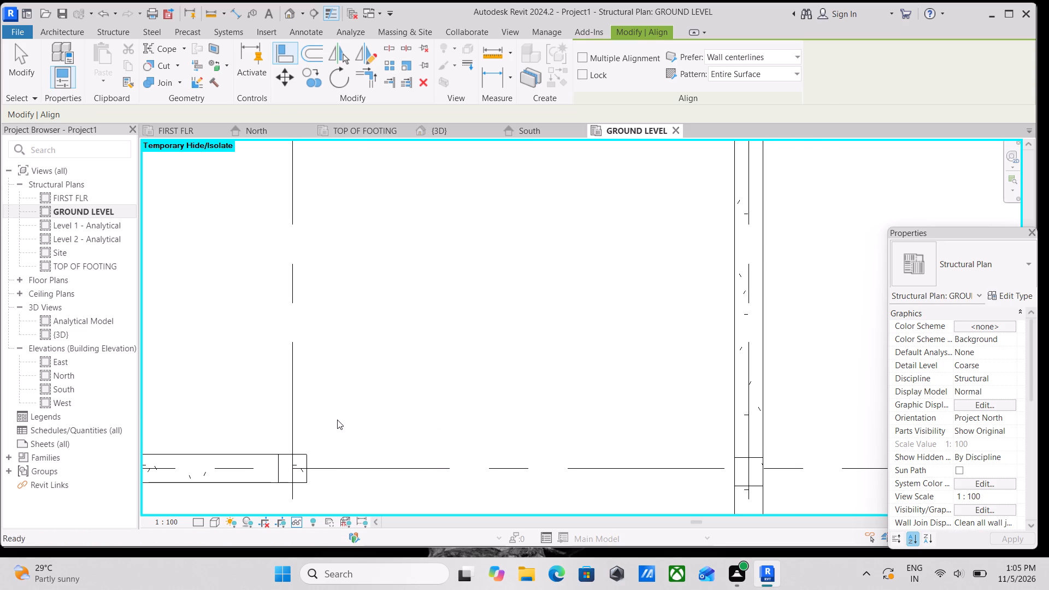
Draw a BEAM 500MM X 500MM beam about 3452 mm long along grid B between the facing sides of columns B-3 and B-4.
{"action": "type", "text": "BM"}
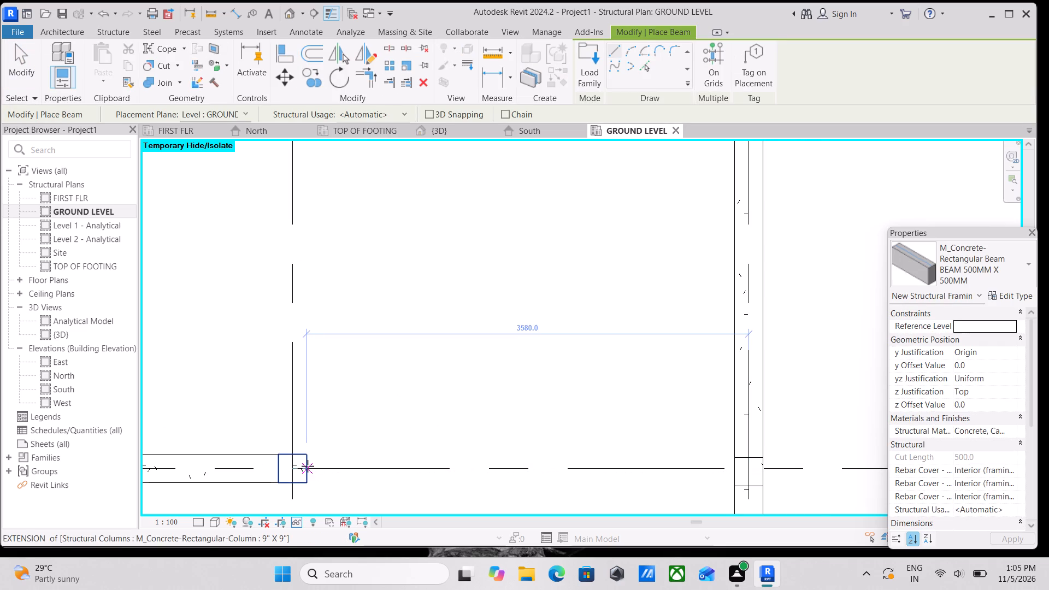
{"action": "left_click", "coordinate": [307, 466]}
{"action": "middle_click_drag", "start_coordinate": [519, 461], "coordinate": [363, 451]}
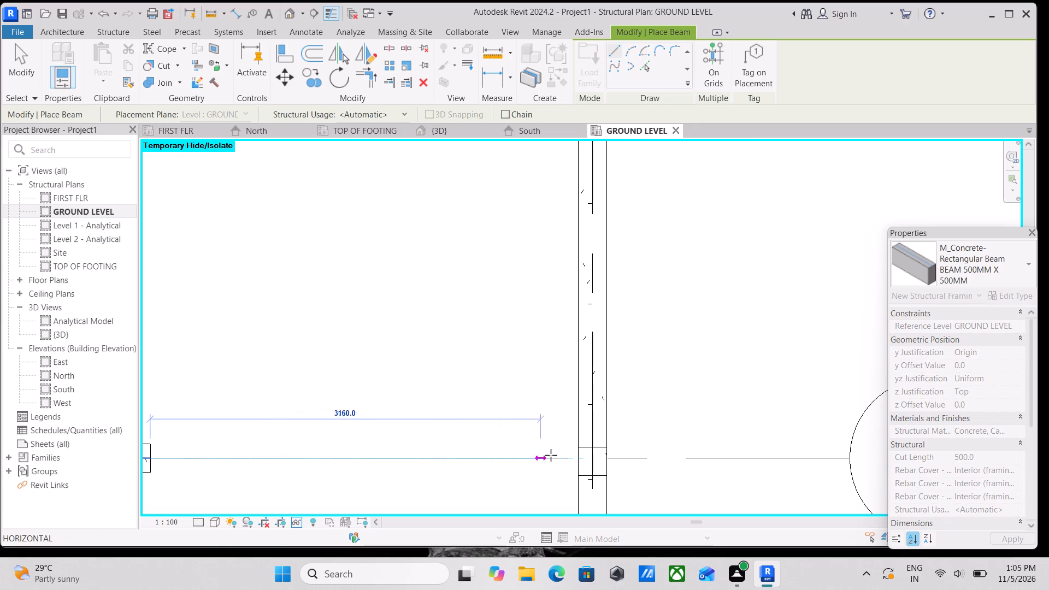
{"action": "left_click", "coordinate": [579, 457]}
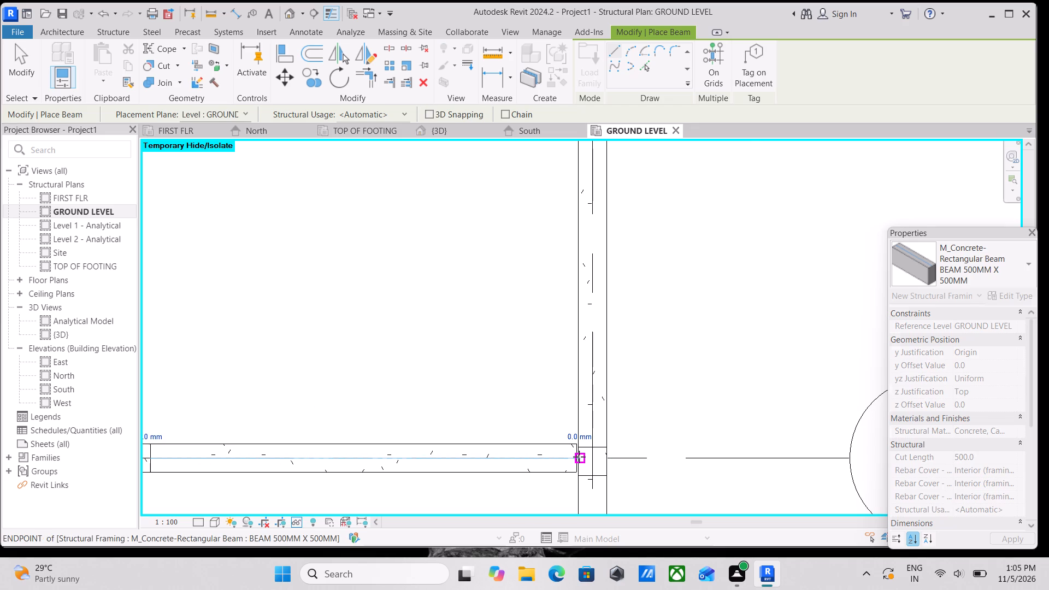
{"action": "key", "text": "Escape"}
{"action": "key", "text": "Escape"}
{"action": "scroll", "coordinate": [587, 457], "scroll_direction": "up", "scroll_amount": 2}
{"action": "key", "text": "Escape"}
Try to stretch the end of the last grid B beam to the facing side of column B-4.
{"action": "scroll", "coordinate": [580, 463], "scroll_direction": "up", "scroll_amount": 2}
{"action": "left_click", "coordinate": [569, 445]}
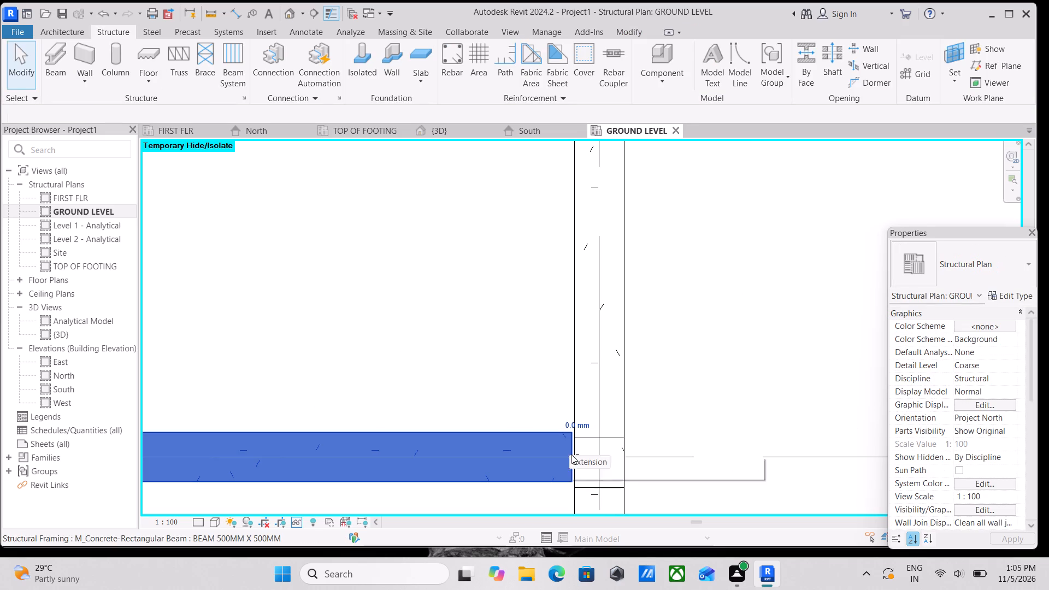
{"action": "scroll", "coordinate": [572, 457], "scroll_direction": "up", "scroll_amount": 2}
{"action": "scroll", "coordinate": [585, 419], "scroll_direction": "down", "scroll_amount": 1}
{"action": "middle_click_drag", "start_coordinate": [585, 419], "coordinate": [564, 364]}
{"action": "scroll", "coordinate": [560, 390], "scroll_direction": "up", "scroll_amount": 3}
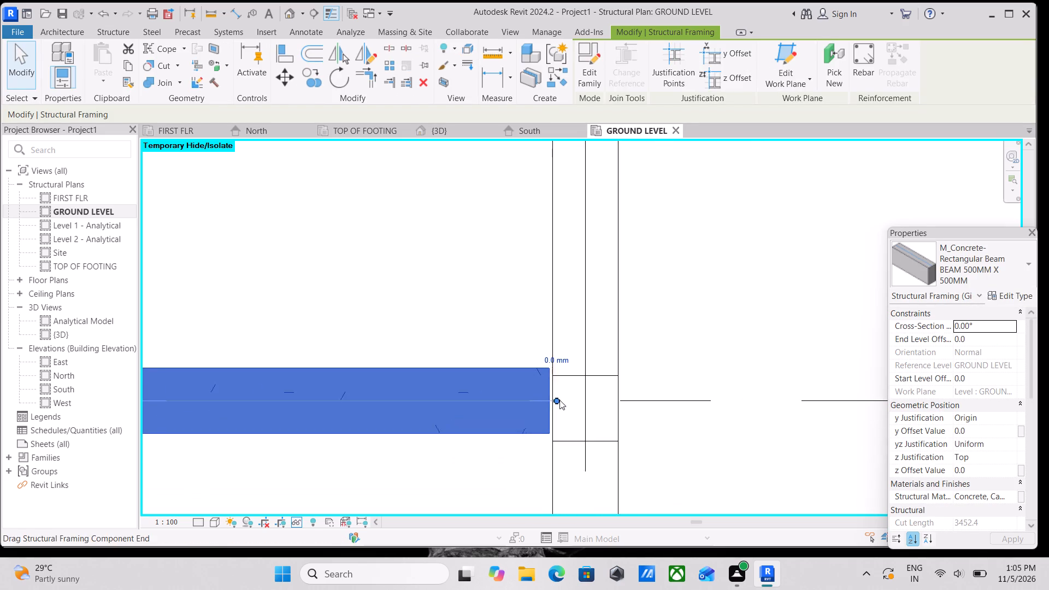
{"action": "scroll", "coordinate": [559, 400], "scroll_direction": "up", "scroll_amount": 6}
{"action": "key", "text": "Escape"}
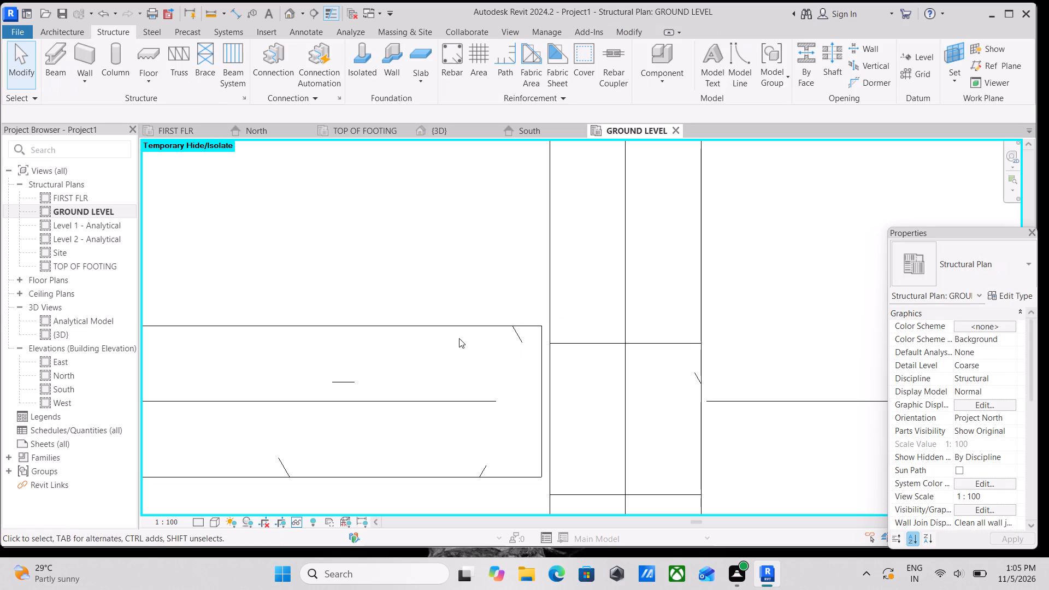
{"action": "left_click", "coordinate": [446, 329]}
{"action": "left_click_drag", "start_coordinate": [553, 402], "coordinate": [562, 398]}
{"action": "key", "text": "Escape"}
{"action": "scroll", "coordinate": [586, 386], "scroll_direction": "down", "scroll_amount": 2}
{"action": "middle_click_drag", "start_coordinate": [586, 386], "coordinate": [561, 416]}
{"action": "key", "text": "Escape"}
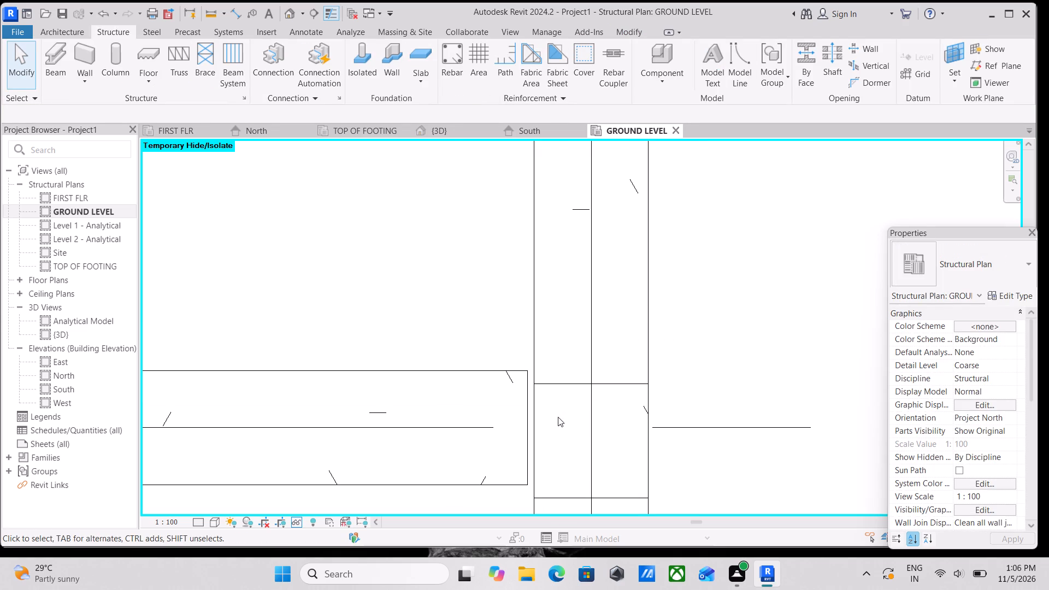
Align the side of column B-4 facing grid A with the matching long edge of the beam between B-3 and B-4.
{"action": "key", "text": "a"}
{"action": "key", "text": "l"}
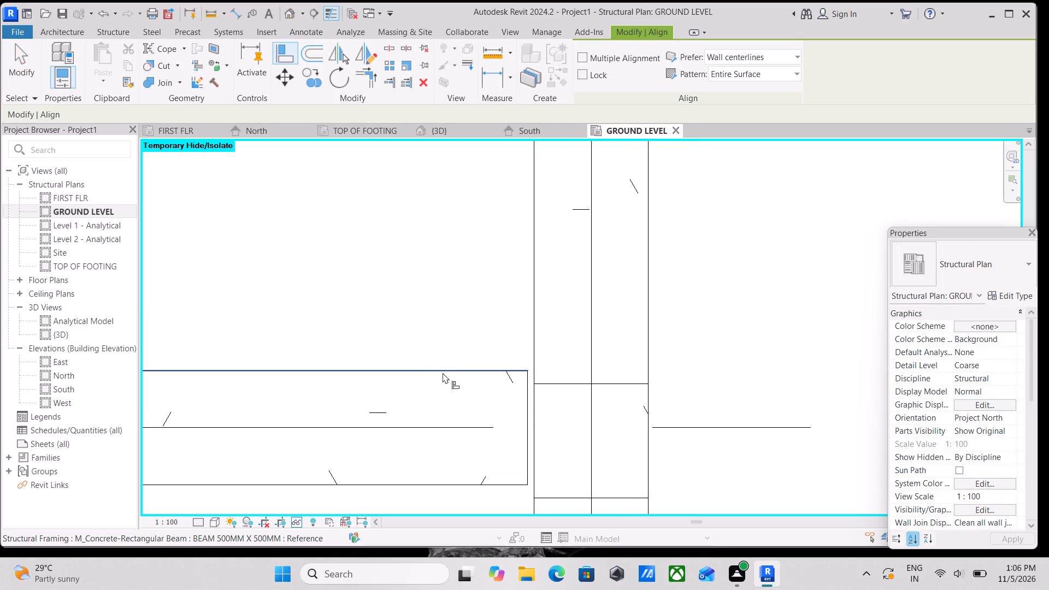
{"action": "left_click", "coordinate": [443, 373]}
{"action": "left_click", "coordinate": [567, 386]}
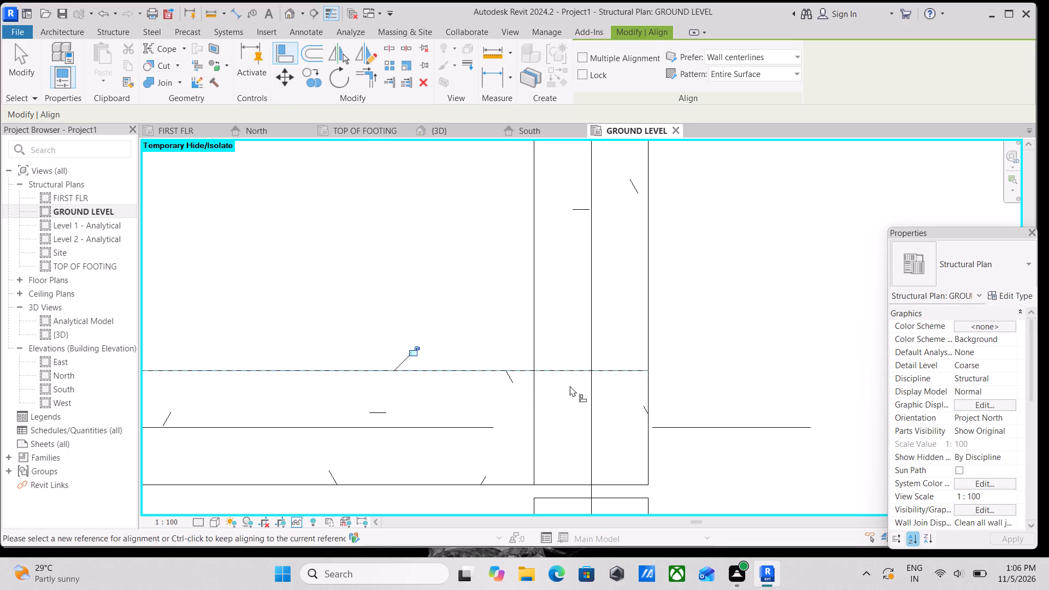
Stretch the end of the grid 4 beam between B and C to the facing side of column B-4.
{"action": "key", "text": "Escape"}
{"action": "scroll", "coordinate": [561, 420], "scroll_direction": "down", "scroll_amount": 3}
{"action": "key", "text": "Escape"}
{"action": "scroll", "coordinate": [577, 450], "scroll_direction": "down", "scroll_amount": 4}
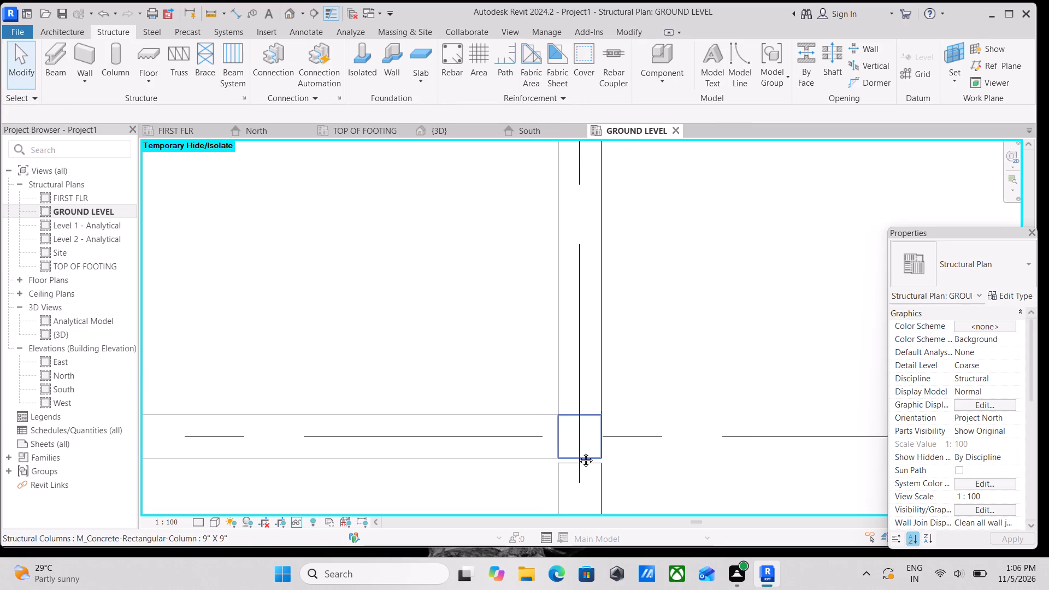
{"action": "middle_click_drag", "start_coordinate": [577, 452], "coordinate": [586, 416]}
{"action": "key", "text": "Escape"}
{"action": "left_click", "coordinate": [611, 429]}
{"action": "scroll", "coordinate": [609, 422], "scroll_direction": "up", "scroll_amount": 3}
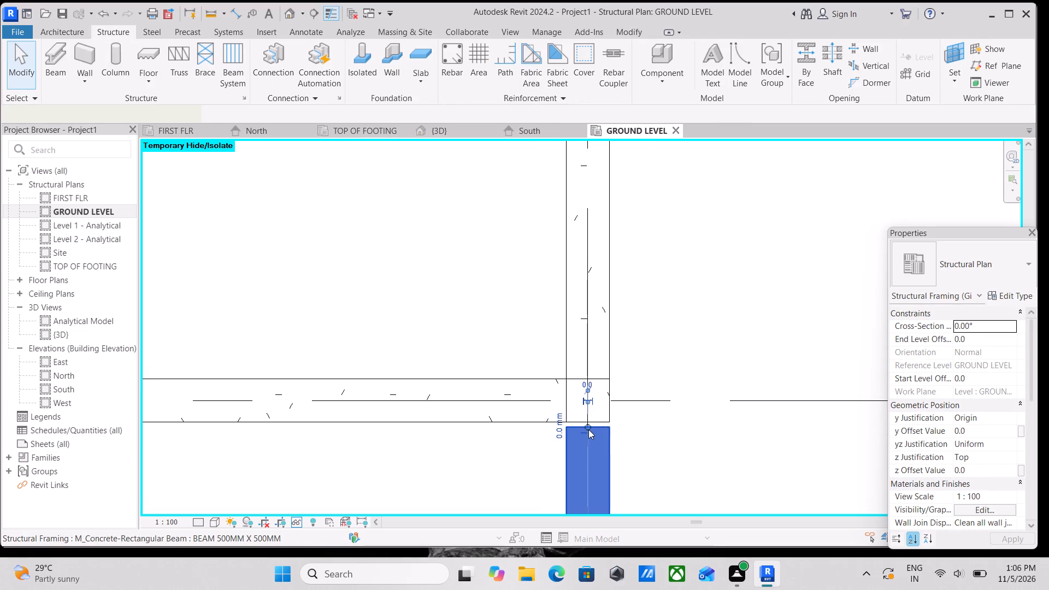
{"action": "scroll", "coordinate": [588, 429], "scroll_direction": "up", "scroll_amount": 8}
{"action": "left_click_drag", "start_coordinate": [577, 422], "coordinate": [577, 411]}
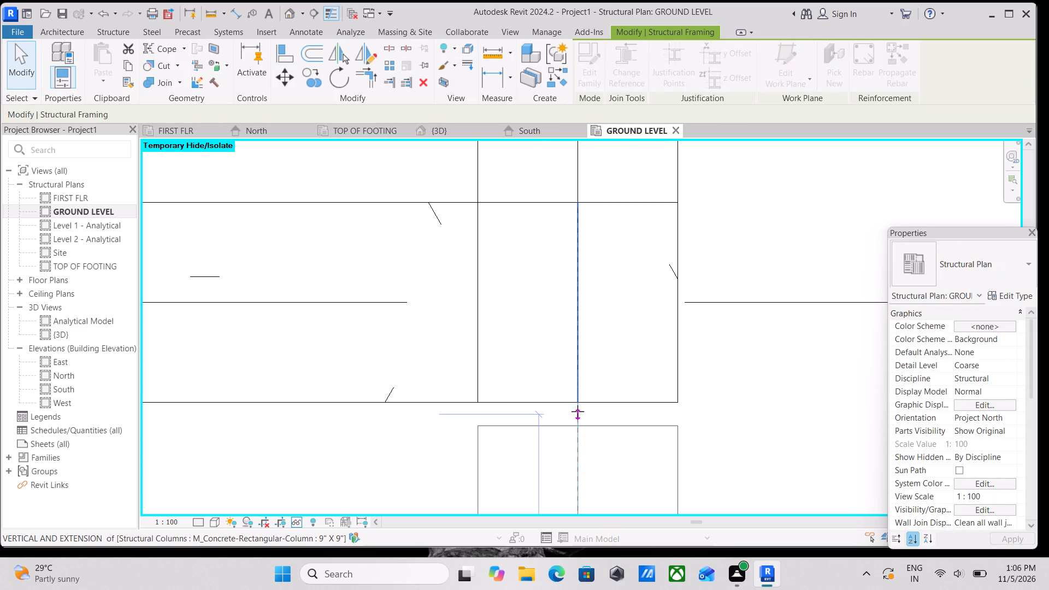
{"action": "left_click_drag", "start_coordinate": [577, 411], "coordinate": [576, 403]}
{"action": "scroll", "coordinate": [576, 403], "scroll_direction": "down", "scroll_amount": 4}
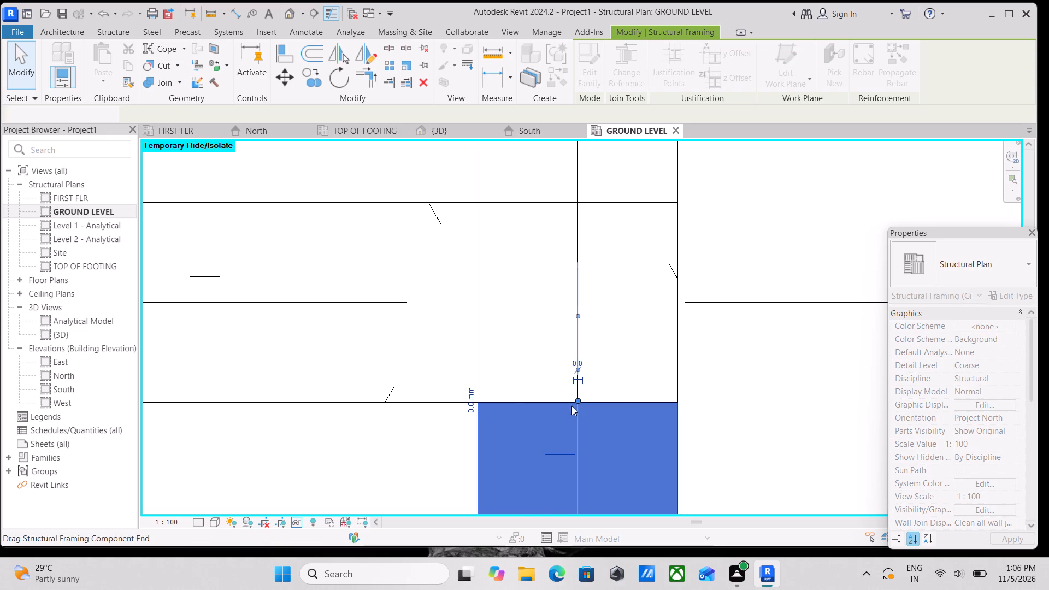
{"action": "scroll", "coordinate": [571, 406], "scroll_direction": "down", "scroll_amount": 3}
{"action": "key", "text": "Escape"}
{"action": "key", "text": "Escape"}
Draw a Generic - 200mm basic wall along grid 2 between the facing sides of columns A-2 and B-2.
{"action": "scroll", "coordinate": [575, 419], "scroll_direction": "down", "scroll_amount": 8}
{"action": "scroll", "coordinate": [480, 365], "scroll_direction": "down", "scroll_amount": 3}
{"action": "middle_click_drag", "start_coordinate": [480, 365], "coordinate": [564, 412]}
{"action": "scroll", "coordinate": [564, 412], "scroll_direction": "up", "scroll_amount": 1}
{"action": "scroll", "coordinate": [498, 387], "scroll_direction": "down", "scroll_amount": 6}
{"action": "middle_click_drag", "start_coordinate": [503, 384], "coordinate": [611, 381]}
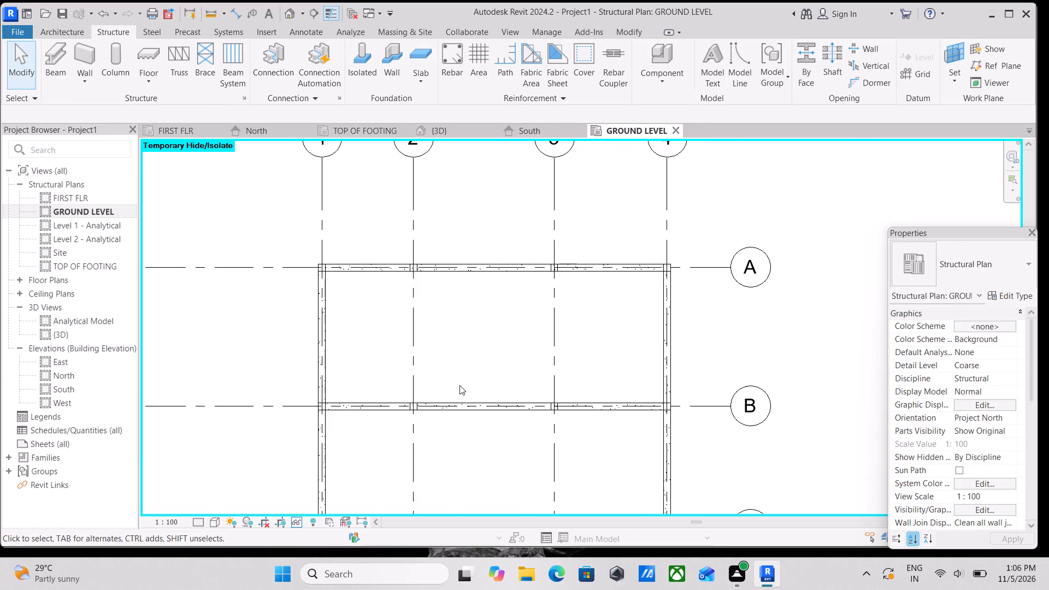
{"action": "middle_click_drag", "start_coordinate": [463, 381], "coordinate": [517, 299]}
{"action": "middle_click_drag", "start_coordinate": [457, 343], "coordinate": [444, 422]}
{"action": "scroll", "coordinate": [462, 349], "scroll_direction": "up", "scroll_amount": 2}
{"action": "middle_click_drag", "start_coordinate": [465, 355], "coordinate": [462, 400]}
{"action": "type", "text": "WA"}
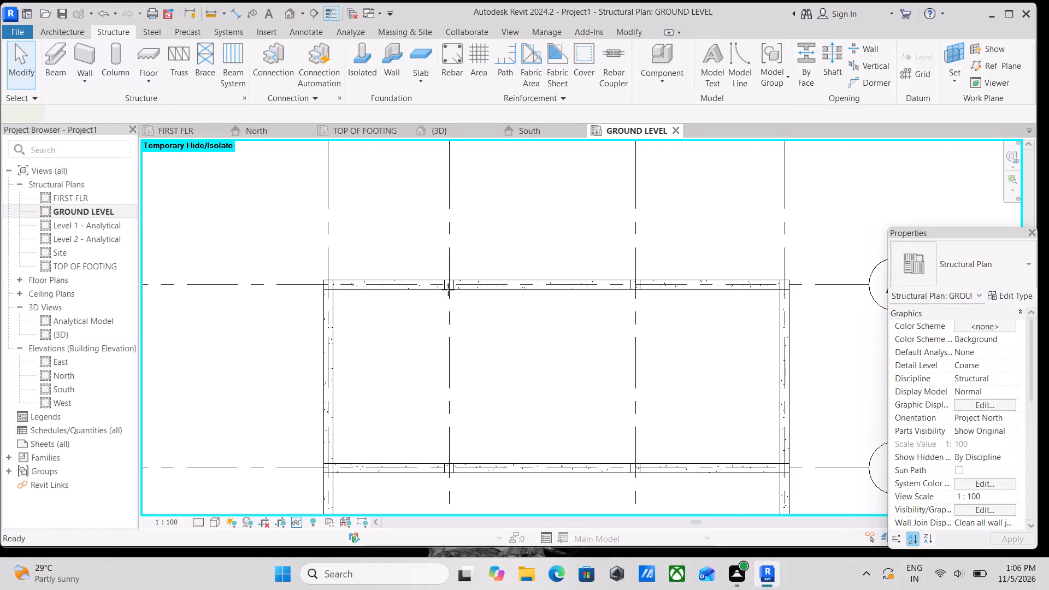
{"action": "scroll", "coordinate": [448, 290], "scroll_direction": "up", "scroll_amount": 12}
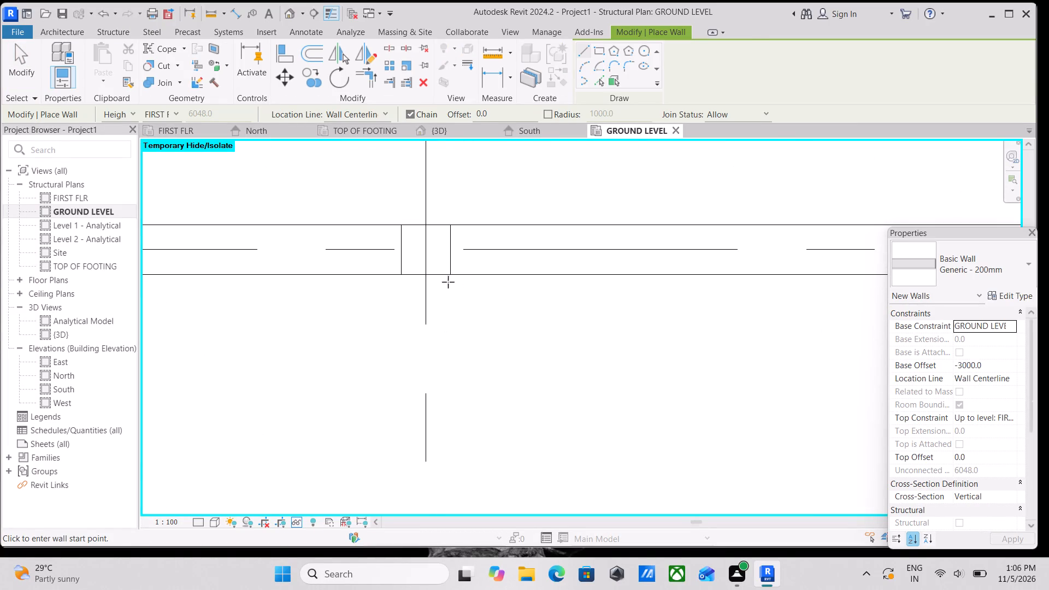
{"action": "left_click", "coordinate": [424, 277]}
{"action": "scroll", "coordinate": [439, 449], "scroll_direction": "down", "scroll_amount": 2}
{"action": "middle_click_drag", "start_coordinate": [437, 436], "coordinate": [436, 409]}
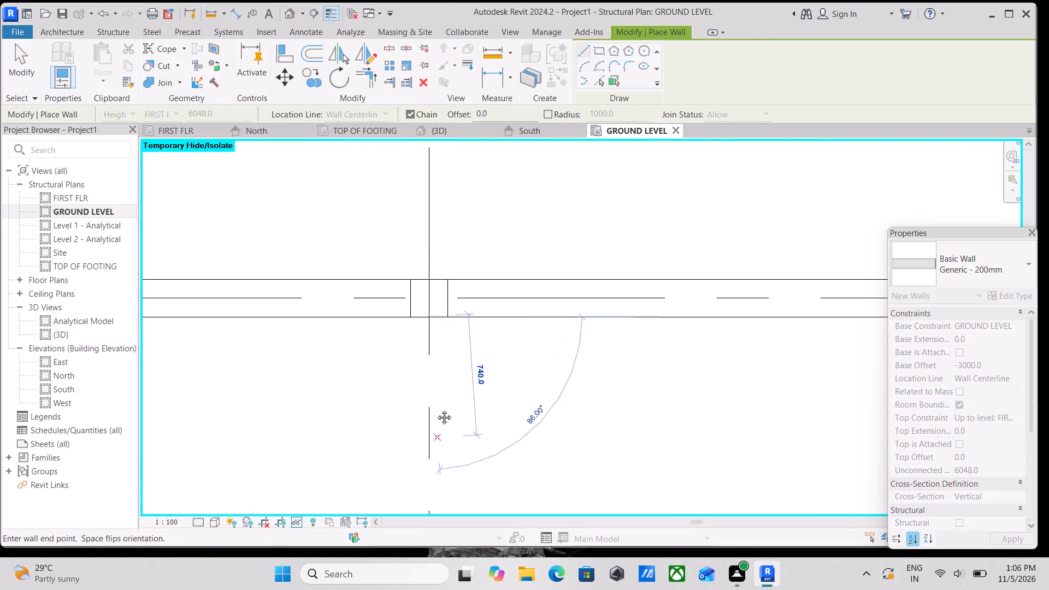
{"action": "middle_click_drag", "start_coordinate": [436, 409], "coordinate": [394, 262]}
{"action": "scroll", "coordinate": [380, 452], "scroll_direction": "down", "scroll_amount": 3}
{"action": "middle_click_drag", "start_coordinate": [380, 452], "coordinate": [381, 327]}
{"action": "scroll", "coordinate": [388, 399], "scroll_direction": "down", "scroll_amount": 7}
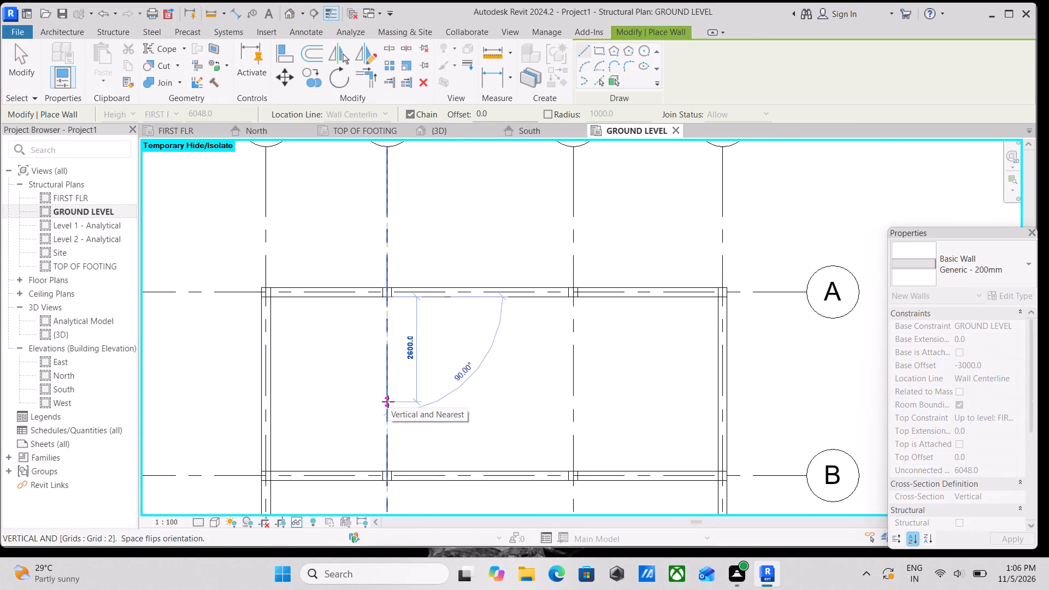
{"action": "scroll", "coordinate": [388, 402], "scroll_direction": "down", "scroll_amount": 1}
{"action": "middle_click_drag", "start_coordinate": [388, 402], "coordinate": [386, 334]}
{"action": "scroll", "coordinate": [384, 386], "scroll_direction": "up", "scroll_amount": 2}
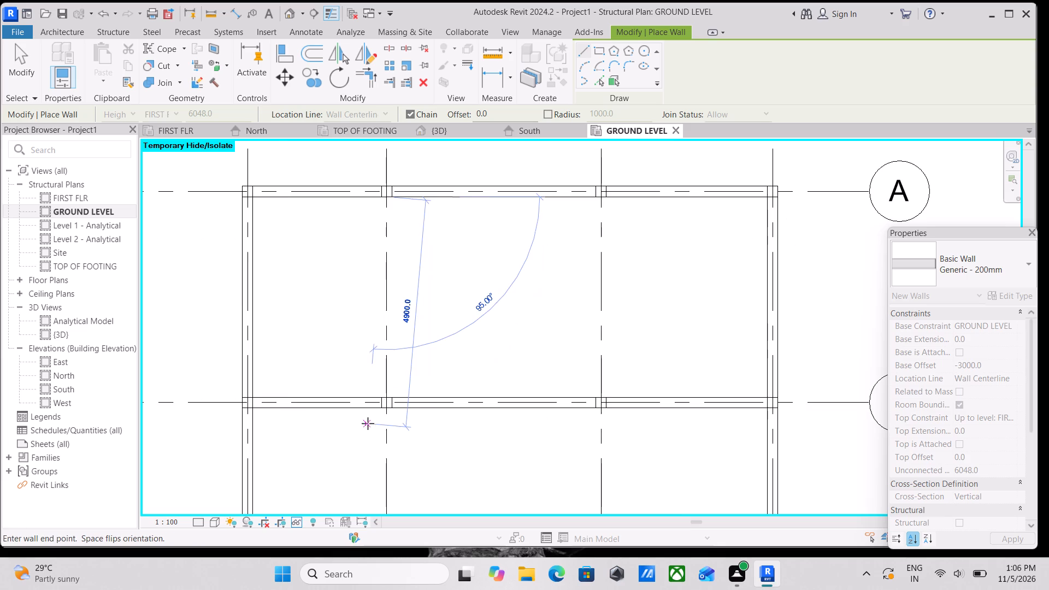
{"action": "scroll", "coordinate": [387, 387], "scroll_direction": "up", "scroll_amount": 9}
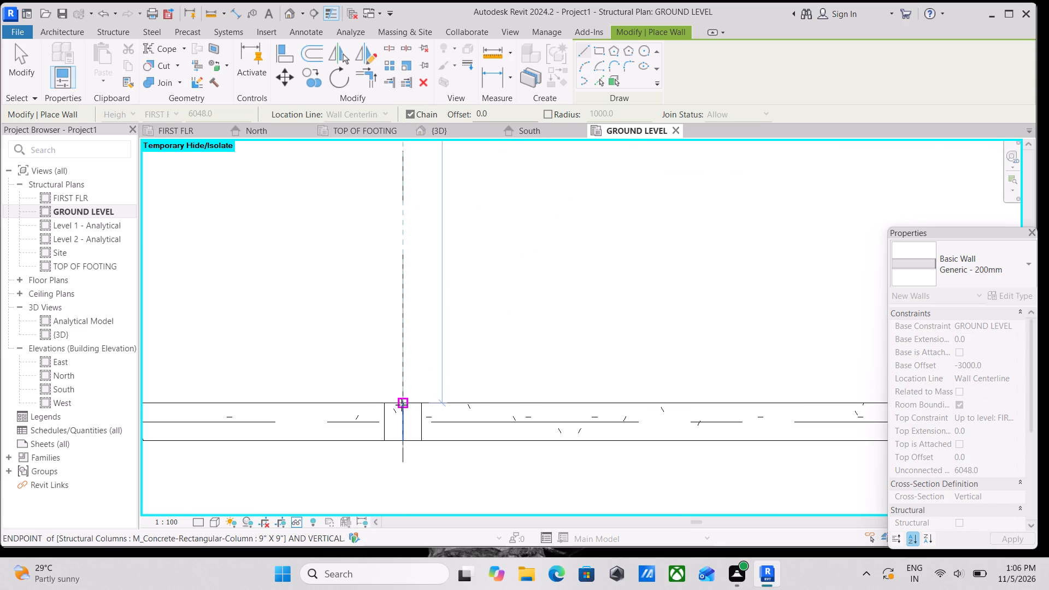
{"action": "left_click", "coordinate": [402, 405]}
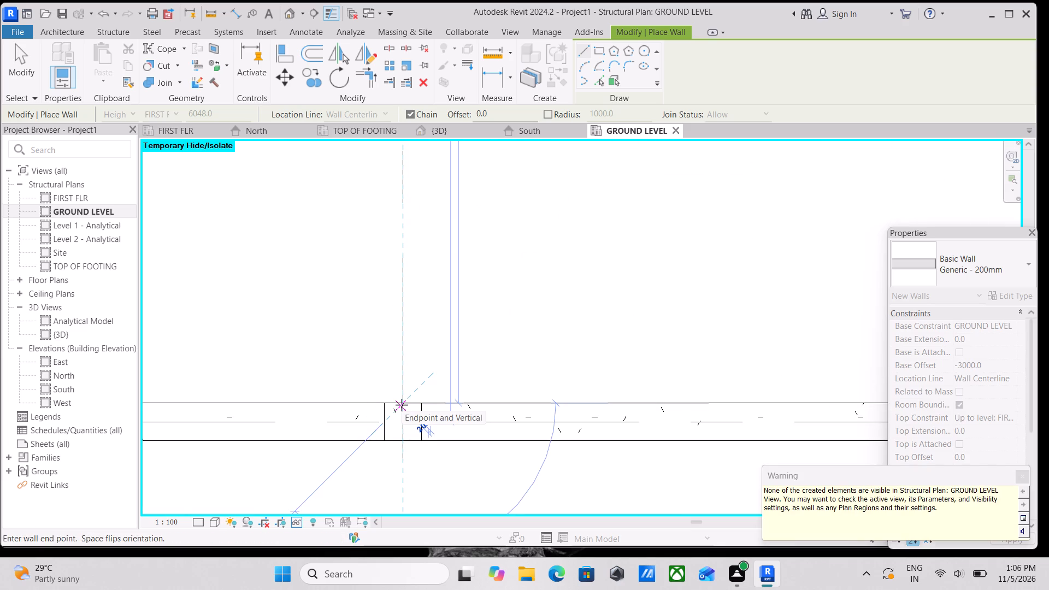
{"action": "key", "text": "Escape"}
{"action": "key", "text": "Escape"}
{"action": "key", "text": "Escape"}
{"action": "key", "text": "Escape"}
{"action": "scroll", "coordinate": [462, 350], "scroll_direction": "down", "scroll_amount": 2}
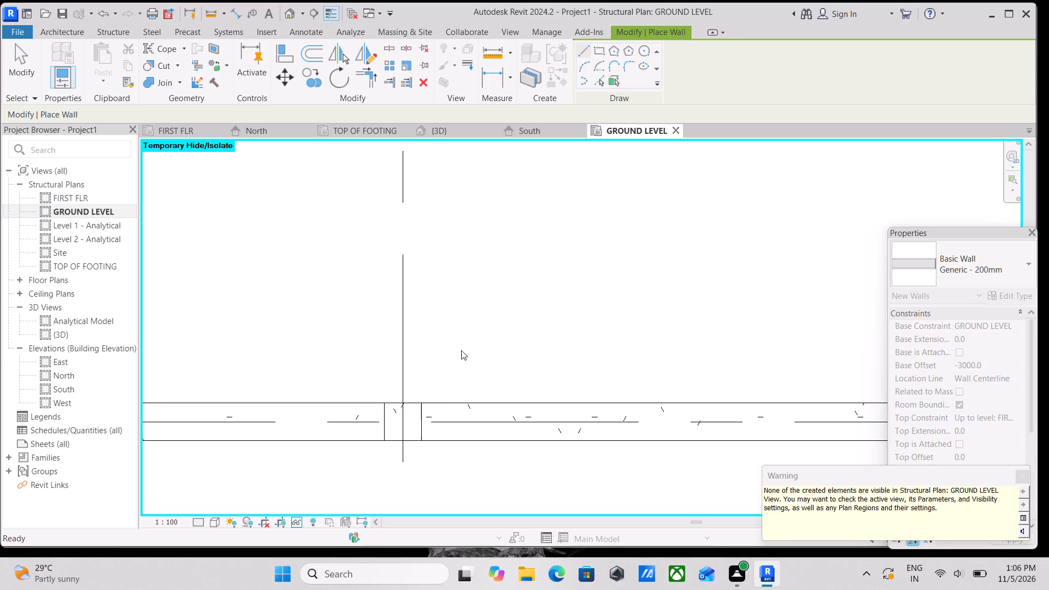
{"action": "middle_click_drag", "start_coordinate": [460, 350], "coordinate": [433, 428]}
{"action": "middle_click_drag", "start_coordinate": [468, 293], "coordinate": [461, 339]}
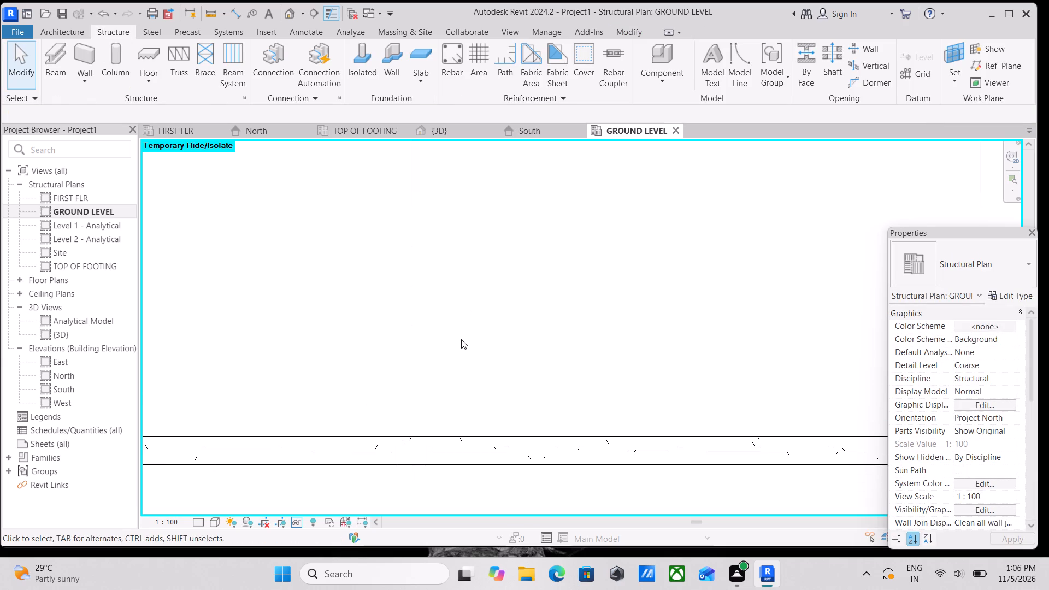
{"action": "key", "text": "Escape"}
Draw a BEAM 500MM X 500MM beam about 4317 mm long along grid 2 between the facing sides of columns A-2 and B-2.
{"action": "type", "text": "BM"}
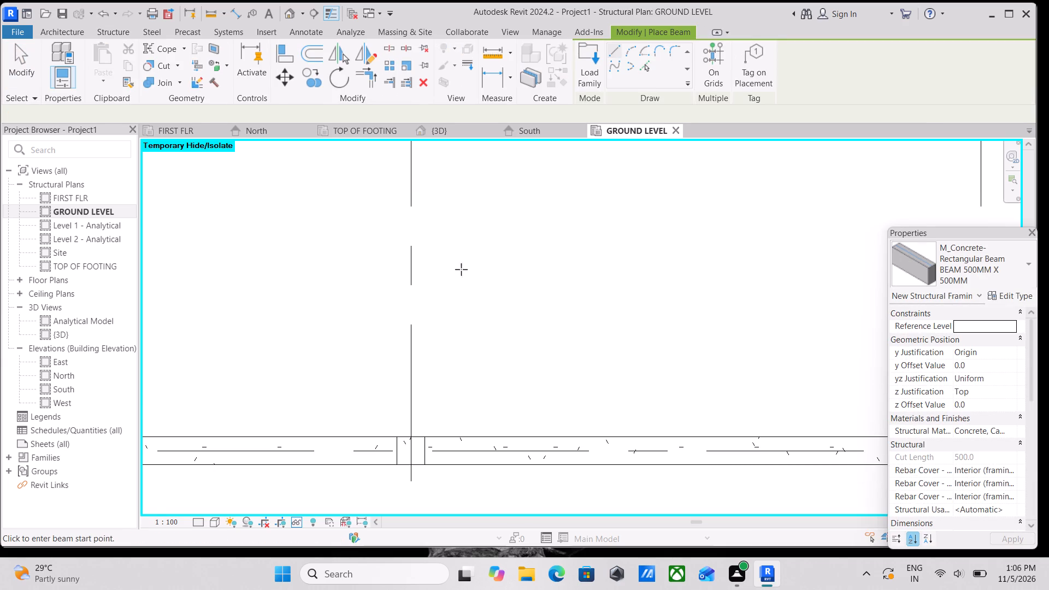
{"action": "scroll", "coordinate": [473, 255], "scroll_direction": "down", "scroll_amount": 3}
{"action": "middle_click_drag", "start_coordinate": [476, 255], "coordinate": [503, 446]}
{"action": "middle_click_drag", "start_coordinate": [499, 323], "coordinate": [488, 394]}
{"action": "scroll", "coordinate": [445, 275], "scroll_direction": "up", "scroll_amount": 4}
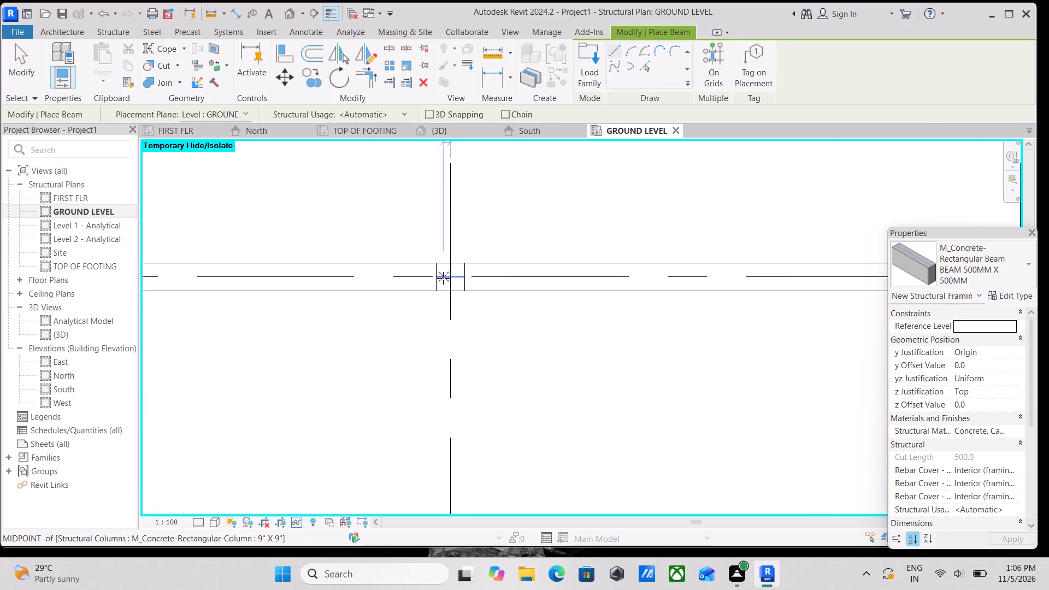
{"action": "scroll", "coordinate": [443, 278], "scroll_direction": "up", "scroll_amount": 2}
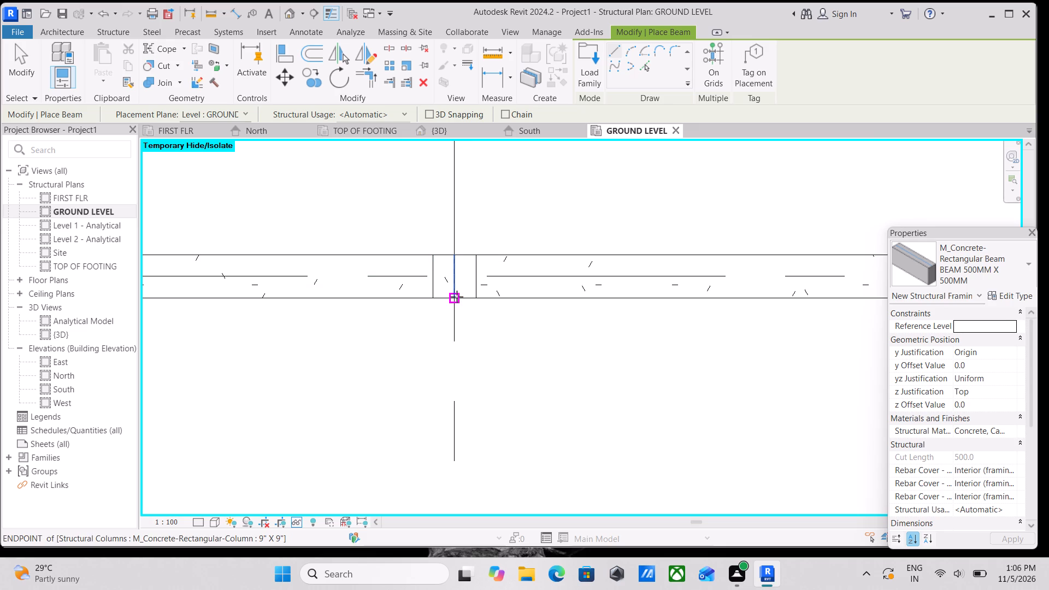
{"action": "left_click", "coordinate": [457, 297]}
{"action": "scroll", "coordinate": [465, 422], "scroll_direction": "down", "scroll_amount": 2}
{"action": "middle_click_drag", "start_coordinate": [465, 421], "coordinate": [468, 242]}
{"action": "scroll", "coordinate": [461, 388], "scroll_direction": "down", "scroll_amount": 3}
{"action": "middle_click_drag", "start_coordinate": [461, 383], "coordinate": [462, 326]}
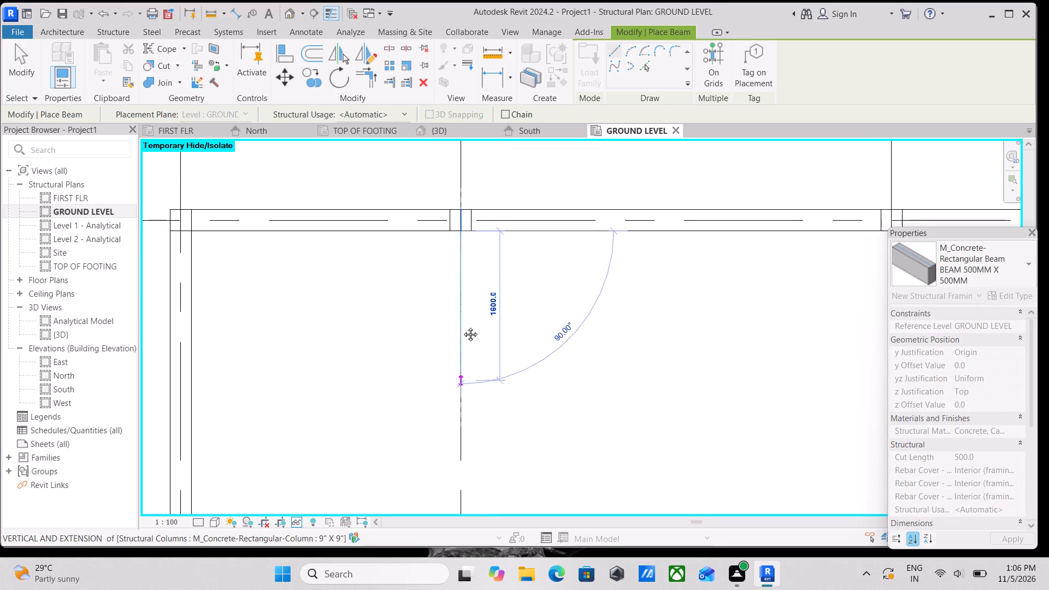
{"action": "middle_click_drag", "start_coordinate": [462, 326], "coordinate": [472, 243]}
{"action": "scroll", "coordinate": [482, 387], "scroll_direction": "down", "scroll_amount": 3}
{"action": "middle_click_drag", "start_coordinate": [482, 396], "coordinate": [475, 291]}
{"action": "scroll", "coordinate": [472, 352], "scroll_direction": "up", "scroll_amount": 2}
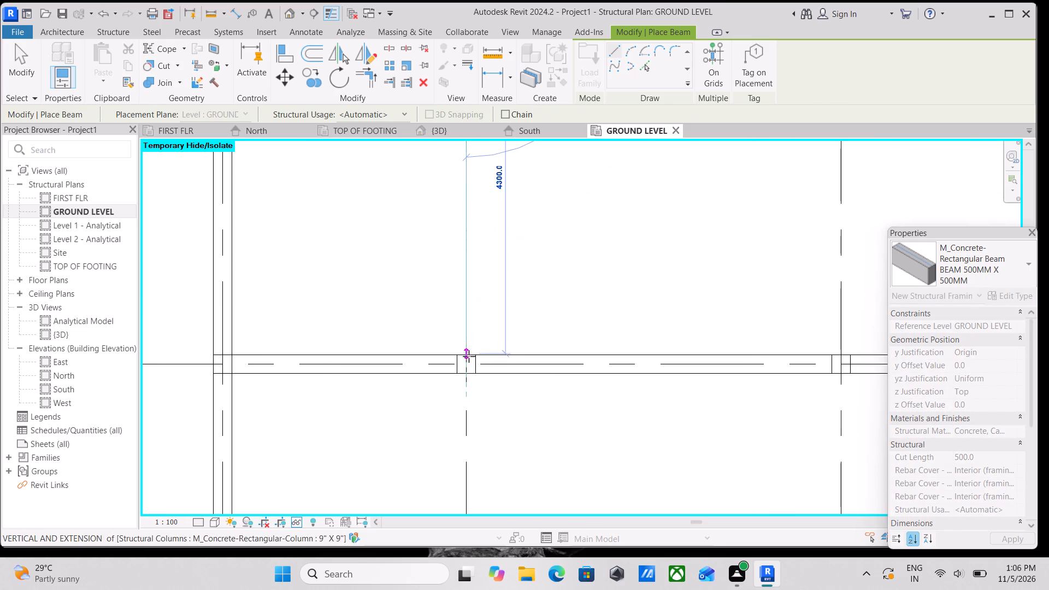
{"action": "left_click", "coordinate": [468, 356]}
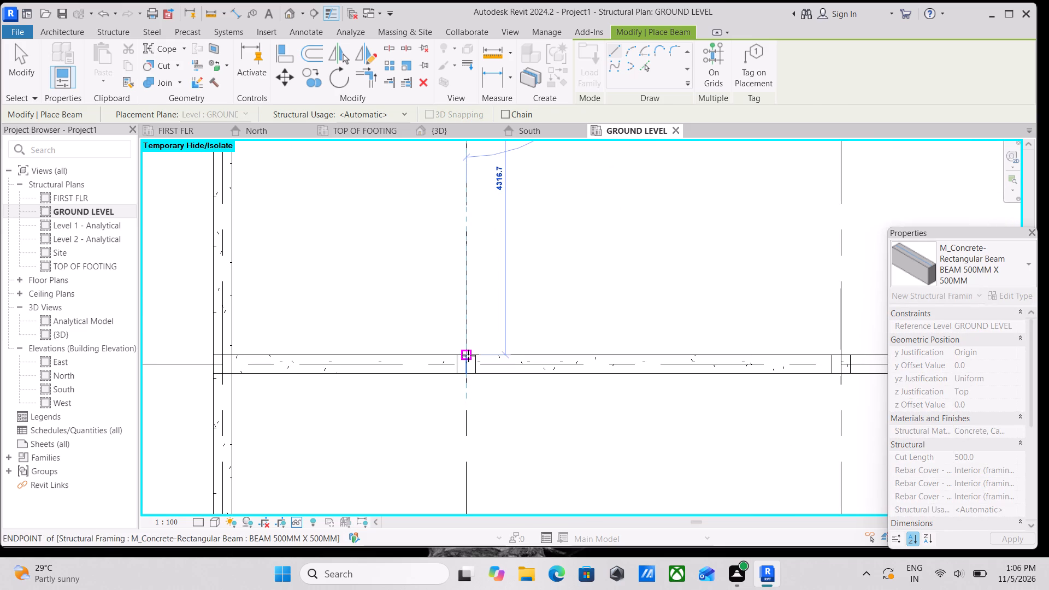
{"action": "key", "text": "Escape"}
Draw a BEAM 500MM X 500MM beam about 3800 mm long along grid 2 between the facing sides of columns B-2 and C-2.
{"action": "scroll", "coordinate": [492, 400], "scroll_direction": "down", "scroll_amount": 1}
{"action": "middle_click_drag", "start_coordinate": [487, 391], "coordinate": [488, 333]}
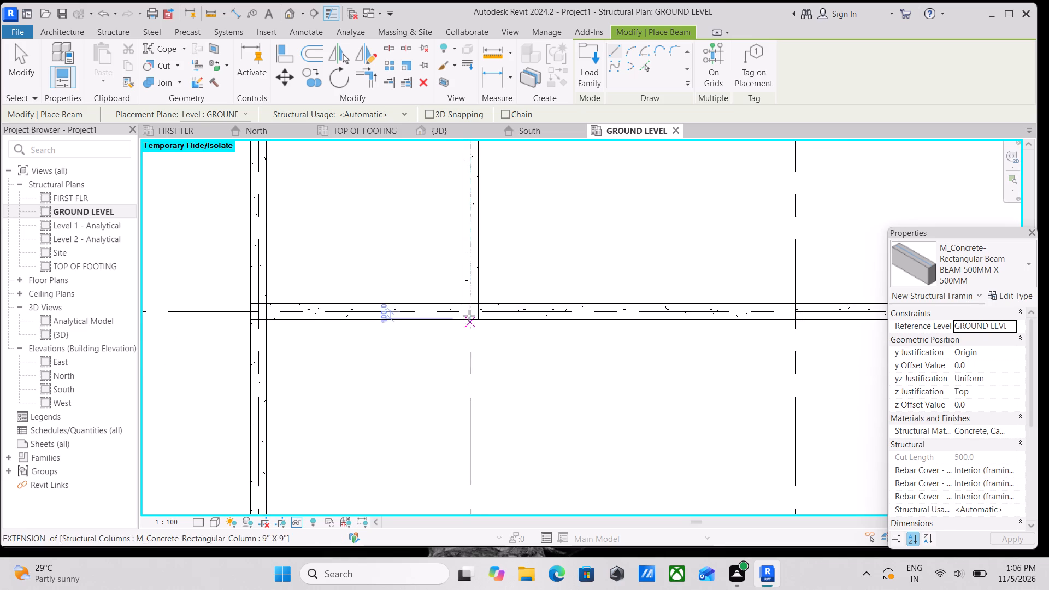
{"action": "scroll", "coordinate": [464, 312], "scroll_direction": "up", "scroll_amount": 2}
{"action": "left_click", "coordinate": [471, 321]}
{"action": "scroll", "coordinate": [475, 421], "scroll_direction": "down", "scroll_amount": 2}
{"action": "middle_click_drag", "start_coordinate": [475, 421], "coordinate": [472, 322]}
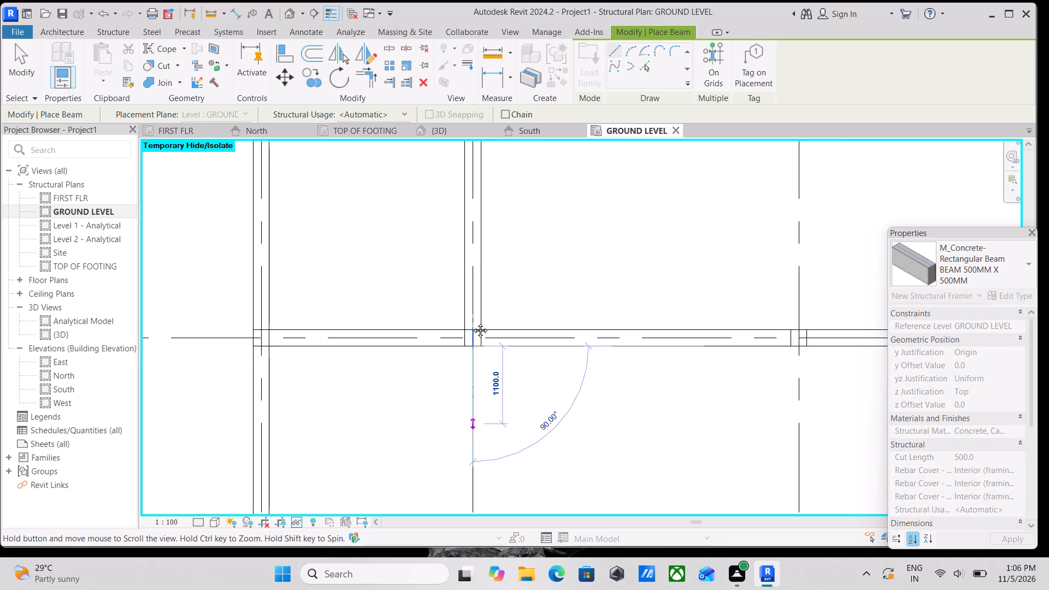
{"action": "middle_click_drag", "start_coordinate": [472, 322], "coordinate": [481, 237]}
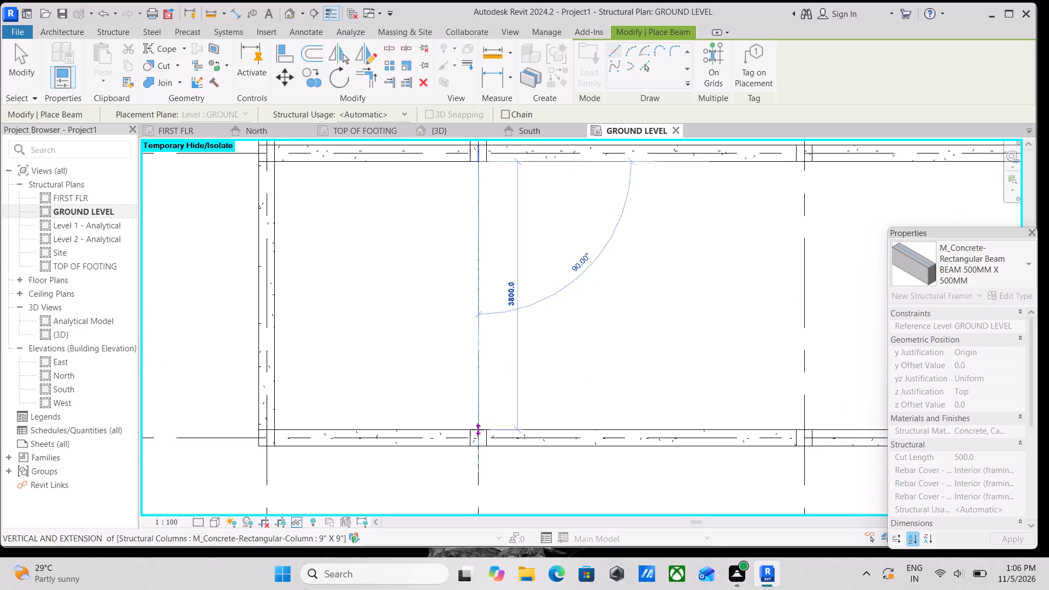
{"action": "left_click", "coordinate": [478, 429]}
{"action": "key", "text": "Escape"}
Draw a BEAM 500MM X 500MM beam along grid 3 between the facing sides of columns C-3 and B-3.
{"action": "scroll", "coordinate": [545, 388], "scroll_direction": "down", "scroll_amount": 4}
{"action": "middle_click_drag", "start_coordinate": [571, 386], "coordinate": [439, 429]}
{"action": "scroll", "coordinate": [565, 450], "scroll_direction": "up", "scroll_amount": 8}
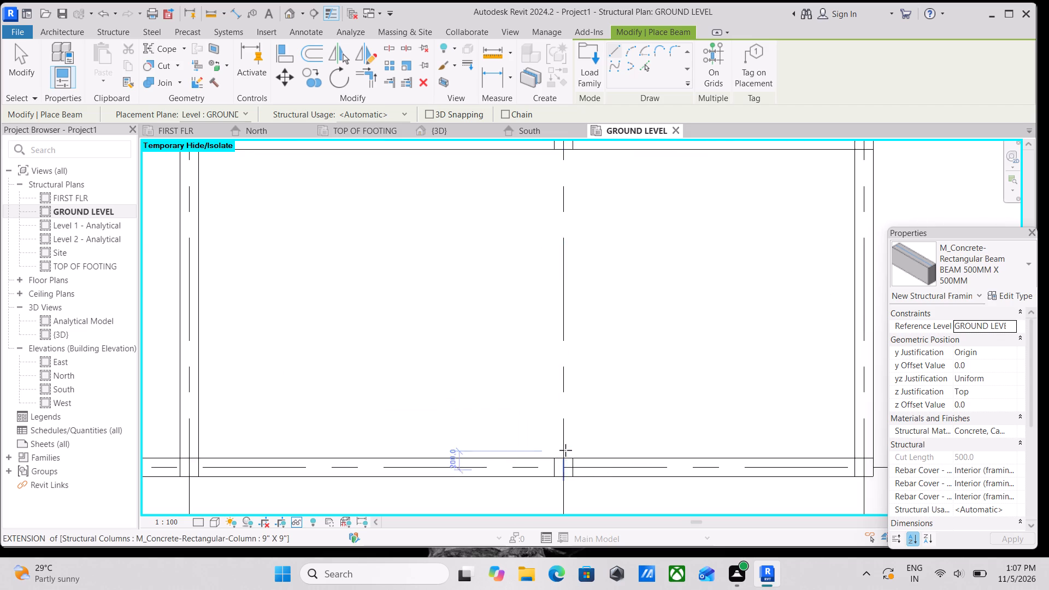
{"action": "left_click", "coordinate": [565, 462]}
{"action": "middle_click_drag", "start_coordinate": [566, 303], "coordinate": [569, 498]}
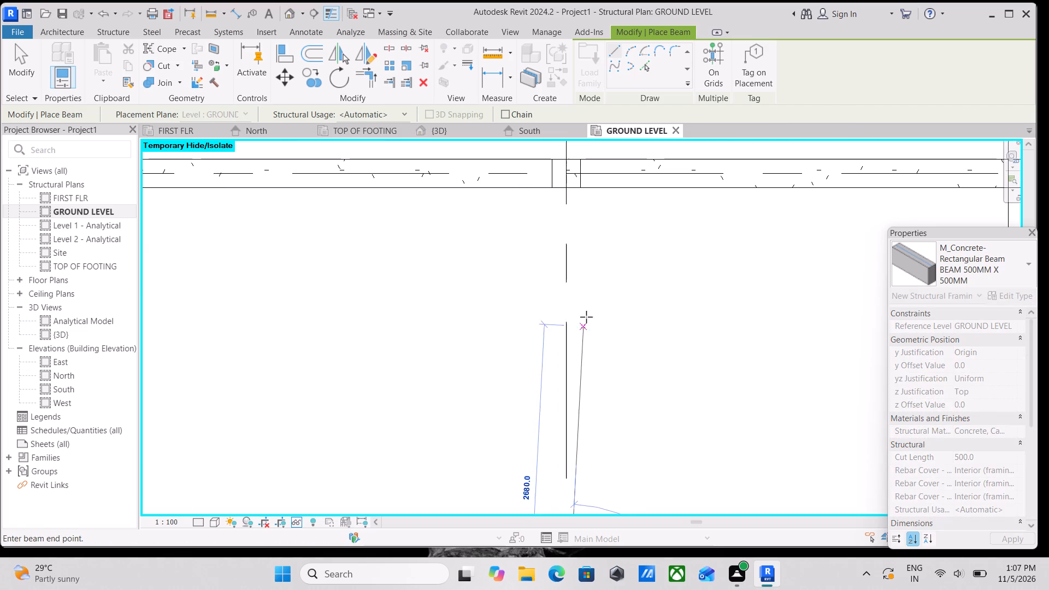
{"action": "middle_click_drag", "start_coordinate": [586, 317], "coordinate": [581, 452]}
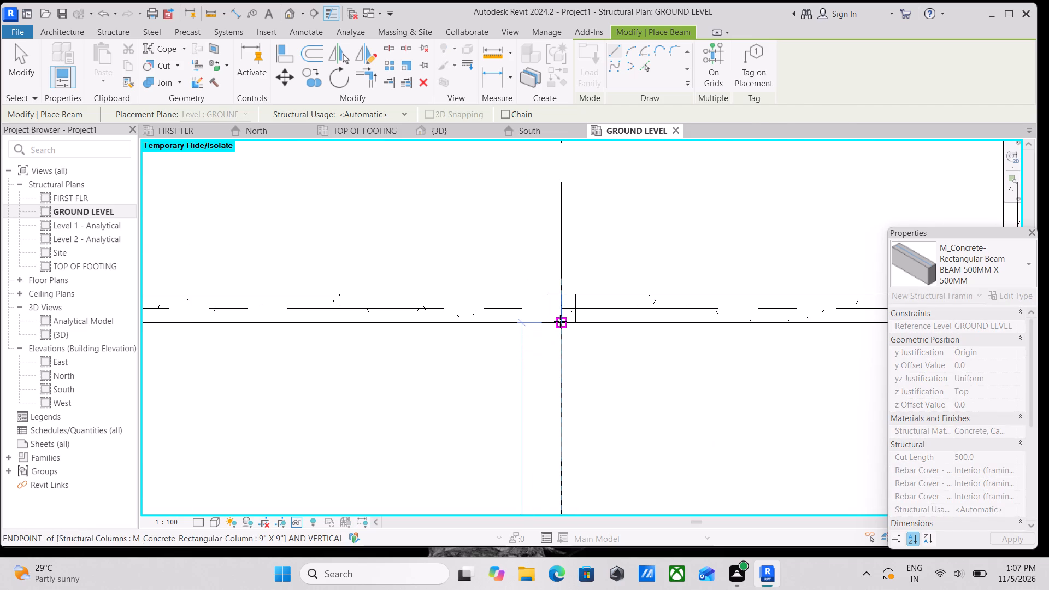
{"action": "left_click", "coordinate": [560, 321]}
{"action": "key", "text": "Escape"}
Draw a BEAM 500MM X 500MM beam about 4317 mm long along grid 3 between the facing sides of columns B-3 and A-3.
{"action": "scroll", "coordinate": [572, 305], "scroll_direction": "down", "scroll_amount": 1}
{"action": "middle_click_drag", "start_coordinate": [572, 305], "coordinate": [544, 416]}
{"action": "scroll", "coordinate": [533, 409], "scroll_direction": "up", "scroll_amount": 1}
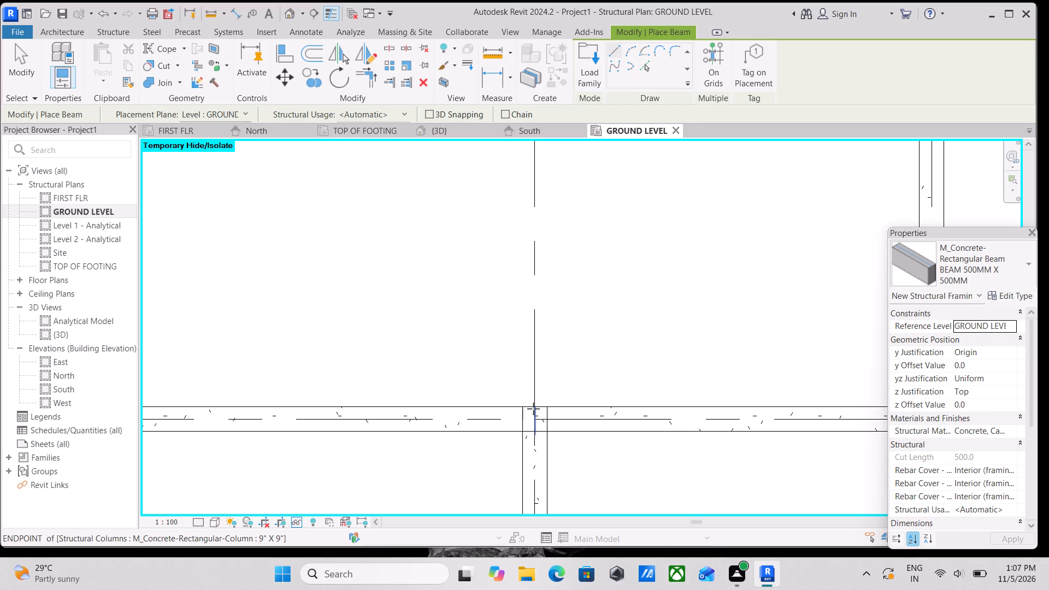
{"action": "left_click", "coordinate": [534, 409]}
{"action": "middle_click_drag", "start_coordinate": [540, 279], "coordinate": [519, 455]}
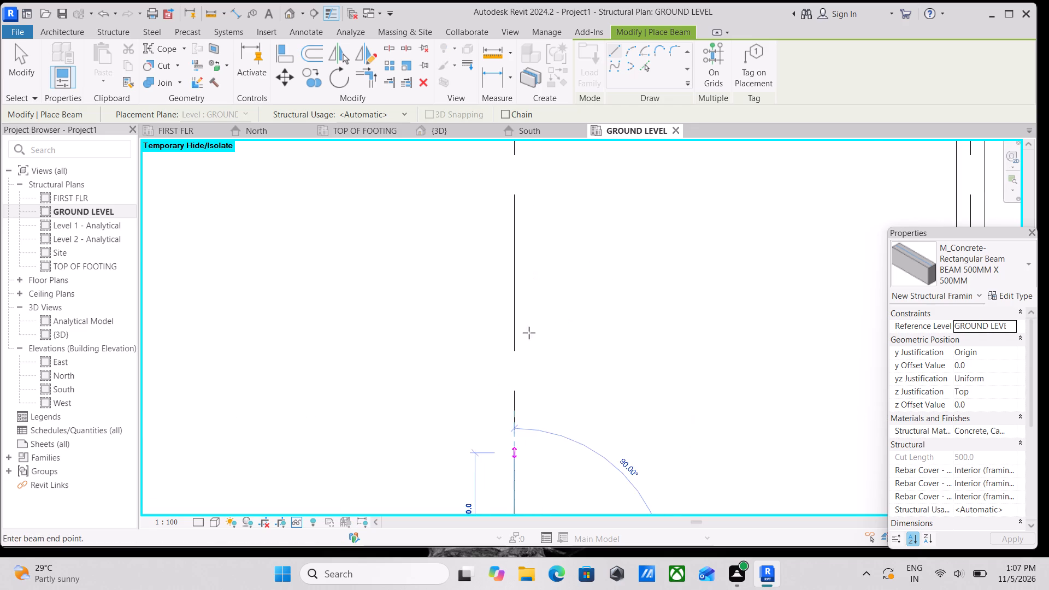
{"action": "scroll", "coordinate": [529, 314], "scroll_direction": "down", "scroll_amount": 2}
{"action": "middle_click_drag", "start_coordinate": [523, 324], "coordinate": [503, 510]}
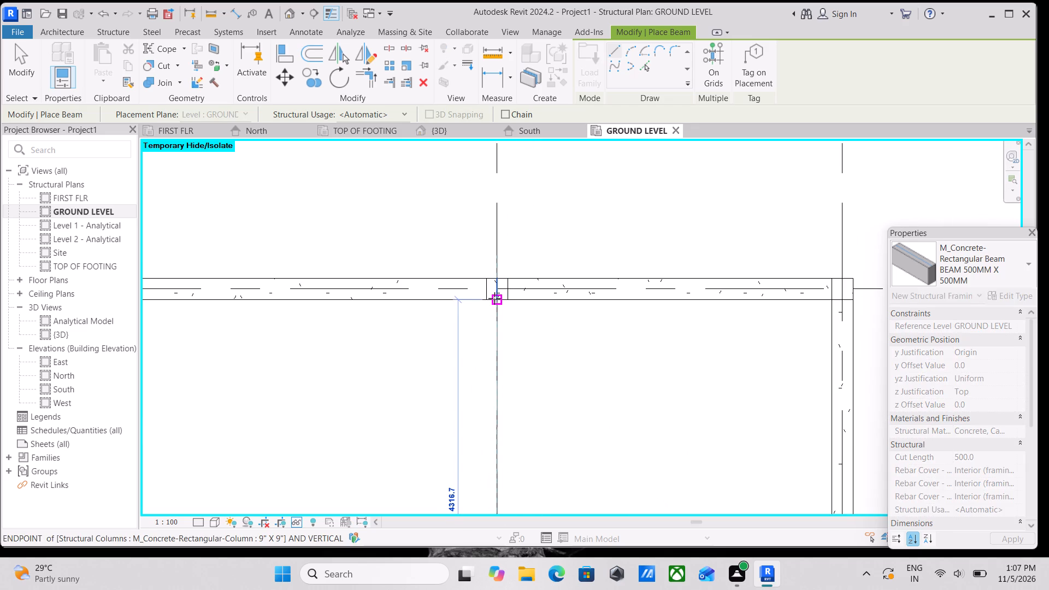
{"action": "left_click", "coordinate": [494, 298]}
{"action": "key", "text": "Escape"}
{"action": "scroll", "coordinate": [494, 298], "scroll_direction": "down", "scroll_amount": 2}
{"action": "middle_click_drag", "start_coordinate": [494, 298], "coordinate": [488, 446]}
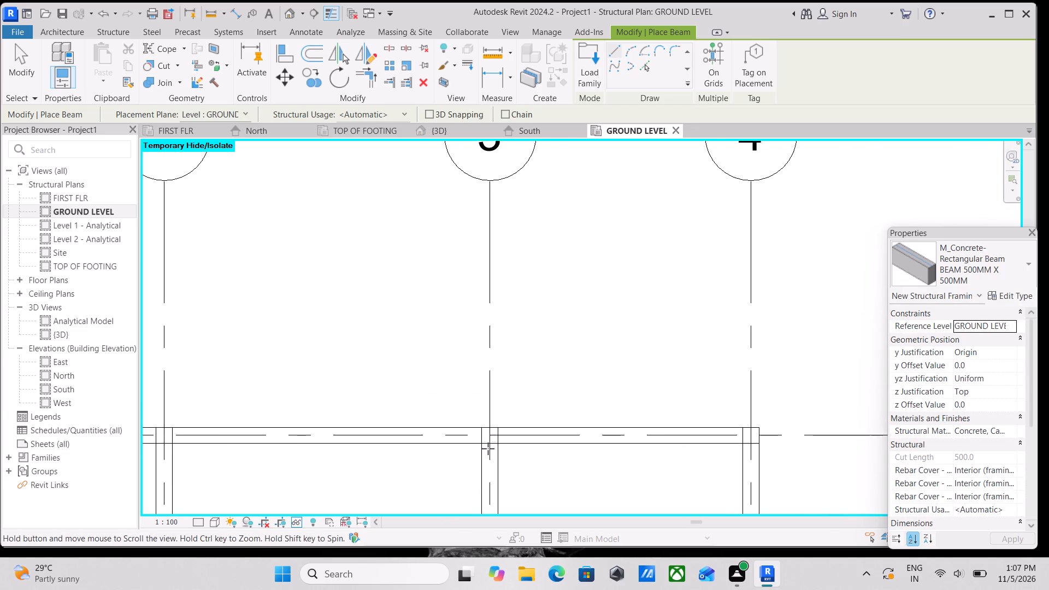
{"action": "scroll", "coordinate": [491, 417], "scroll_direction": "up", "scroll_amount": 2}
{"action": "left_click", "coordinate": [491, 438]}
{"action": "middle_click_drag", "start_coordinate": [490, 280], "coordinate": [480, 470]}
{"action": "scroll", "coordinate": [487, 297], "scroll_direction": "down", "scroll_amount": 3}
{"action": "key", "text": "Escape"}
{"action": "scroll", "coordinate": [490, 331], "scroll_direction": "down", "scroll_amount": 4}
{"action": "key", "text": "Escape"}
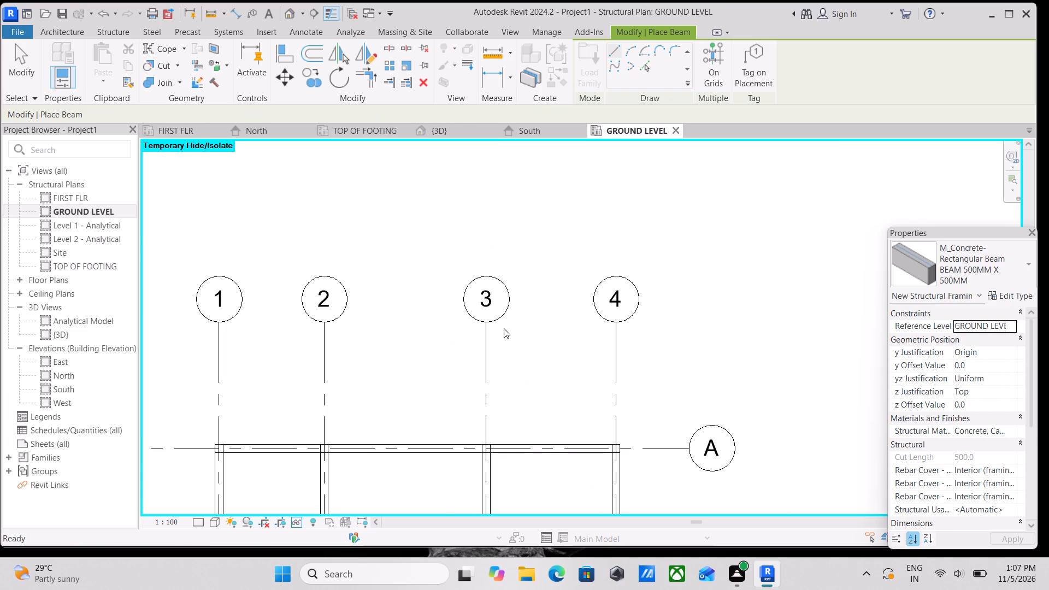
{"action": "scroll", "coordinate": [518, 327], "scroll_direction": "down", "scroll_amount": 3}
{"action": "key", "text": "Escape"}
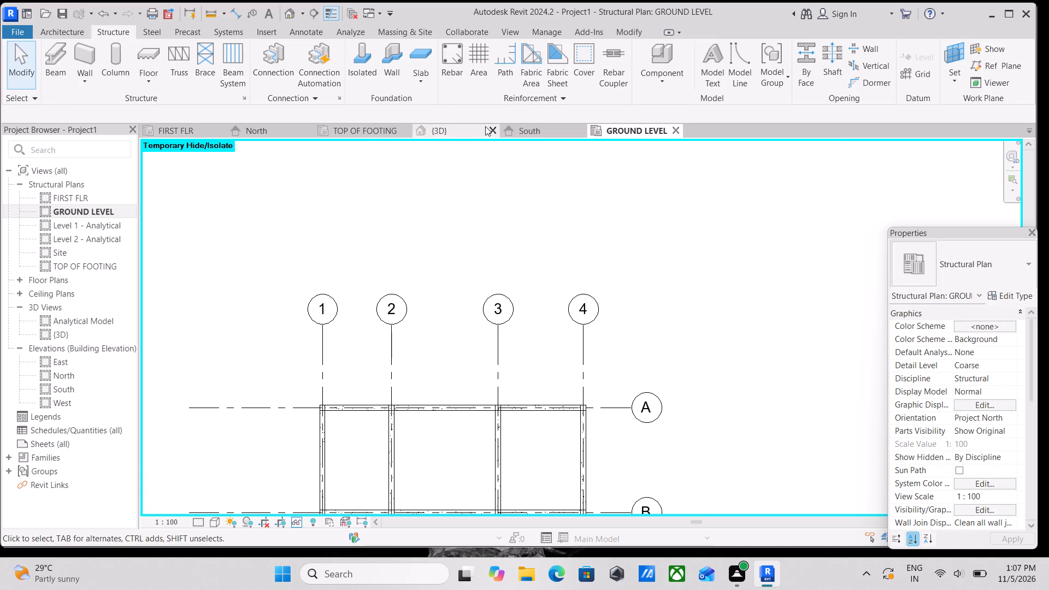
Examine the GROUND LEVEL beam grid with its columns and footings in the 3D view from several angles.
{"action": "left_click", "coordinate": [437, 128]}
{"action": "scroll", "coordinate": [511, 398], "scroll_direction": "down", "scroll_amount": 1}
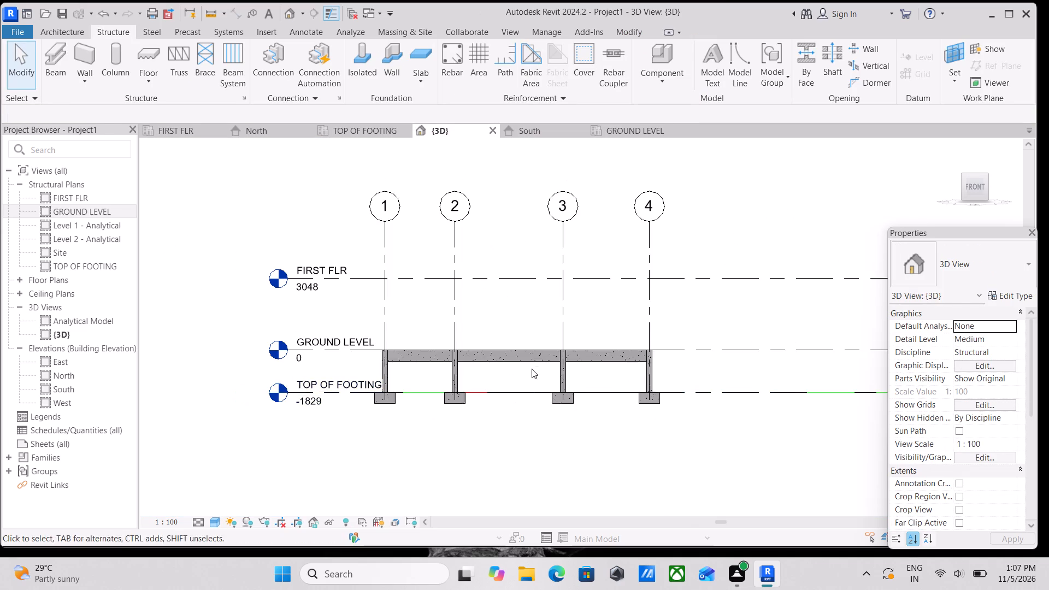
{"action": "middle_click_drag", "start_coordinate": [532, 369], "coordinate": [543, 451], "text": "shift"}
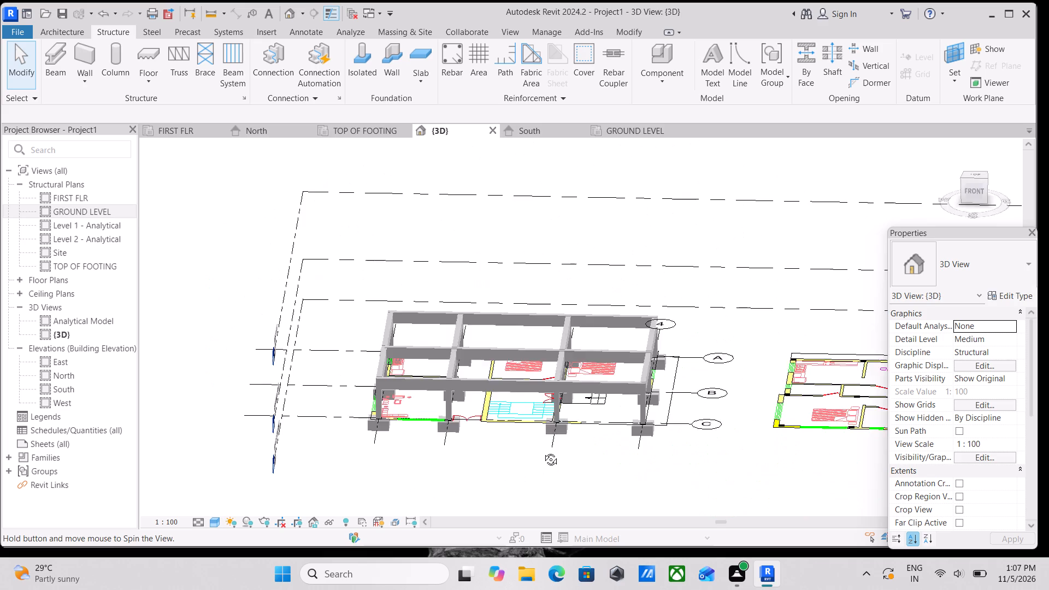
{"action": "middle_click_drag", "start_coordinate": [543, 451], "coordinate": [565, 445], "text": "shift"}
{"action": "middle_click_drag", "start_coordinate": [513, 450], "coordinate": [541, 398]}
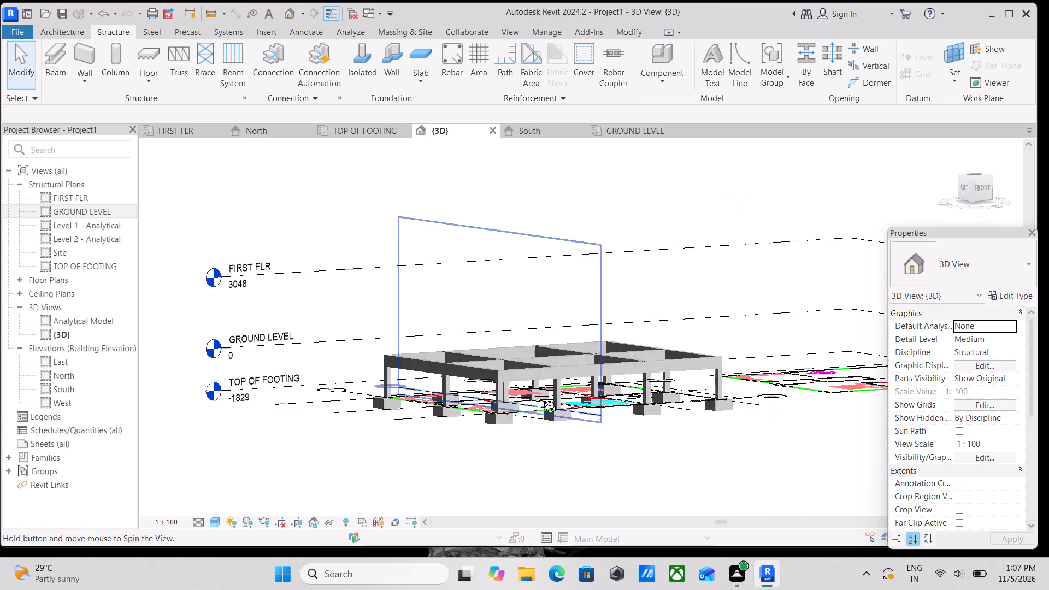
{"action": "middle_click_drag", "start_coordinate": [541, 398], "coordinate": [451, 398]}
{"action": "middle_click_drag", "start_coordinate": [433, 379], "coordinate": [464, 450], "text": "shift"}
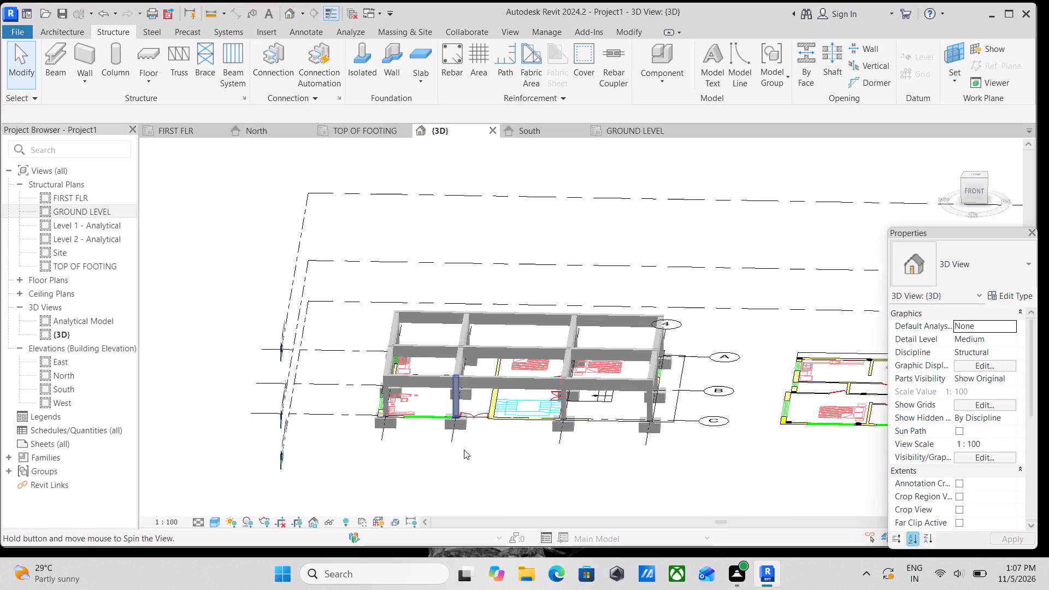
{"action": "scroll", "coordinate": [456, 426], "scroll_direction": "up", "scroll_amount": 6}
{"action": "middle_click_drag", "start_coordinate": [468, 393], "coordinate": [506, 382], "text": "shift"}
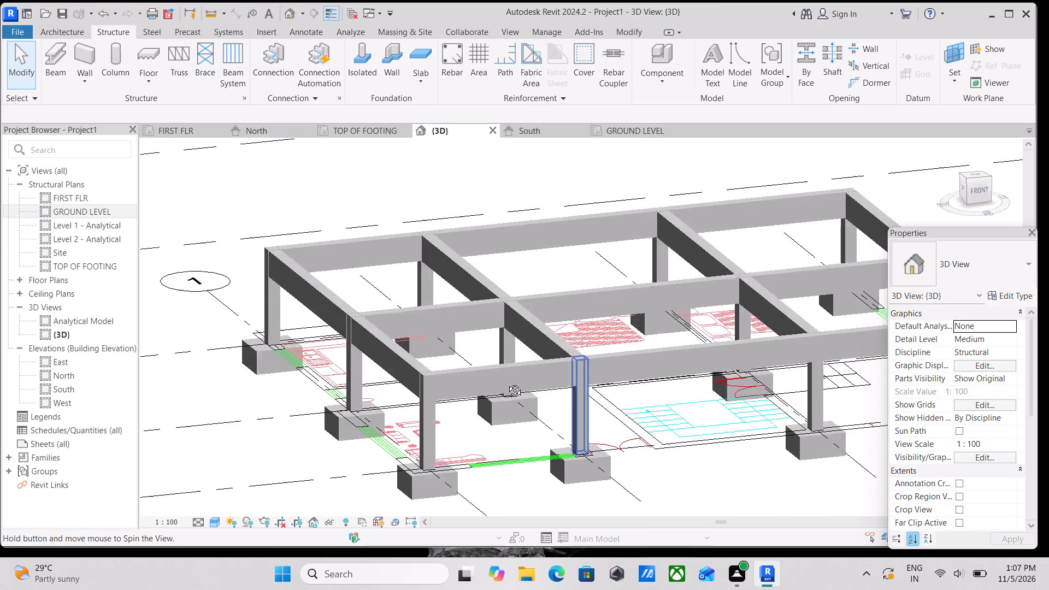
{"action": "middle_click_drag", "start_coordinate": [506, 382], "coordinate": [502, 388], "text": "shift"}
{"action": "middle_click_drag", "start_coordinate": [506, 393], "coordinate": [461, 471]}
{"action": "middle_click_drag", "start_coordinate": [498, 414], "coordinate": [510, 453]}
{"action": "scroll", "coordinate": [510, 438], "scroll_direction": "up", "scroll_amount": 1}
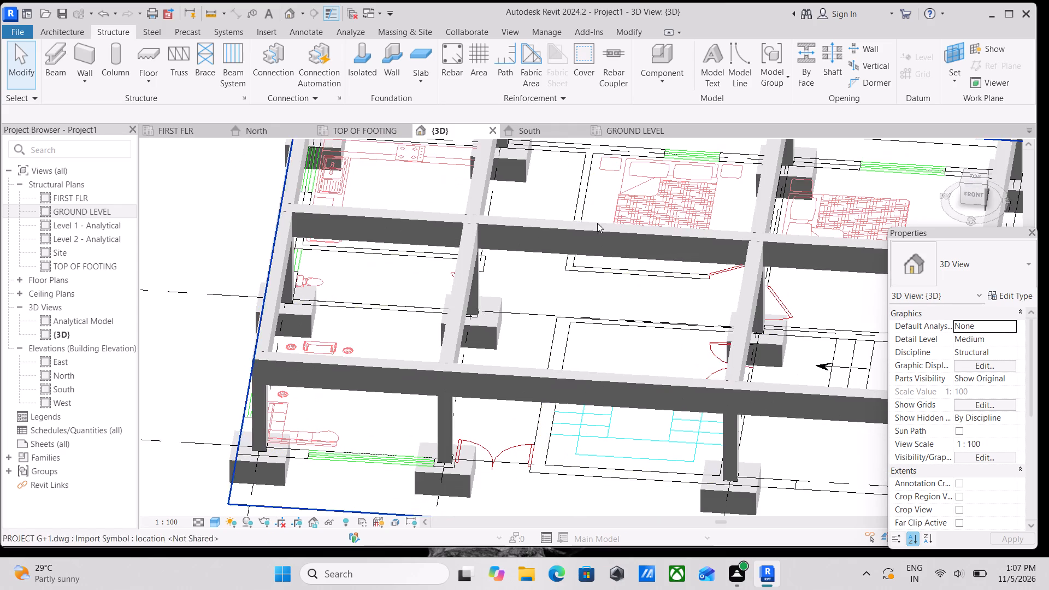
Temporarily hide the imported PROJECT G+1 DWG in the TOP OF FOOTING structural plan.
{"action": "left_click", "coordinate": [630, 132]}
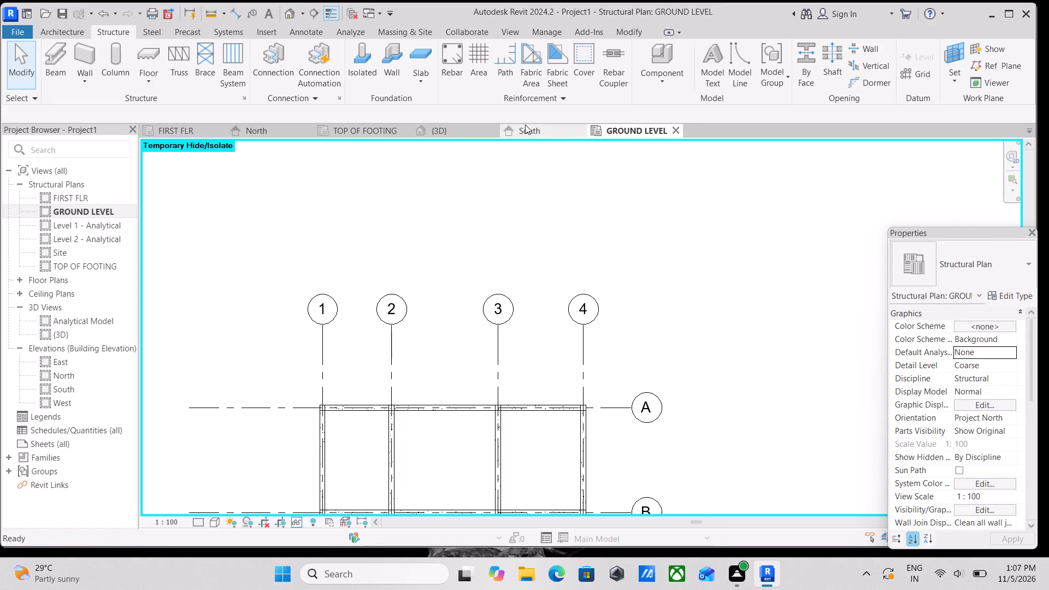
{"action": "left_click", "coordinate": [382, 129]}
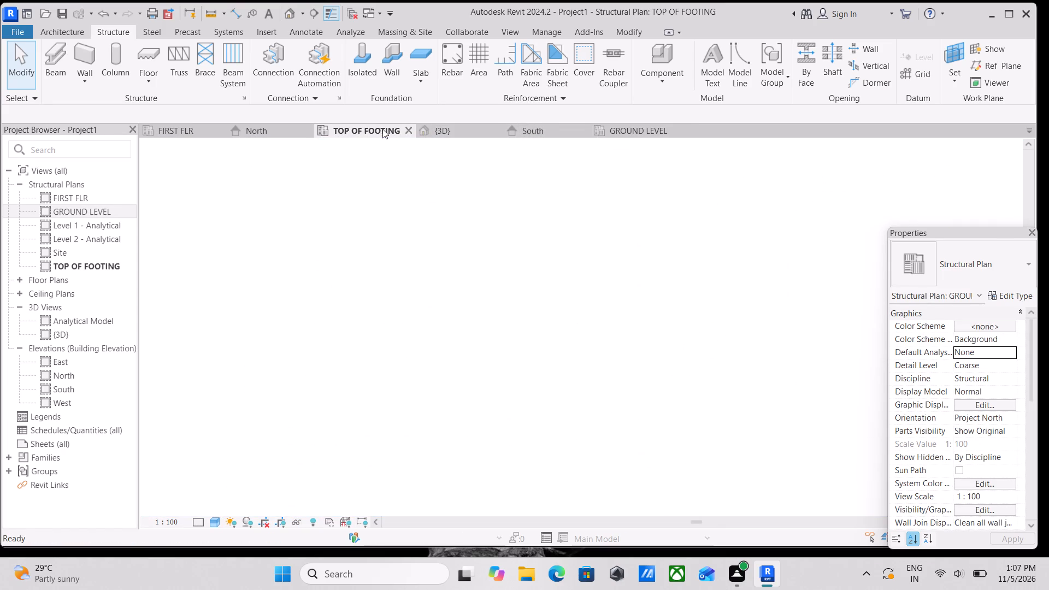
{"action": "scroll", "coordinate": [423, 373], "scroll_direction": "down", "scroll_amount": 2}
{"action": "middle_click_drag", "start_coordinate": [654, 430], "coordinate": [402, 418]}
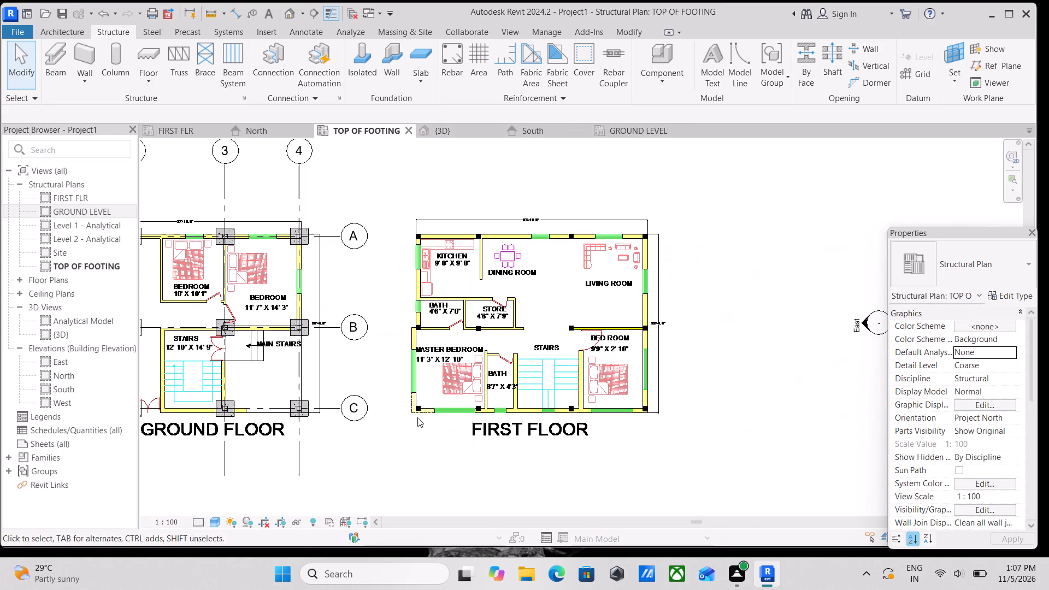
{"action": "left_click", "coordinate": [656, 412]}
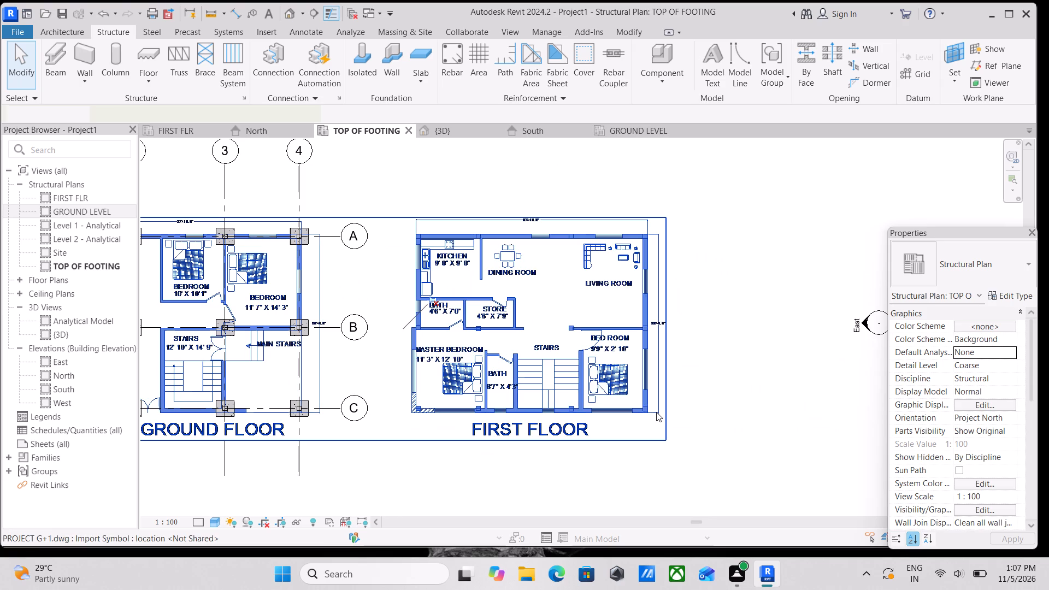
{"action": "type", "text": "HH"}
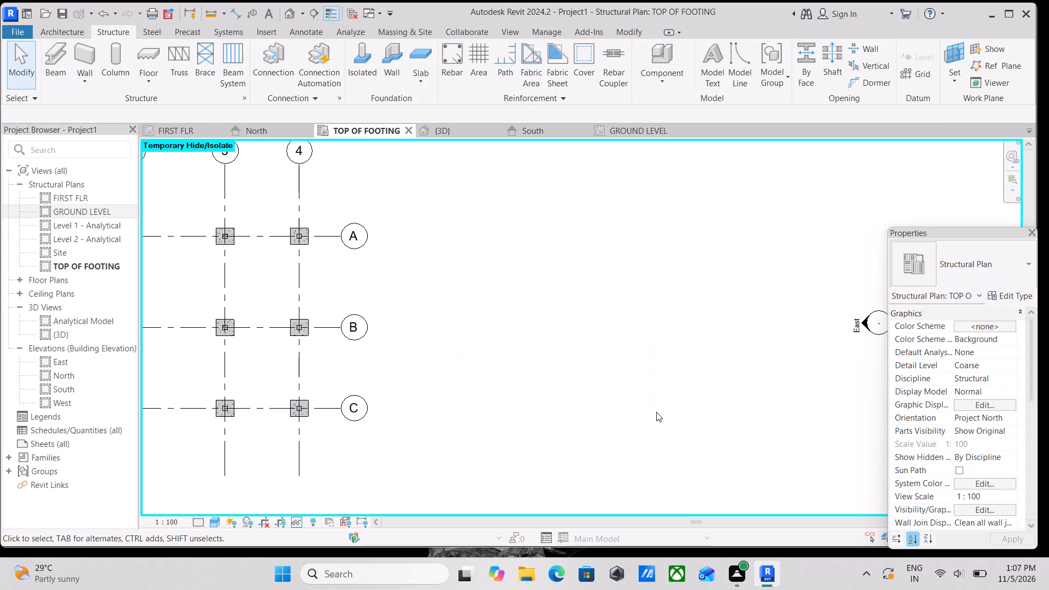
Draw a horizontal Building Section line through footing A-1, just below grid A, ending between grids 1 and 2.
{"action": "scroll", "coordinate": [468, 397], "scroll_direction": "down", "scroll_amount": 2}
{"action": "middle_click_drag", "start_coordinate": [458, 397], "coordinate": [597, 408]}
{"action": "scroll", "coordinate": [374, 346], "scroll_direction": "up", "scroll_amount": 2}
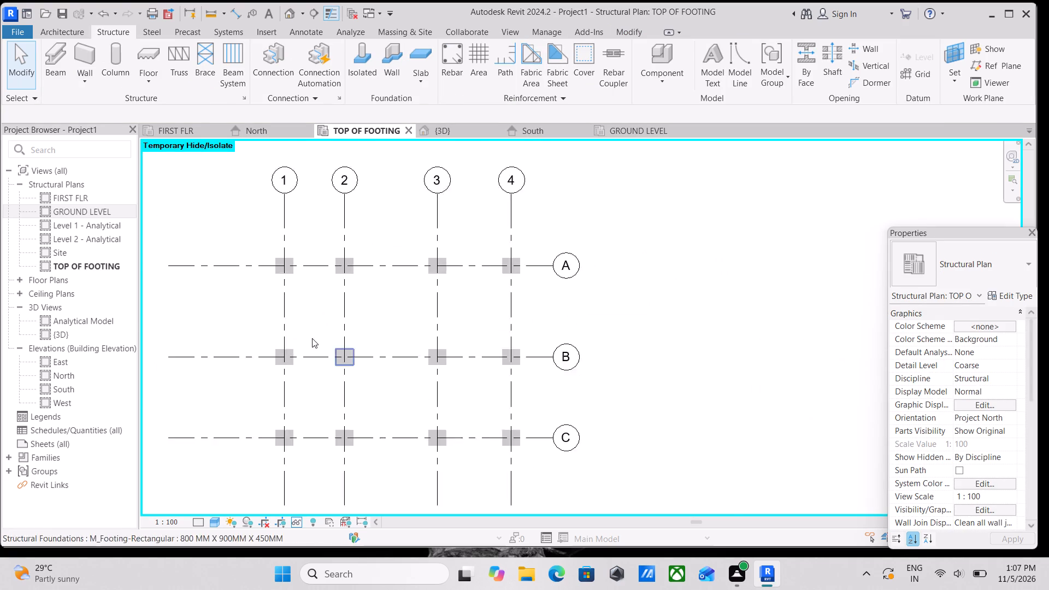
{"action": "scroll", "coordinate": [312, 338], "scroll_direction": "up", "scroll_amount": 2}
{"action": "middle_click_drag", "start_coordinate": [288, 328], "coordinate": [368, 386]}
{"action": "scroll", "coordinate": [353, 324], "scroll_direction": "up", "scroll_amount": 2}
{"action": "middle_click_drag", "start_coordinate": [351, 319], "coordinate": [355, 389]}
{"action": "scroll", "coordinate": [356, 369], "scroll_direction": "up", "scroll_amount": 2}
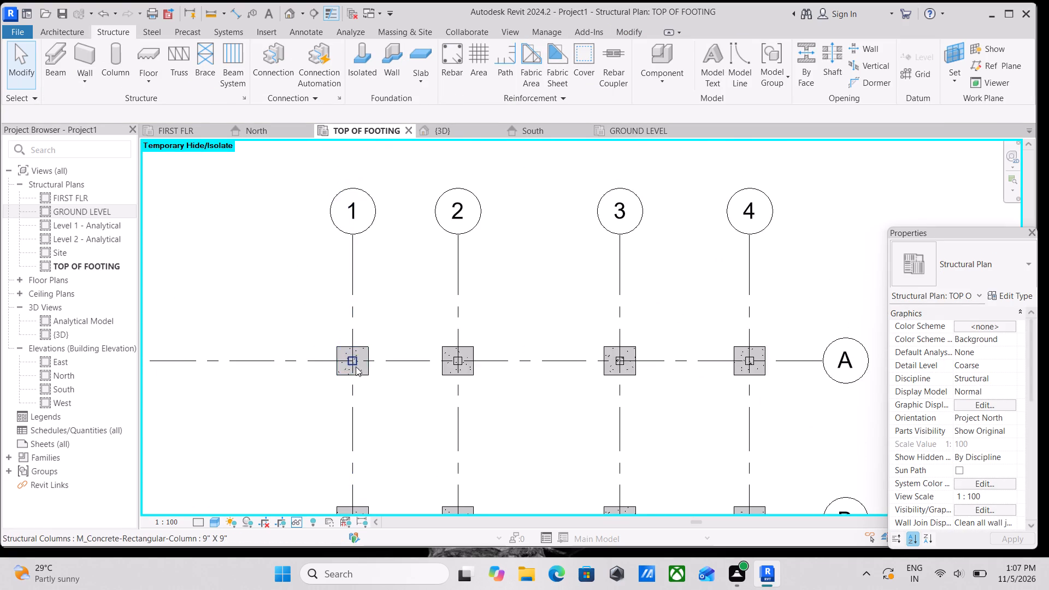
{"action": "scroll", "coordinate": [356, 367], "scroll_direction": "up", "scroll_amount": 7}
{"action": "middle_click_drag", "start_coordinate": [305, 401], "coordinate": [311, 441]}
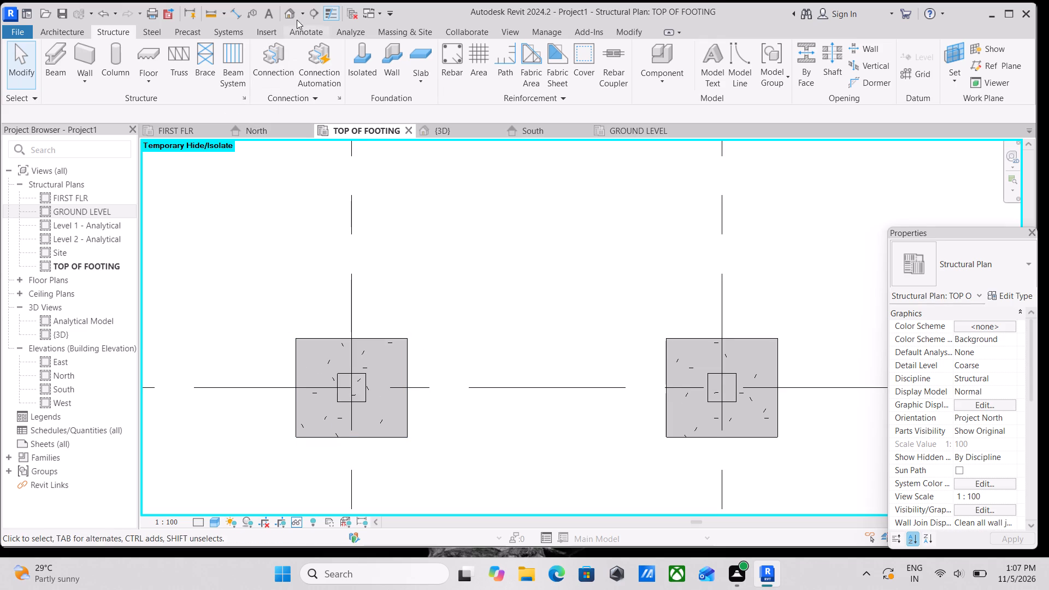
{"action": "left_click", "coordinate": [314, 7]}
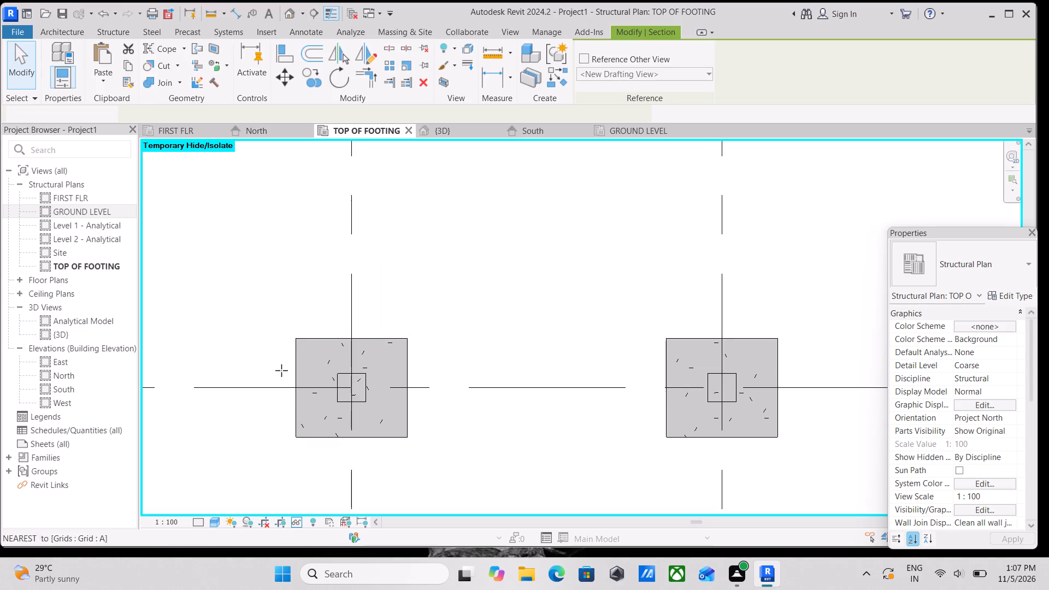
{"action": "scroll", "coordinate": [281, 372], "scroll_direction": "up", "scroll_amount": 2}
{"action": "left_click", "coordinate": [278, 427]}
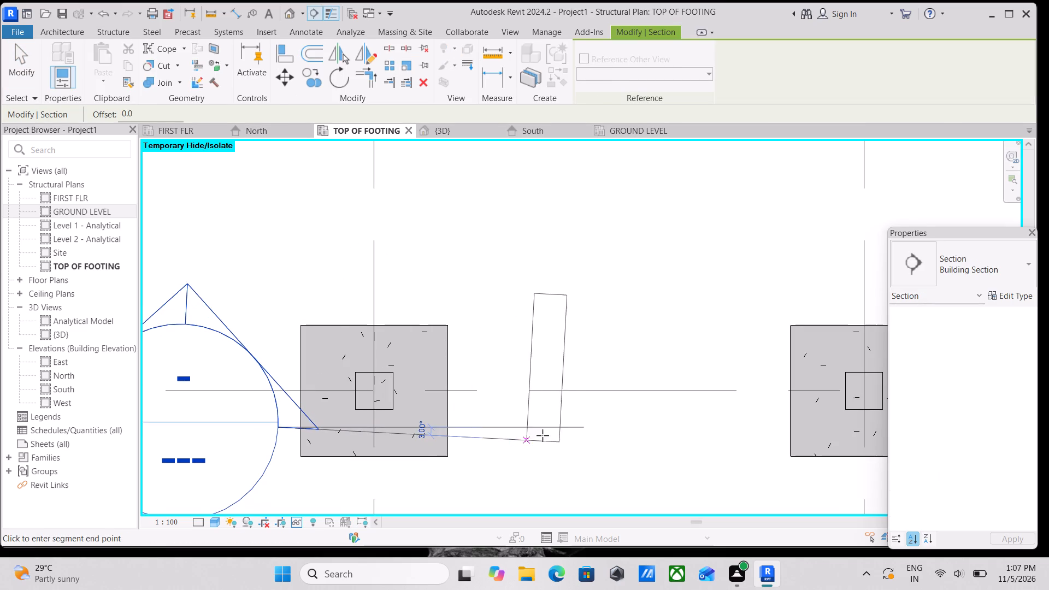
{"action": "left_click", "coordinate": [618, 433]}
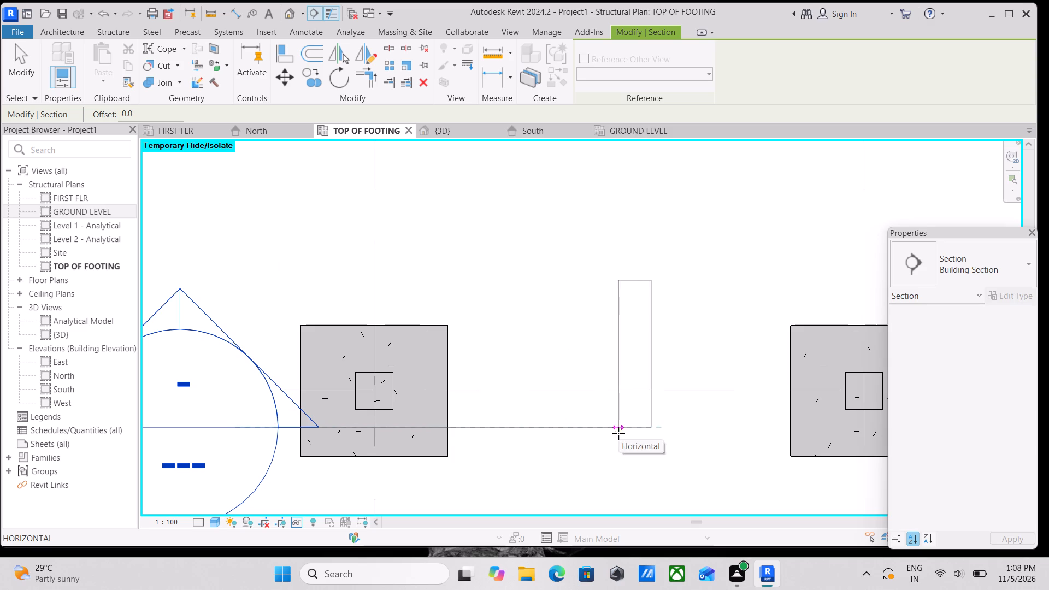
Shorten the section's view depth so its far boundary lies just beyond column A-1, within the footing.
{"action": "scroll", "coordinate": [474, 285], "scroll_direction": "down", "scroll_amount": 1}
{"action": "middle_click_drag", "start_coordinate": [474, 285], "coordinate": [452, 388]}
{"action": "scroll", "coordinate": [455, 335], "scroll_direction": "down", "scroll_amount": 5}
{"action": "middle_click_drag", "start_coordinate": [461, 333], "coordinate": [457, 362]}
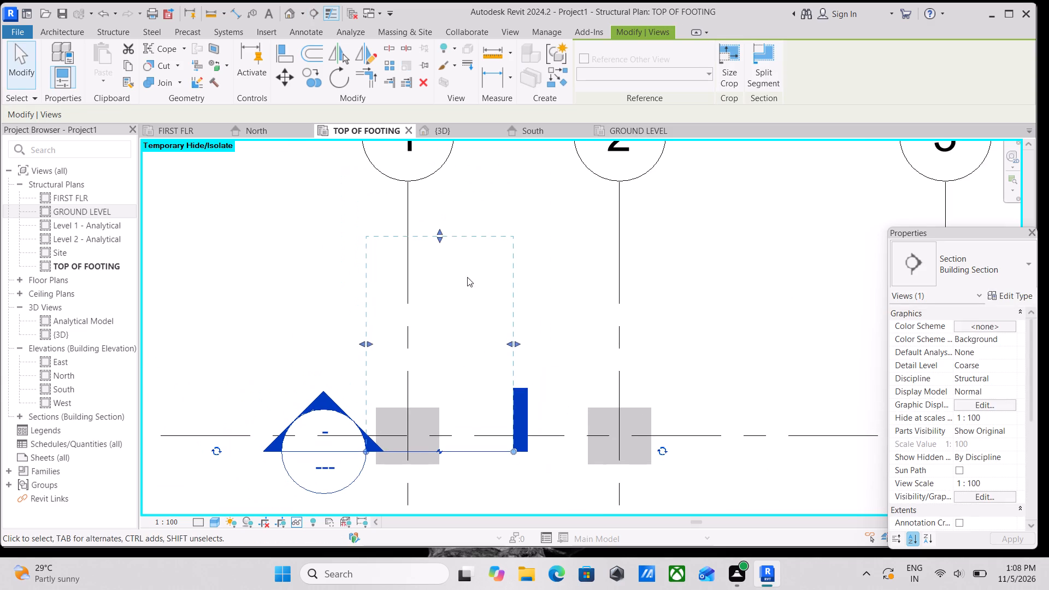
{"action": "left_click_drag", "start_coordinate": [441, 235], "coordinate": [433, 384]}
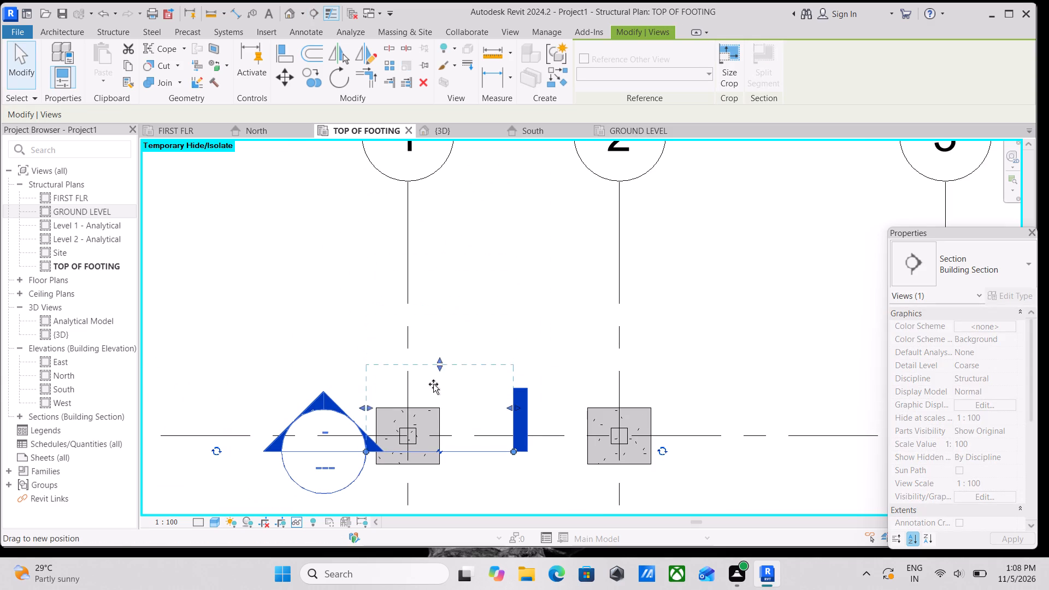
{"action": "left_click_drag", "start_coordinate": [433, 384], "coordinate": [428, 420]}
Open the new section's view and tighten its crop region vertically around the footing, excluding the GROUND LEVEL beam.
{"action": "scroll", "coordinate": [432, 417], "scroll_direction": "up", "scroll_amount": 2}
{"action": "right_click", "coordinate": [432, 417]}
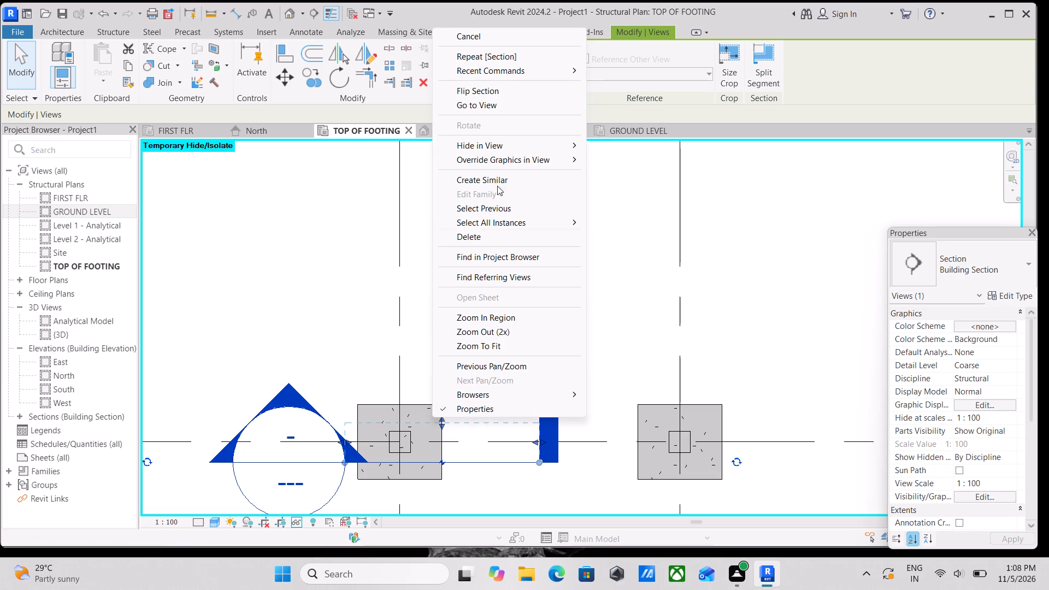
{"action": "left_click", "coordinate": [496, 100]}
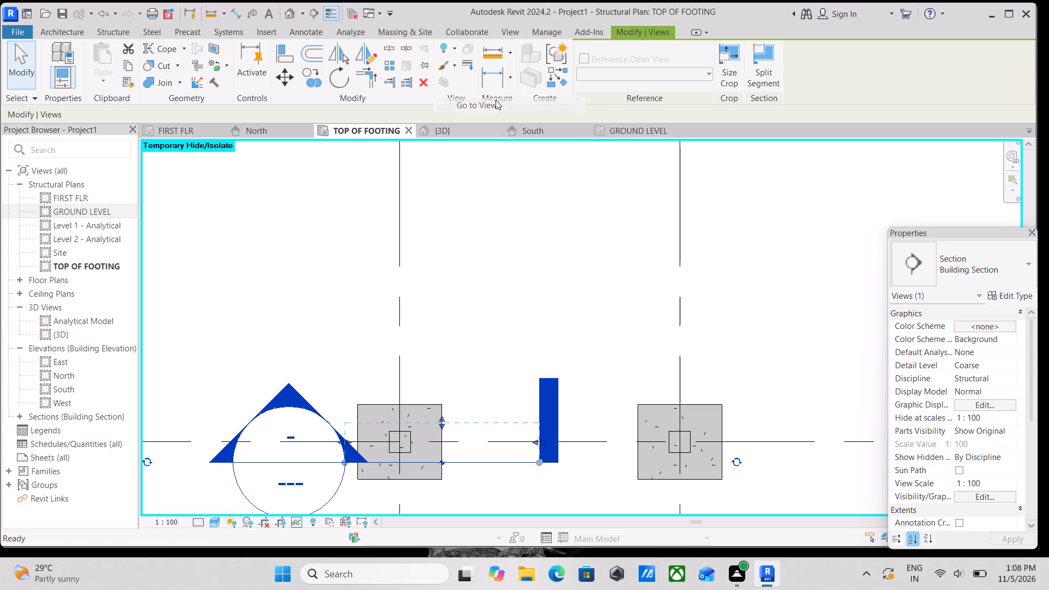
{"action": "scroll", "coordinate": [518, 379], "scroll_direction": "down", "scroll_amount": 1}
{"action": "middle_click_drag", "start_coordinate": [531, 384], "coordinate": [523, 344]}
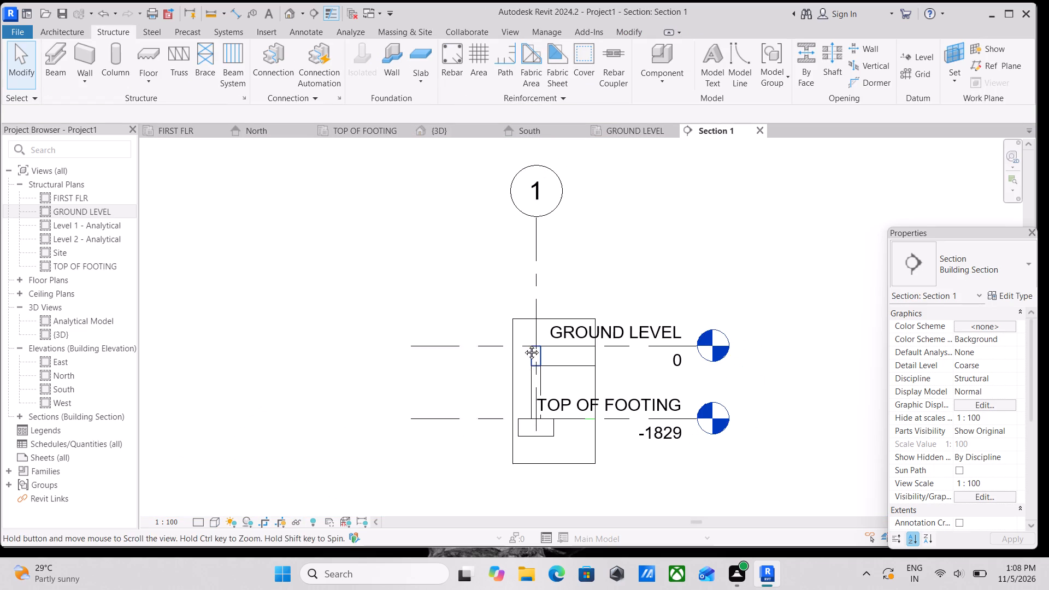
{"action": "middle_click_drag", "start_coordinate": [523, 344], "coordinate": [522, 340]}
{"action": "left_click", "coordinate": [546, 291]}
{"action": "scroll", "coordinate": [545, 309], "scroll_direction": "up", "scroll_amount": 2}
{"action": "left_click_drag", "start_coordinate": [549, 288], "coordinate": [548, 374]}
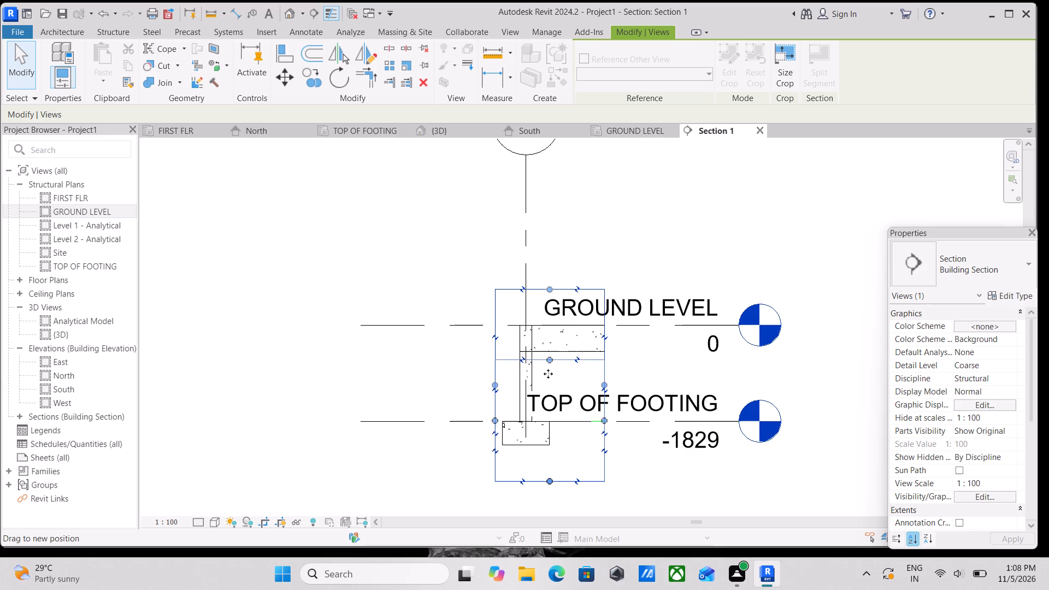
{"action": "left_click_drag", "start_coordinate": [548, 374], "coordinate": [547, 392]}
{"action": "scroll", "coordinate": [547, 442], "scroll_direction": "up", "scroll_amount": 2}
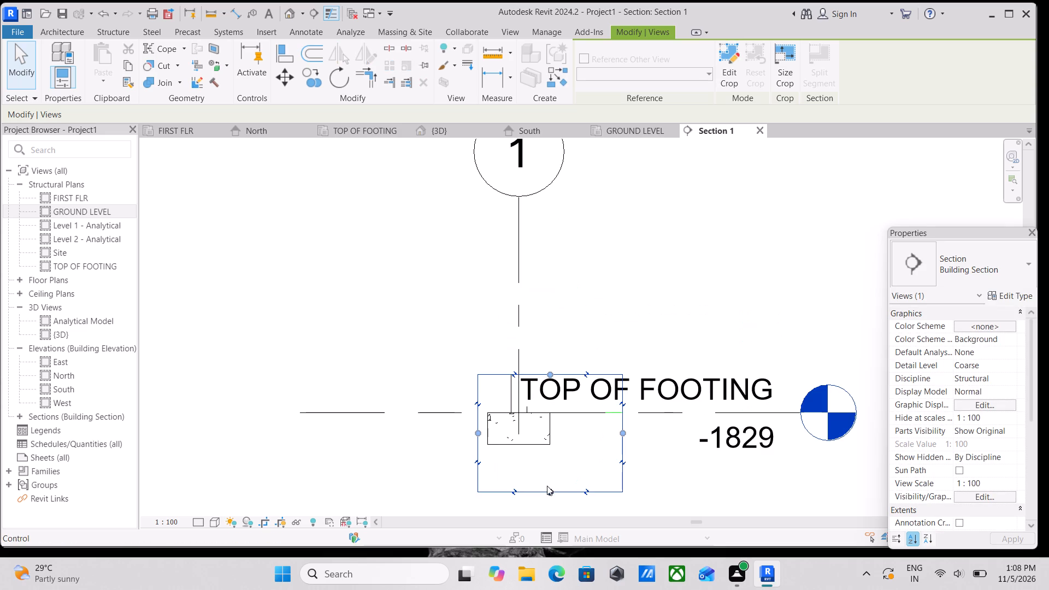
{"action": "left_click_drag", "start_coordinate": [550, 489], "coordinate": [543, 456]}
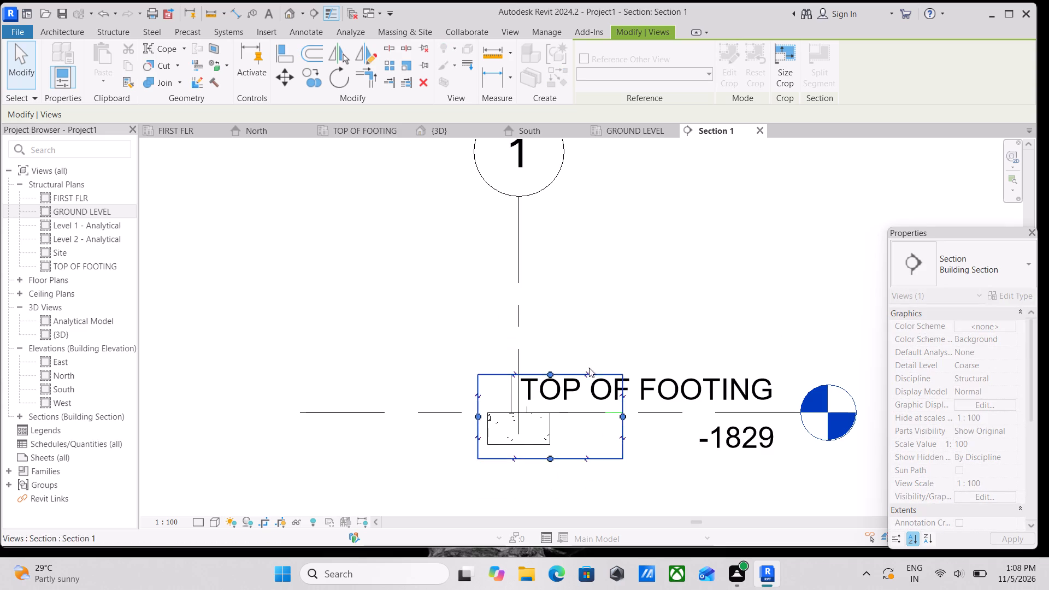
Extend the TOP OF FOOTING level line in Section 1 so its head and label sit well clear of the cropped footing.
{"action": "middle_click_drag", "start_coordinate": [631, 370], "coordinate": [436, 353]}
{"action": "scroll", "coordinate": [550, 399], "scroll_direction": "down", "scroll_amount": 2}
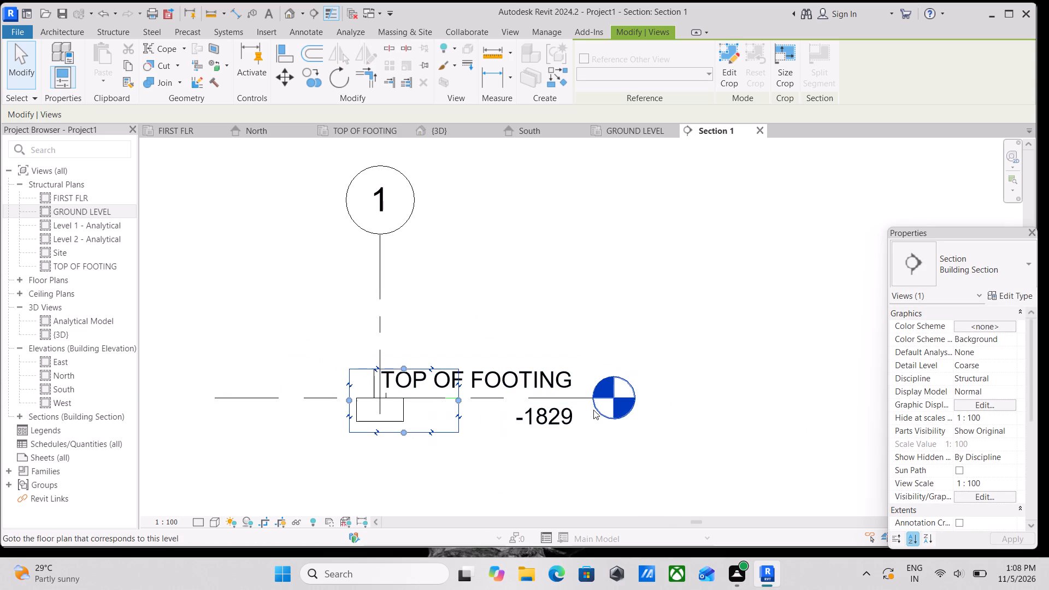
{"action": "key", "text": "Escape"}
{"action": "scroll", "coordinate": [596, 414], "scroll_direction": "up", "scroll_amount": 2}
{"action": "left_click", "coordinate": [578, 392]}
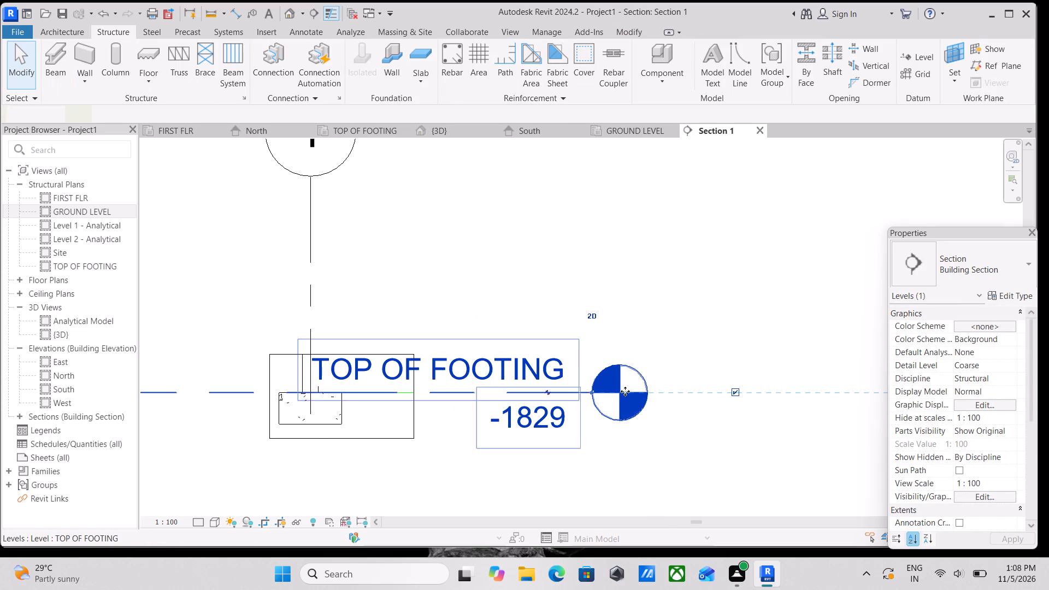
{"action": "scroll", "coordinate": [674, 394], "scroll_direction": "down", "scroll_amount": 4}
{"action": "middle_click_drag", "start_coordinate": [663, 423], "coordinate": [598, 441]}
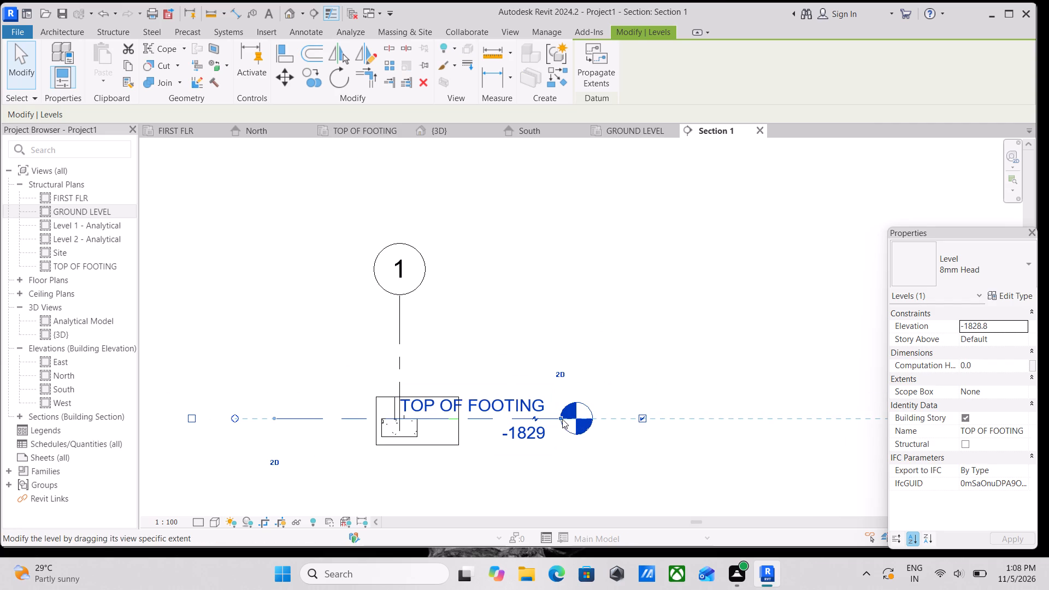
{"action": "left_click_drag", "start_coordinate": [559, 418], "coordinate": [840, 417]}
{"action": "middle_click_drag", "start_coordinate": [836, 417], "coordinate": [665, 431]}
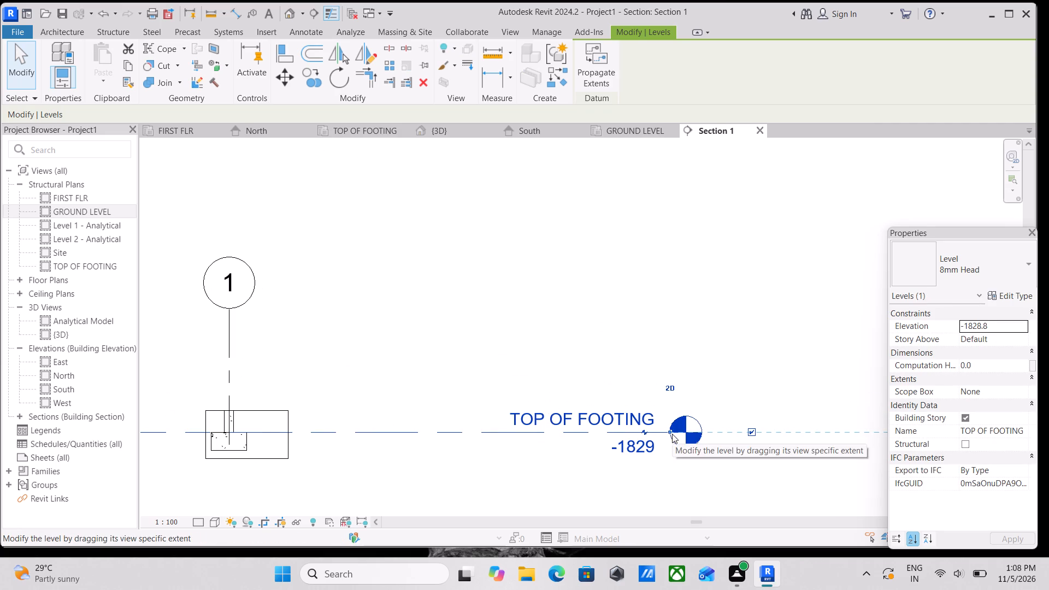
{"action": "left_click_drag", "start_coordinate": [668, 432], "coordinate": [738, 432]}
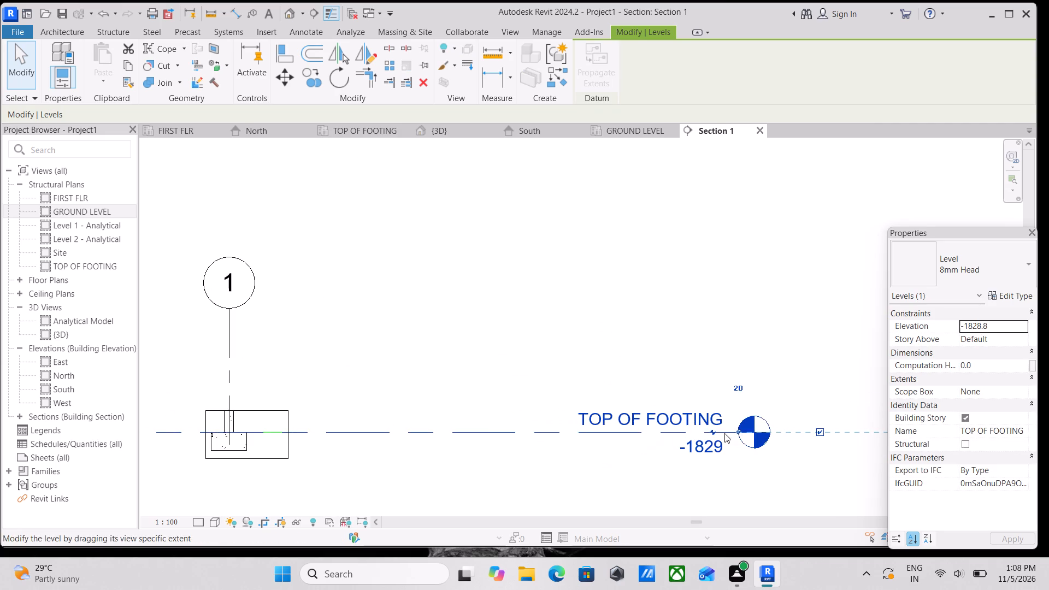
{"action": "key", "text": "Escape"}
Lower the top edge of Section 1's crop region to just above the TOP OF FOOTING level.
{"action": "scroll", "coordinate": [216, 439], "scroll_direction": "up", "scroll_amount": 3}
{"action": "middle_click_drag", "start_coordinate": [288, 427], "coordinate": [421, 428]}
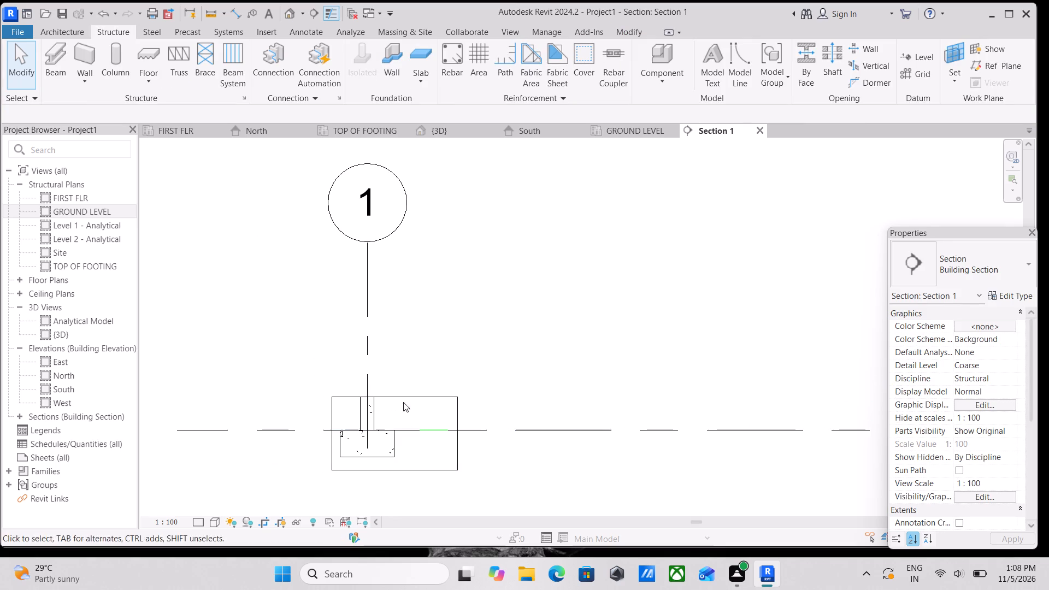
{"action": "left_click", "coordinate": [412, 400]}
{"action": "scroll", "coordinate": [403, 398], "scroll_direction": "up", "scroll_amount": 2}
{"action": "left_click_drag", "start_coordinate": [393, 393], "coordinate": [392, 411]}
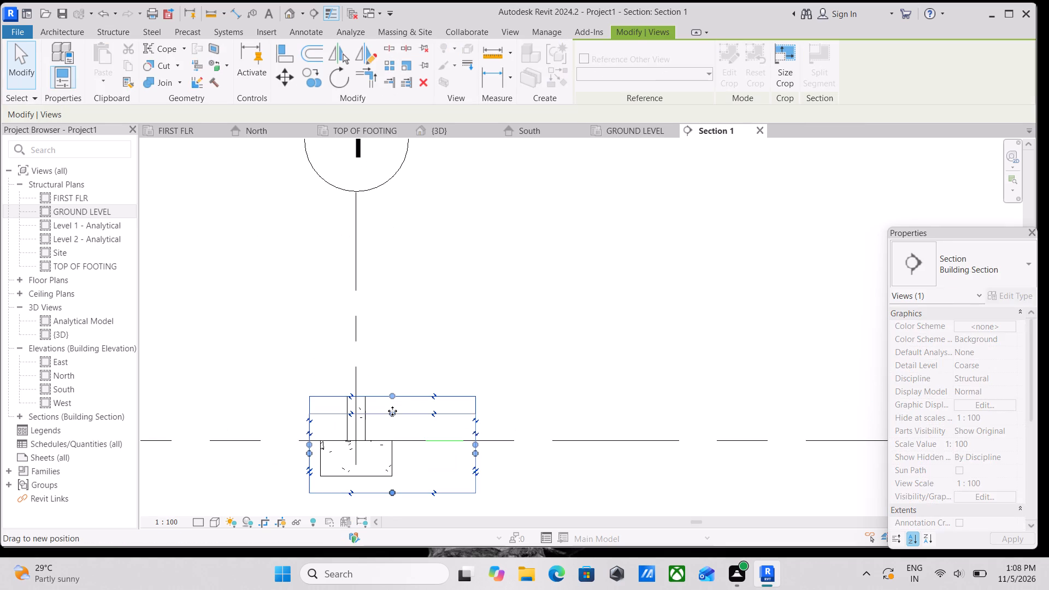
{"action": "left_click_drag", "start_coordinate": [392, 411], "coordinate": [392, 414]}
{"action": "middle_click_drag", "start_coordinate": [282, 362], "coordinate": [417, 350]}
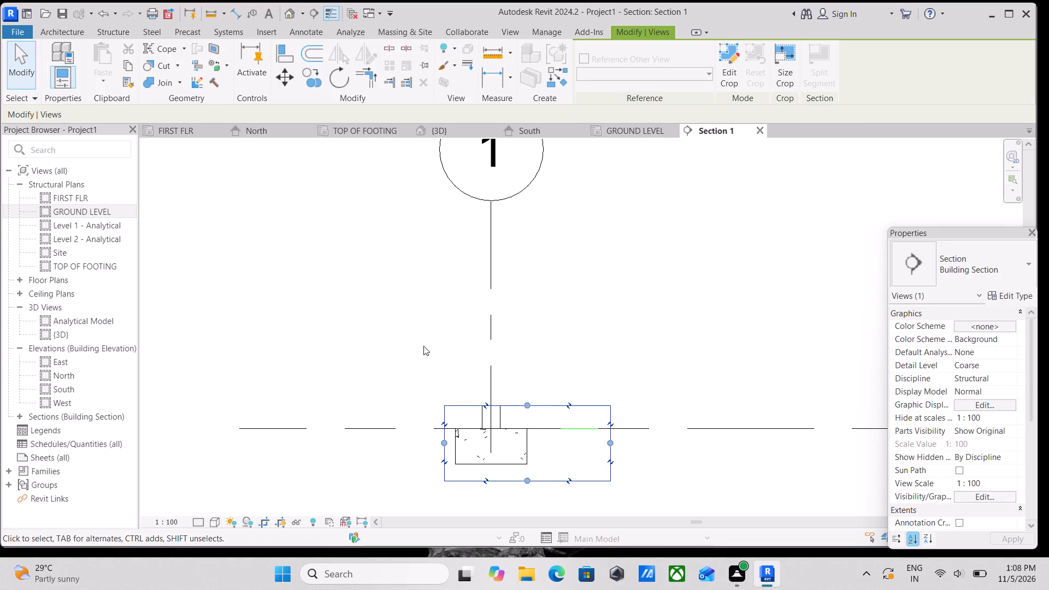
{"action": "scroll", "coordinate": [510, 393], "scroll_direction": "up", "scroll_amount": 2}
{"action": "left_click_drag", "start_coordinate": [529, 409], "coordinate": [529, 432]}
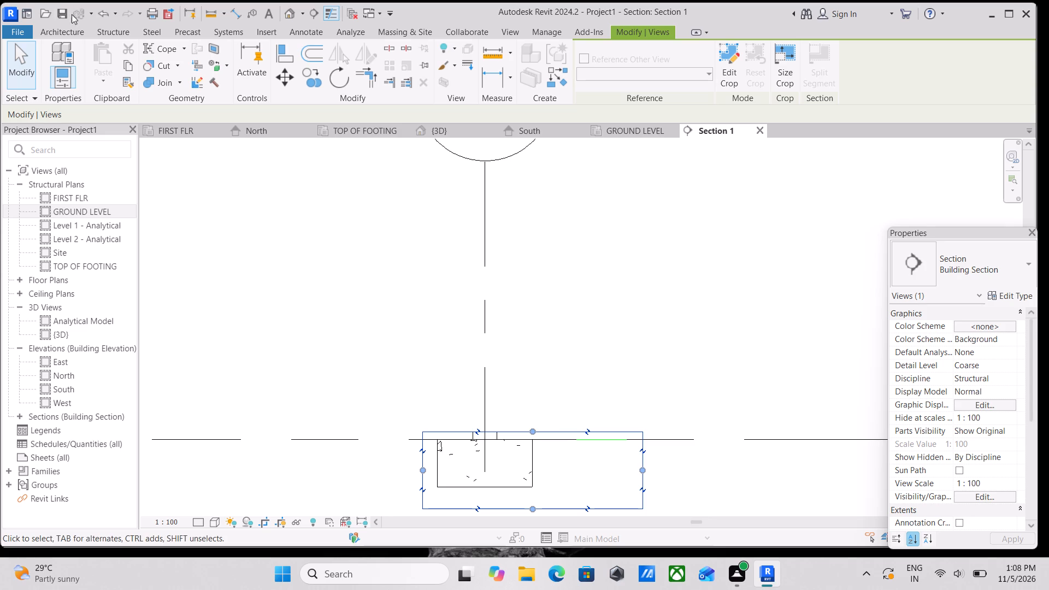
Examine the footing's rebar cover in Section 1 with the Cover tool, trying both face and element selection.
{"action": "left_click", "coordinate": [117, 29]}
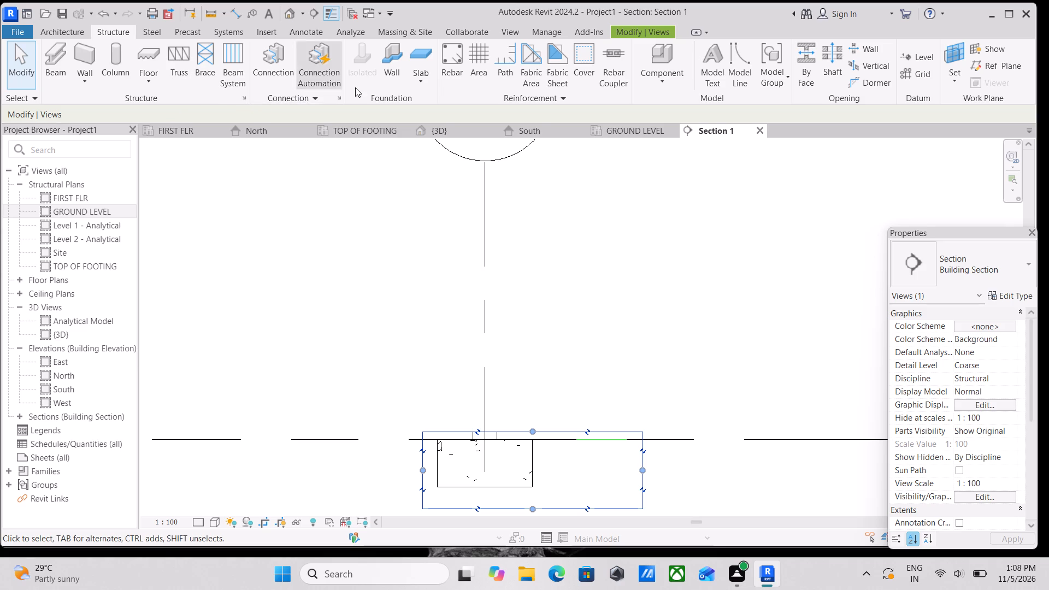
{"action": "left_click", "coordinate": [585, 75]}
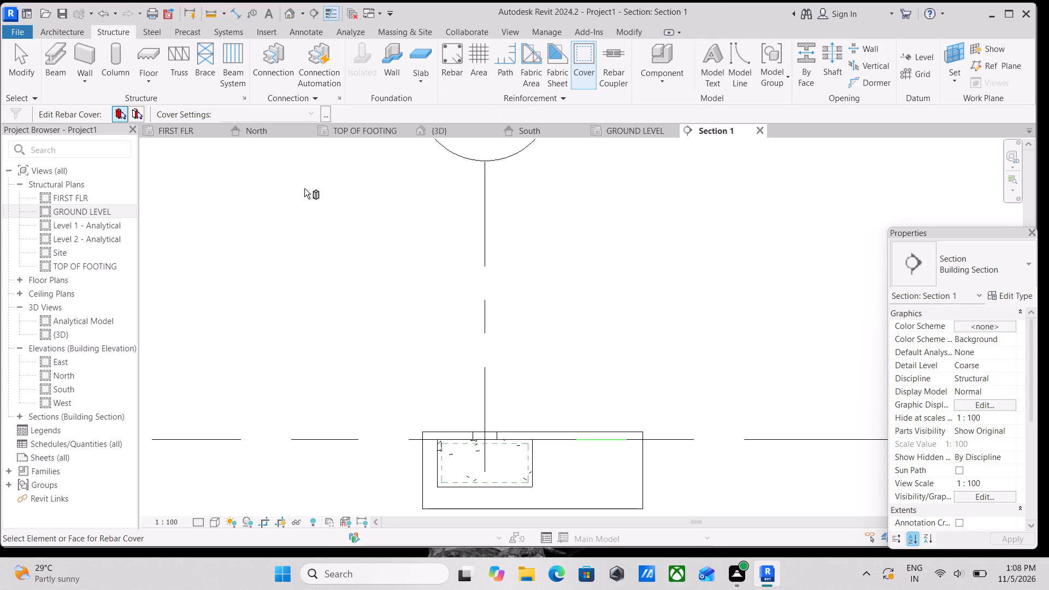
{"action": "left_click", "coordinate": [310, 113]}
{"action": "left_click", "coordinate": [137, 111]}
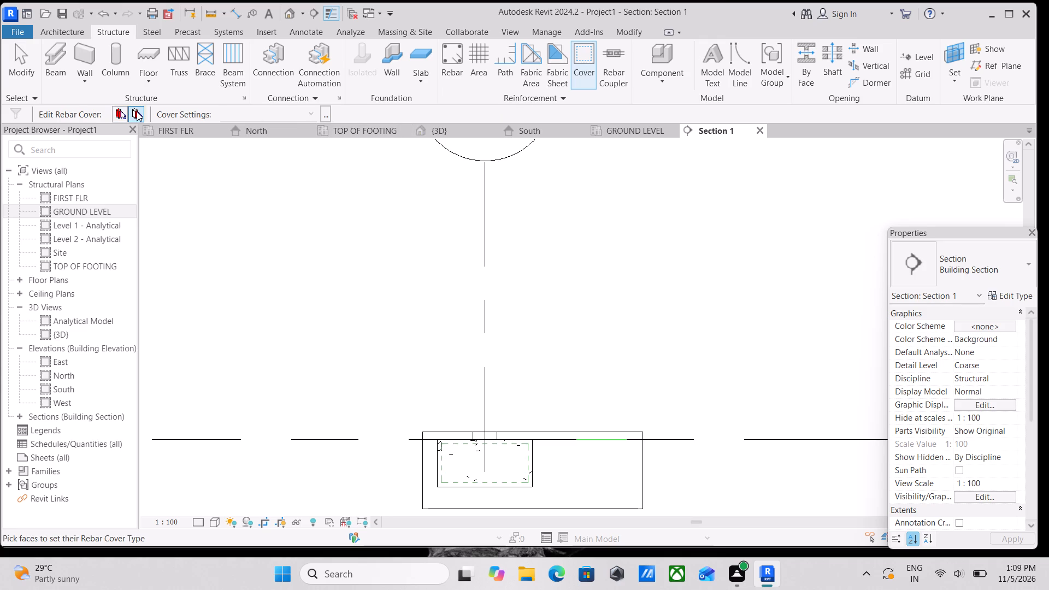
{"action": "scroll", "coordinate": [502, 481], "scroll_direction": "up", "scroll_amount": 4}
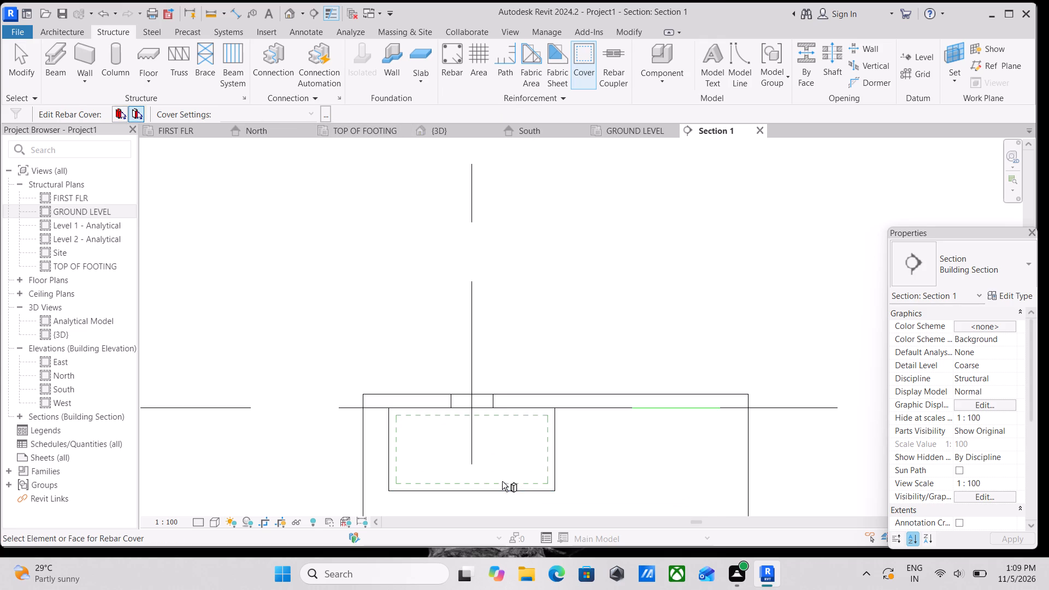
{"action": "scroll", "coordinate": [1001, 508], "scroll_direction": "down", "scroll_amount": 4}
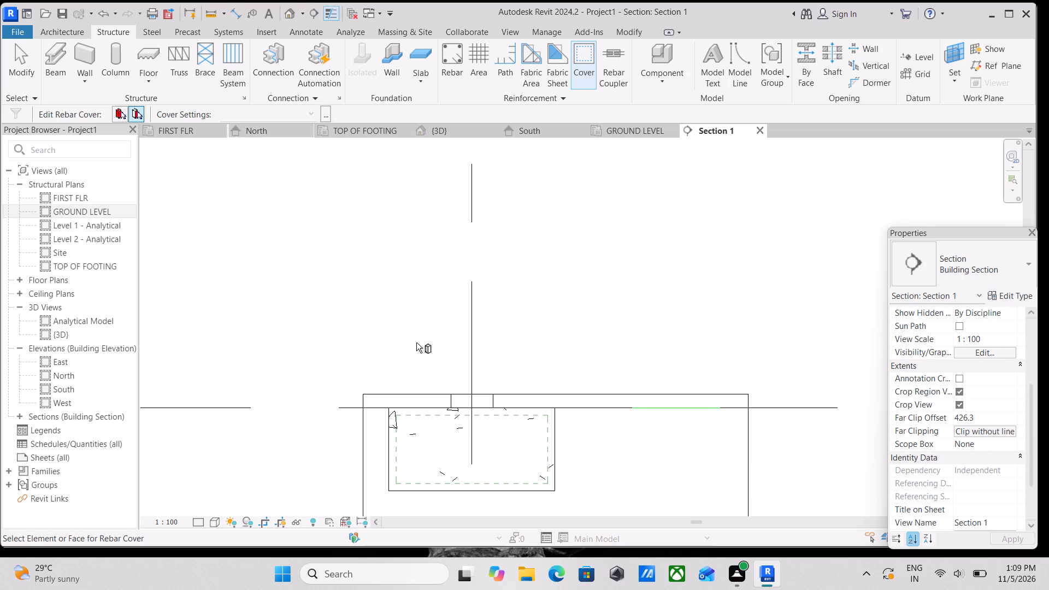
{"action": "scroll", "coordinate": [449, 462], "scroll_direction": "up", "scroll_amount": 2}
{"action": "scroll", "coordinate": [398, 470], "scroll_direction": "up", "scroll_amount": 3}
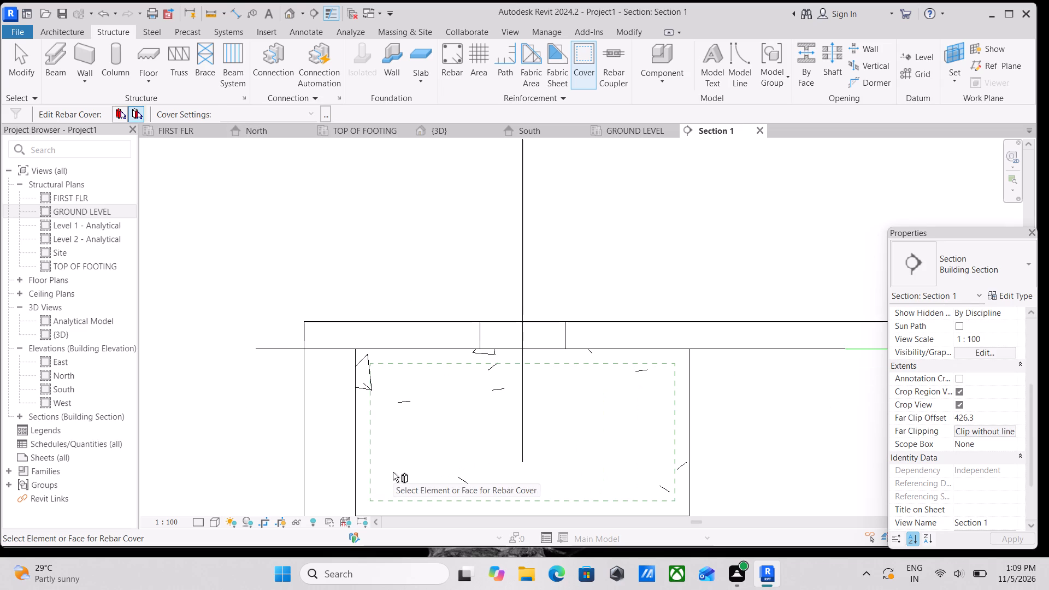
{"action": "scroll", "coordinate": [393, 472], "scroll_direction": "down", "scroll_amount": 3}
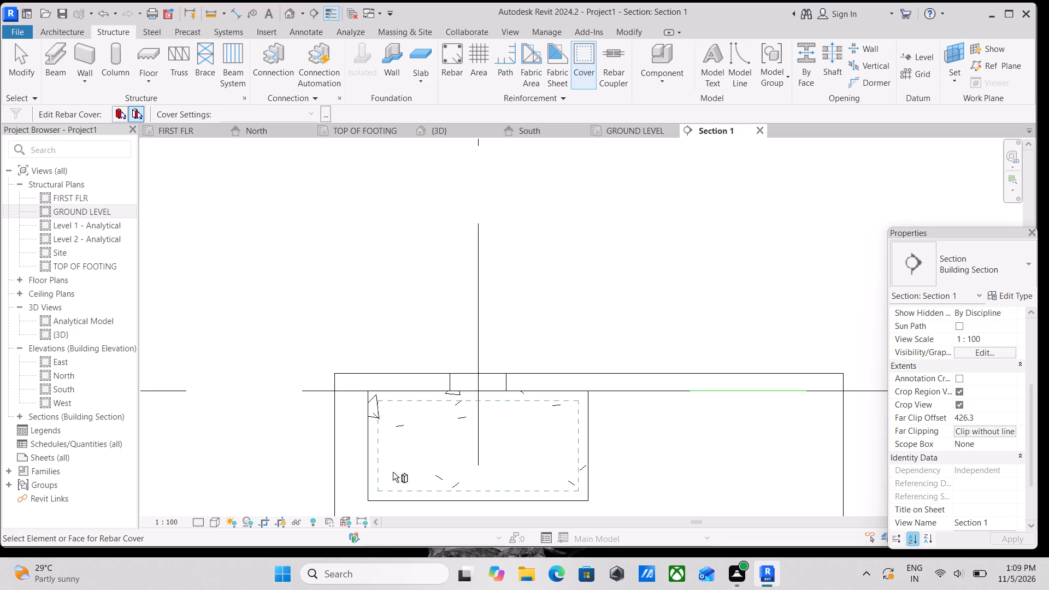
{"action": "scroll", "coordinate": [319, 294], "scroll_direction": "down", "scroll_amount": 2}
{"action": "middle_click_drag", "start_coordinate": [320, 302], "coordinate": [289, 259]}
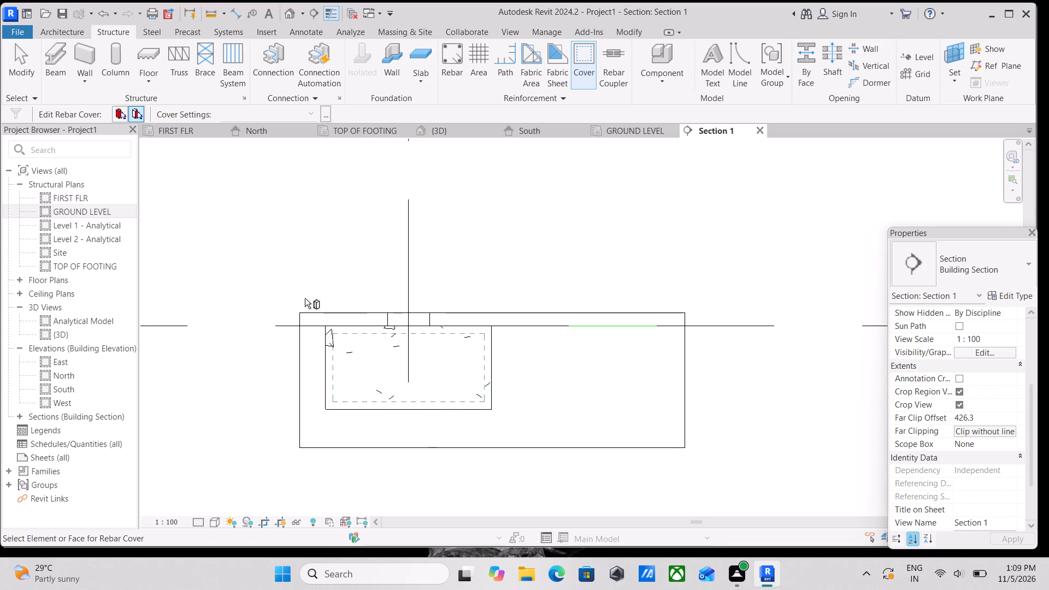
{"action": "scroll", "coordinate": [335, 343], "scroll_direction": "up", "scroll_amount": 2}
{"action": "middle_click_drag", "start_coordinate": [358, 338], "coordinate": [322, 383]}
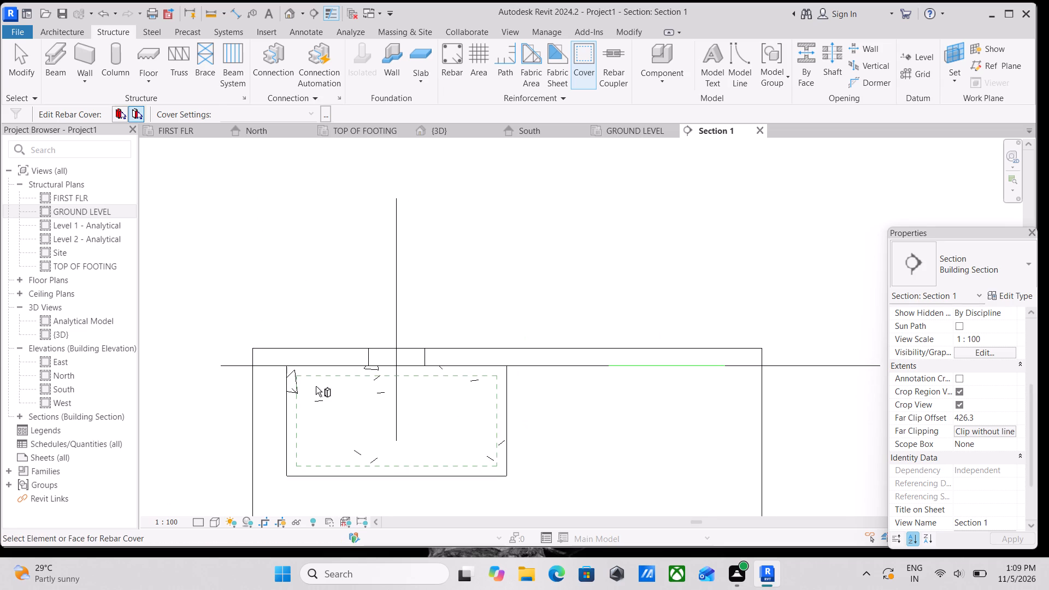
{"action": "left_click", "coordinate": [114, 116]}
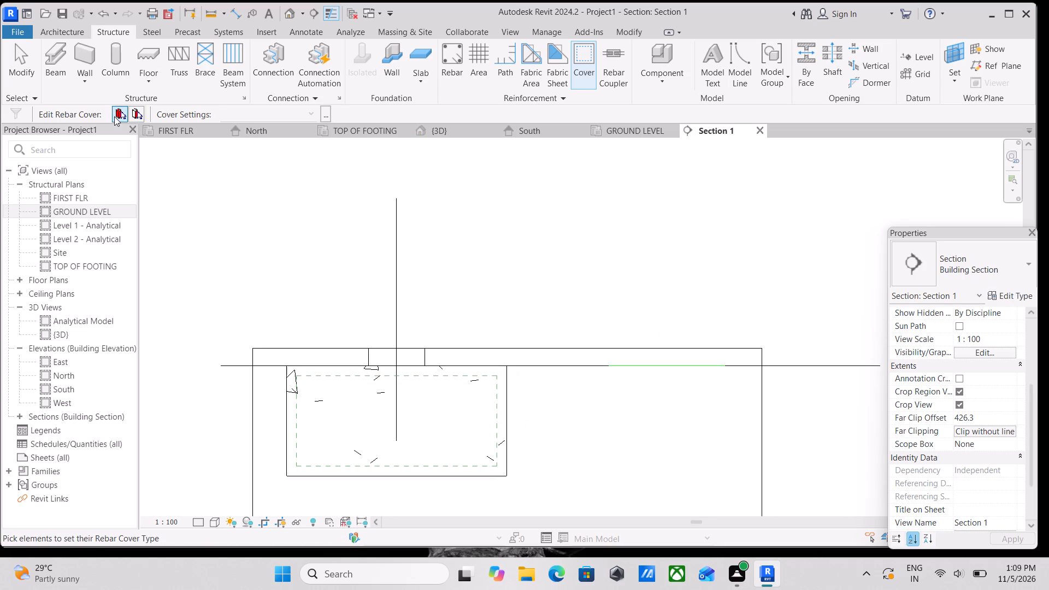
{"action": "scroll", "coordinate": [398, 387], "scroll_direction": "up", "scroll_amount": 1}
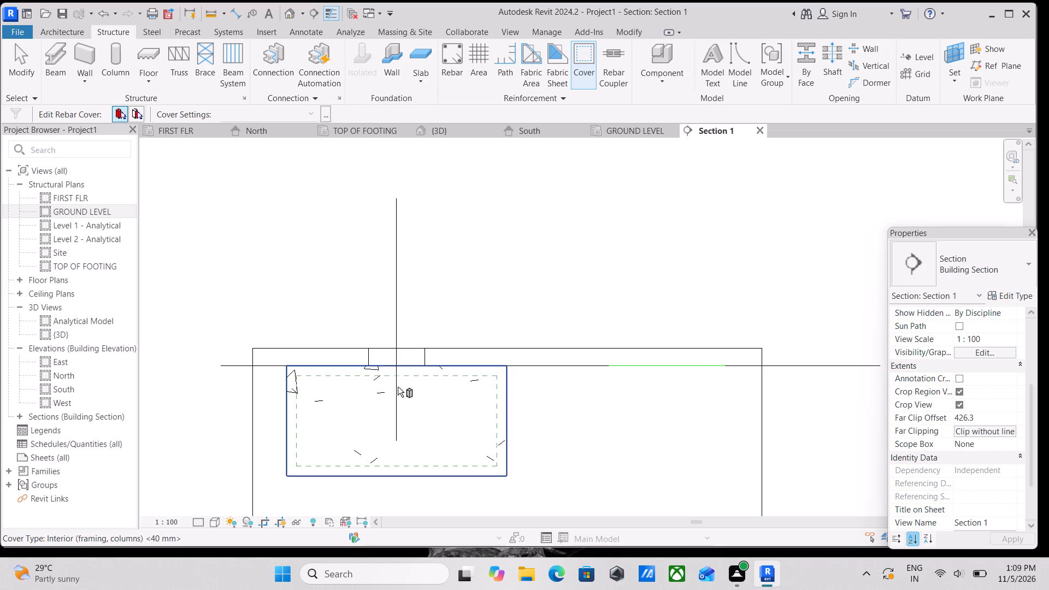
{"action": "scroll", "coordinate": [398, 387], "scroll_direction": "up", "scroll_amount": 1}
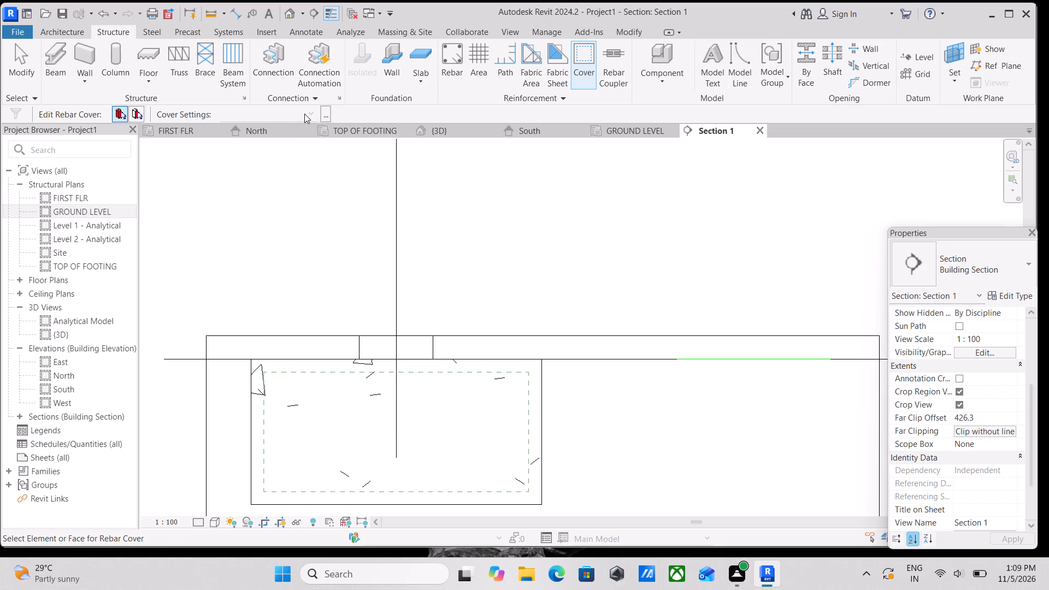
Review the project's Rebar Cover Settings, checking the Exterior - 10M to 16M entry and its cover distance.
{"action": "left_click", "coordinate": [305, 114]}
{"action": "left_click", "coordinate": [322, 115]}
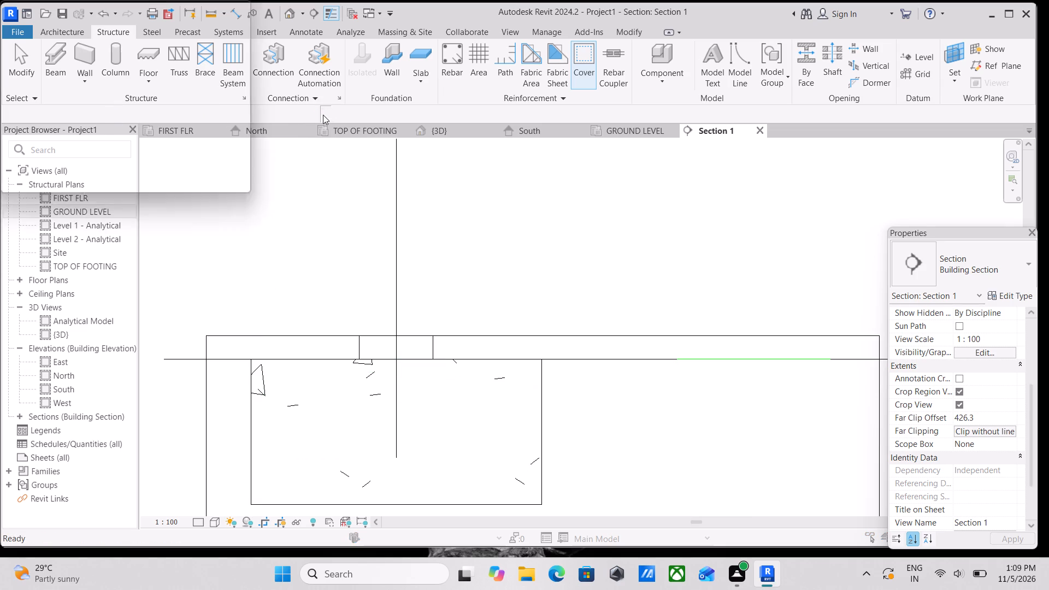
{"action": "left_click", "coordinate": [631, 173]}
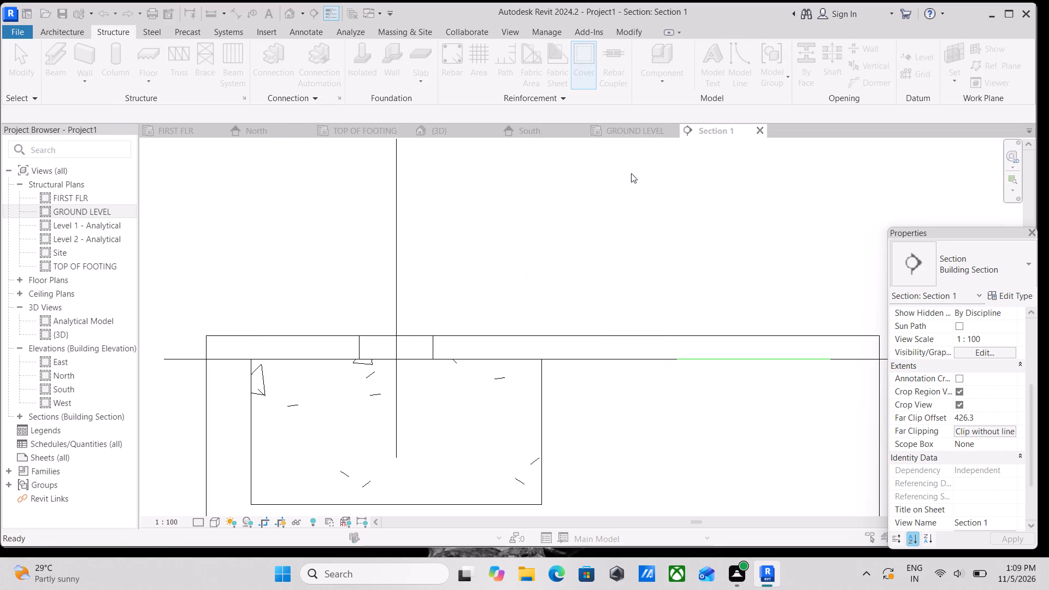
{"action": "scroll", "coordinate": [504, 291], "scroll_direction": "down", "scroll_amount": 2}
{"action": "scroll", "coordinate": [534, 316], "scroll_direction": "up", "scroll_amount": 1}
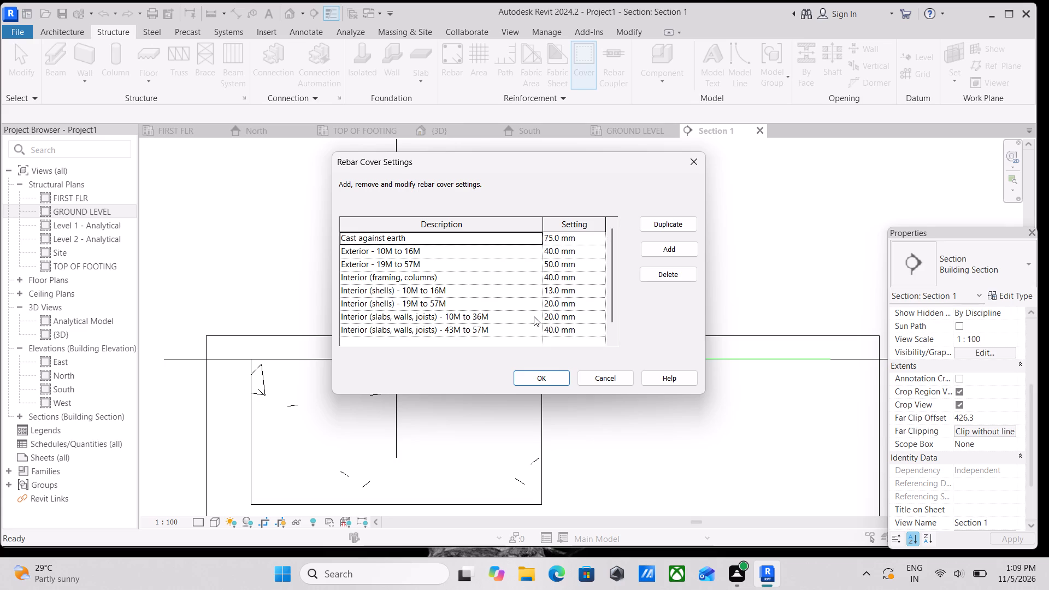
{"action": "left_click", "coordinate": [539, 316]}
{"action": "scroll", "coordinate": [495, 280], "scroll_direction": "up", "scroll_amount": 2}
{"action": "left_click", "coordinate": [464, 251]}
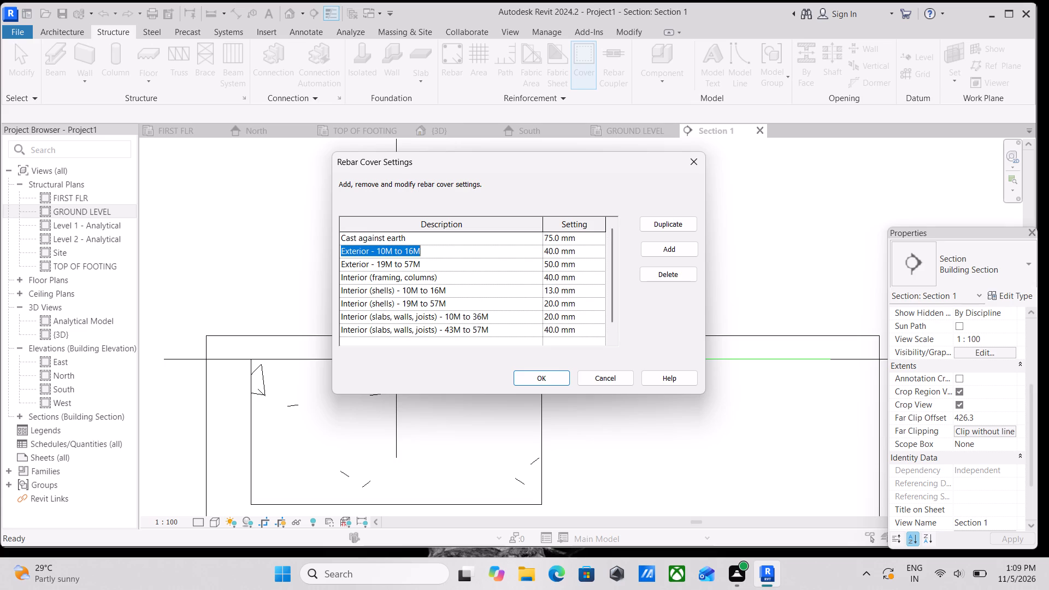
{"action": "left_click", "coordinate": [574, 256]}
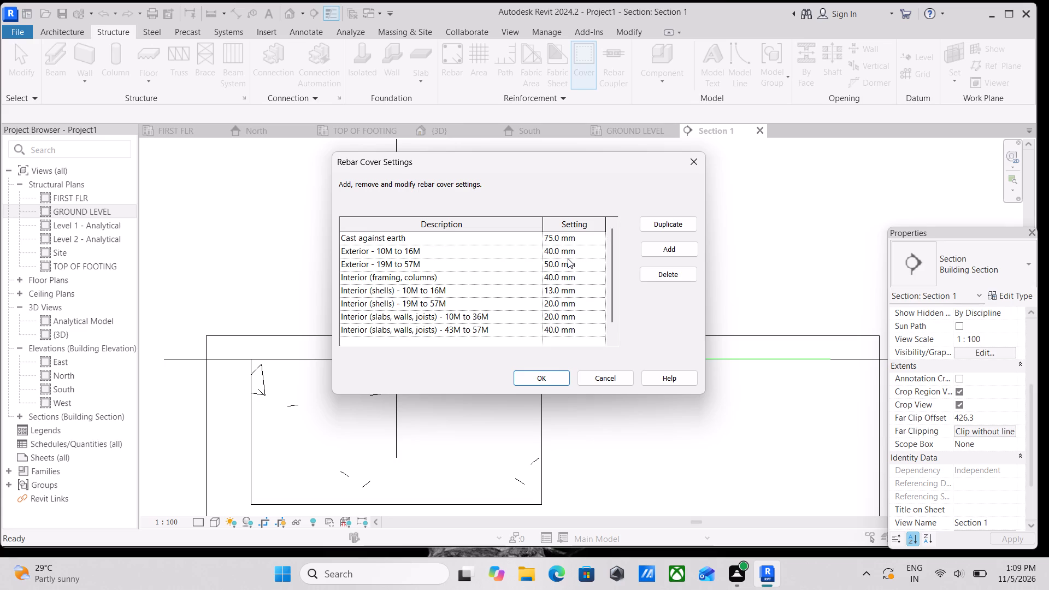
{"action": "left_click", "coordinate": [529, 253]}
{"action": "left_click", "coordinate": [557, 253]}
{"action": "left_click", "coordinate": [534, 383]}
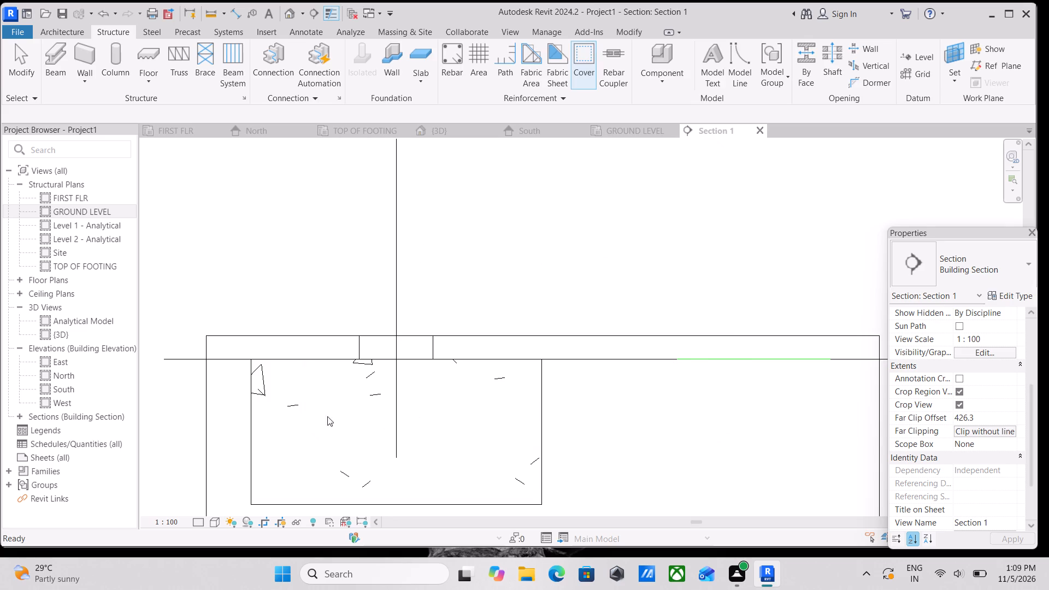
Pick the whole footing with the Cover tool to check its assigned cover type, and leave the tool.
{"action": "scroll", "coordinate": [290, 410], "scroll_direction": "up", "scroll_amount": 2}
{"action": "left_click", "coordinate": [264, 415]}
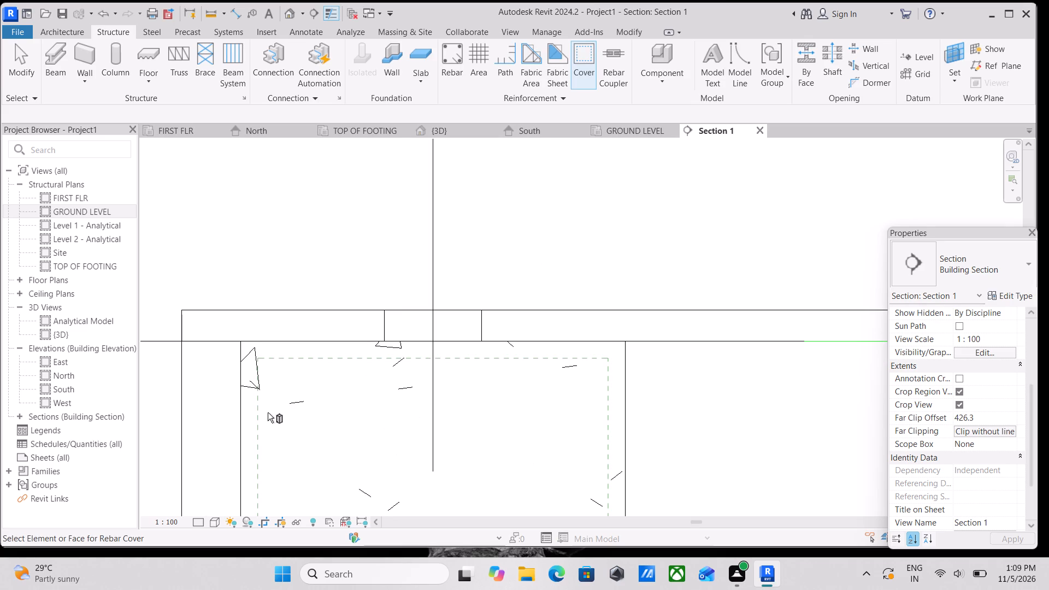
{"action": "left_click", "coordinate": [250, 338]}
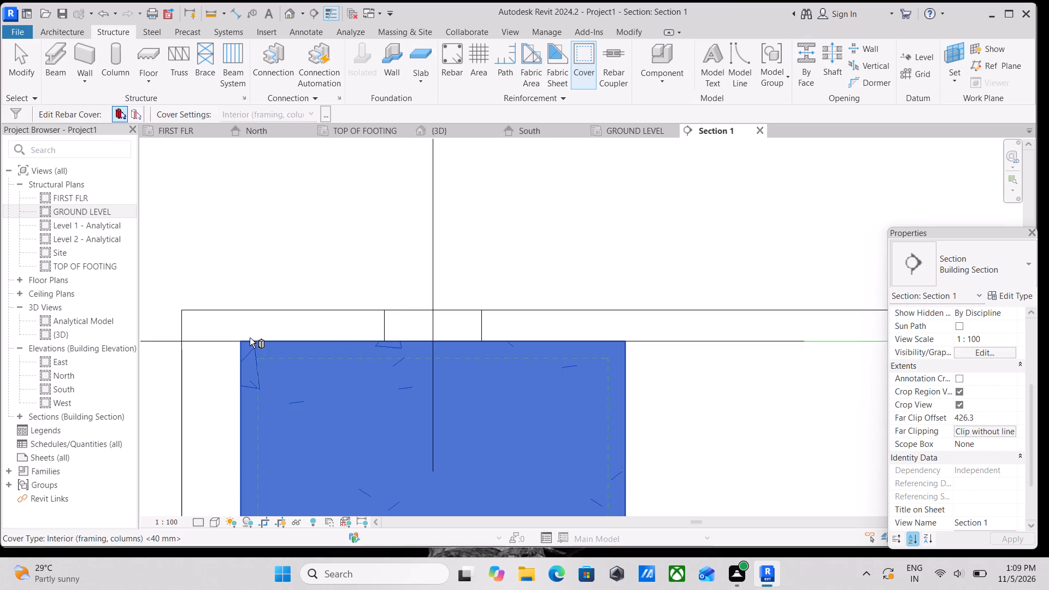
{"action": "key", "text": "Escape"}
Place two M_02 shape 13M bars in the footing section, one along the bottom cover and an inverted one along the top cover.
{"action": "scroll", "coordinate": [256, 339], "scroll_direction": "down", "scroll_amount": 2}
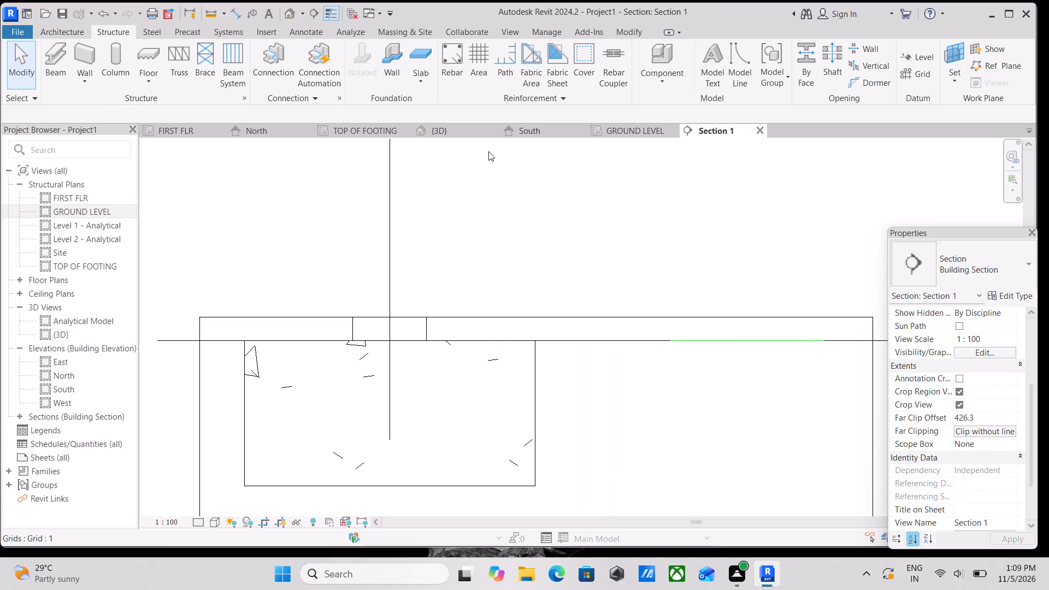
{"action": "left_click", "coordinate": [462, 72]}
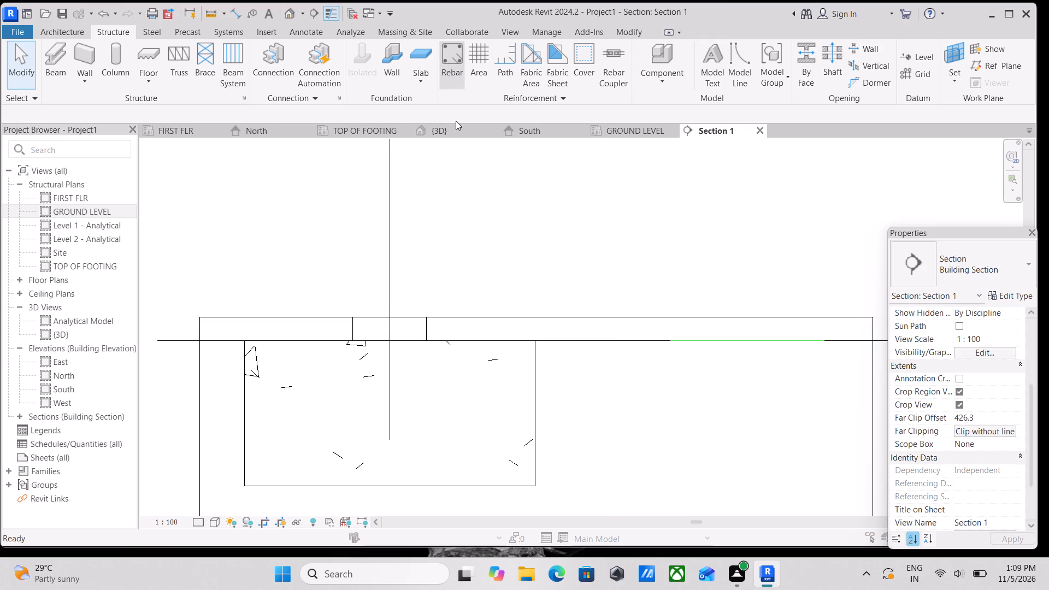
{"action": "left_click", "coordinate": [574, 318]}
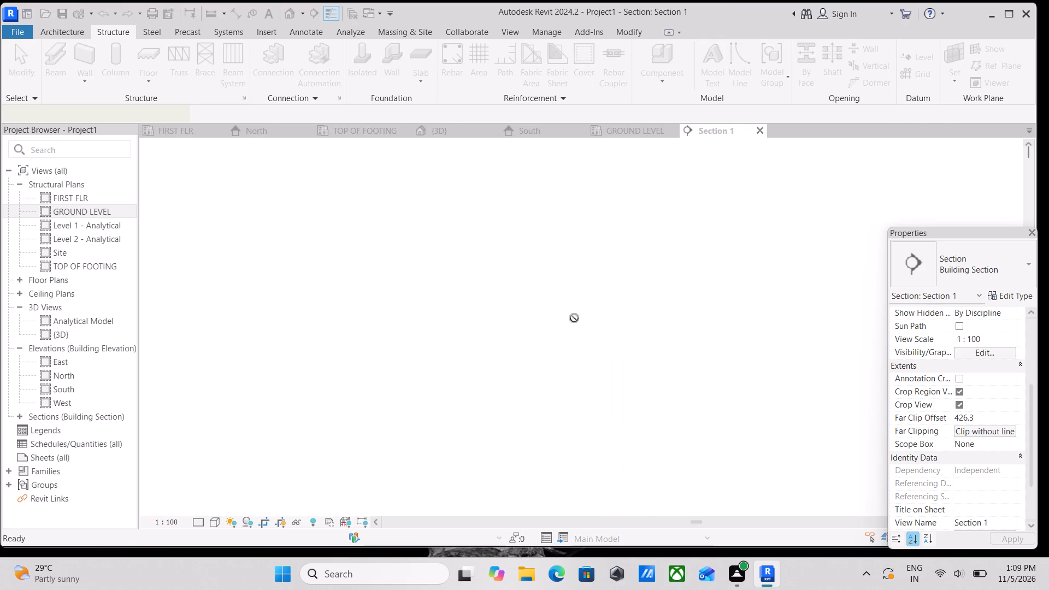
{"action": "scroll", "coordinate": [454, 406], "scroll_direction": "down", "scroll_amount": 1}
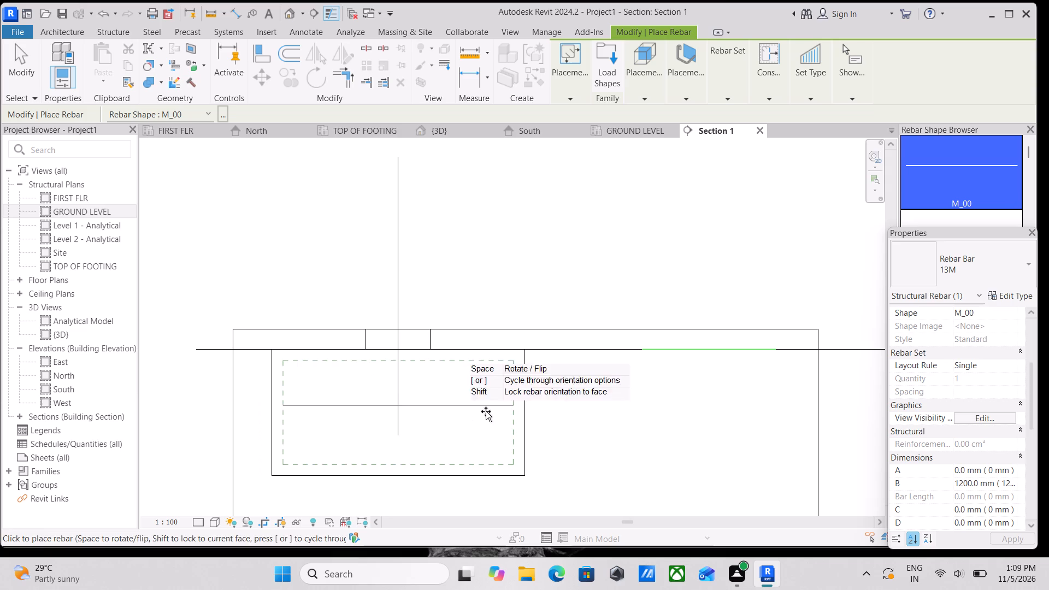
{"action": "scroll", "coordinate": [977, 180], "scroll_direction": "down", "scroll_amount": 5}
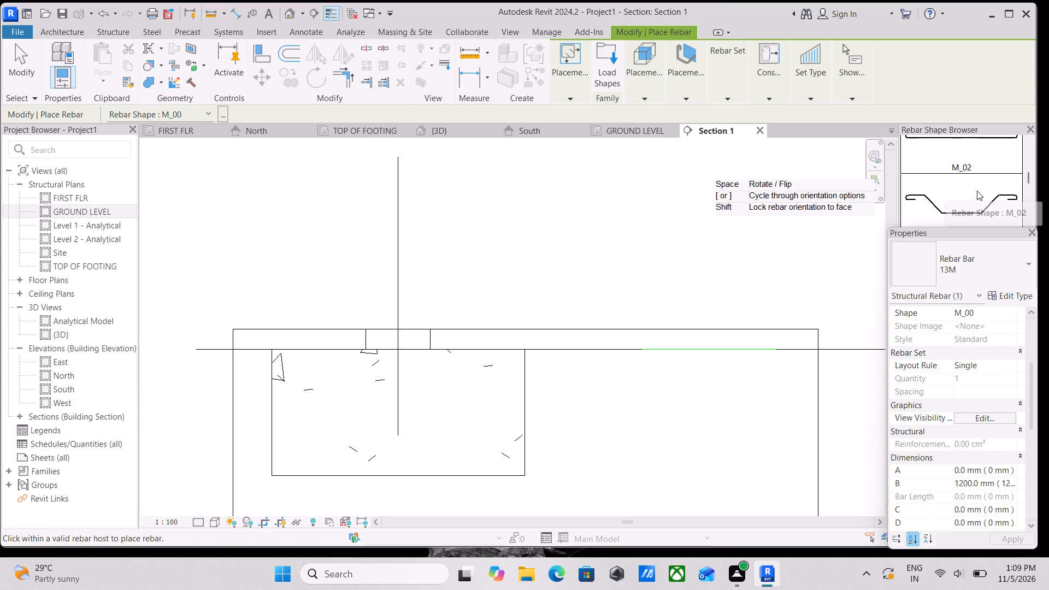
{"action": "scroll", "coordinate": [977, 191], "scroll_direction": "down", "scroll_amount": 2}
{"action": "scroll", "coordinate": [975, 197], "scroll_direction": "up", "scroll_amount": 3}
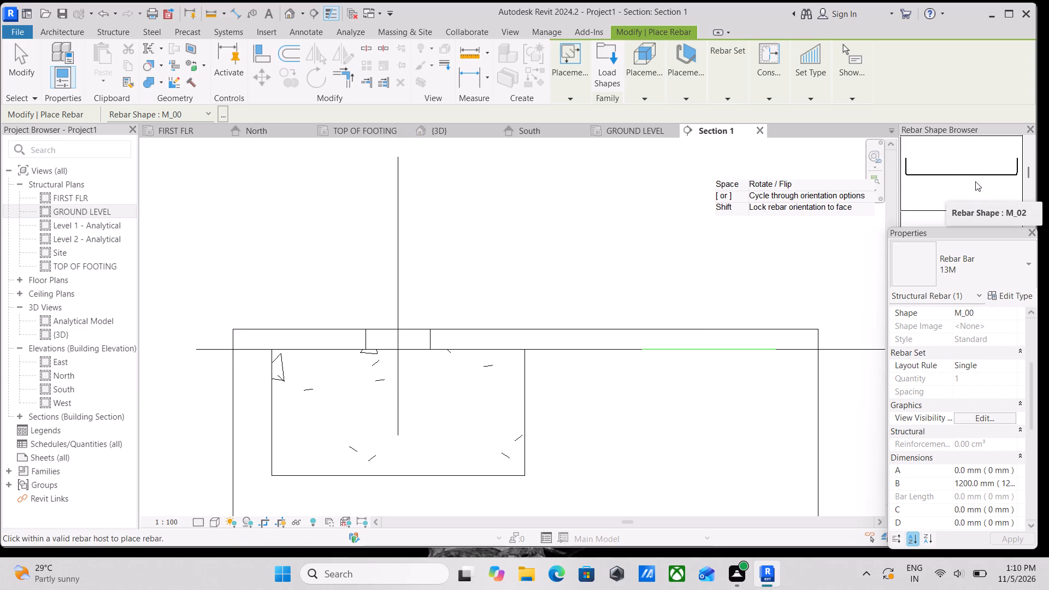
{"action": "left_click", "coordinate": [964, 185]}
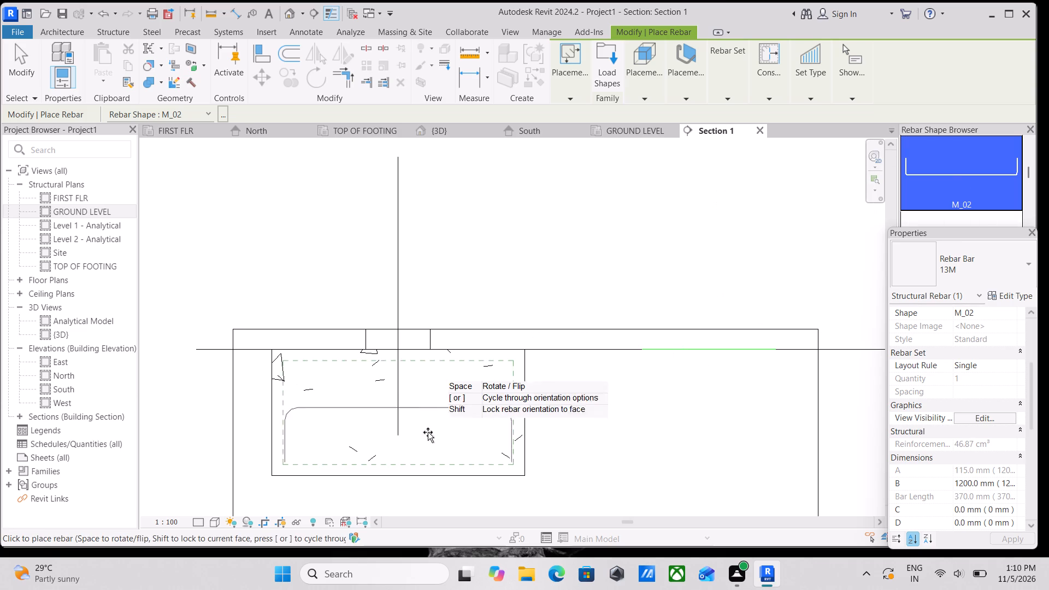
{"action": "scroll", "coordinate": [408, 448], "scroll_direction": "up", "scroll_amount": 5}
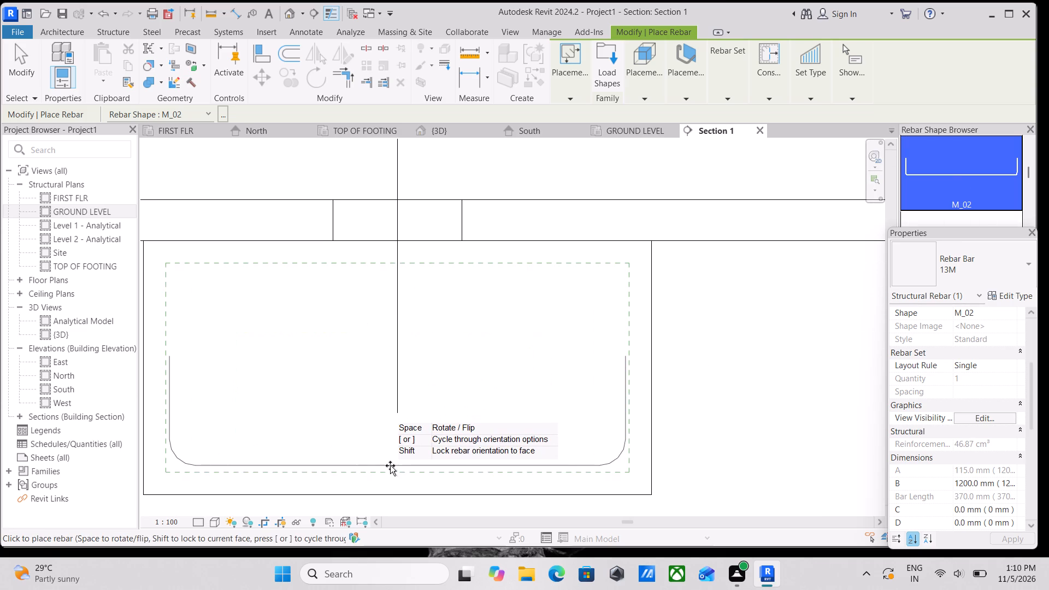
{"action": "left_click", "coordinate": [390, 465]}
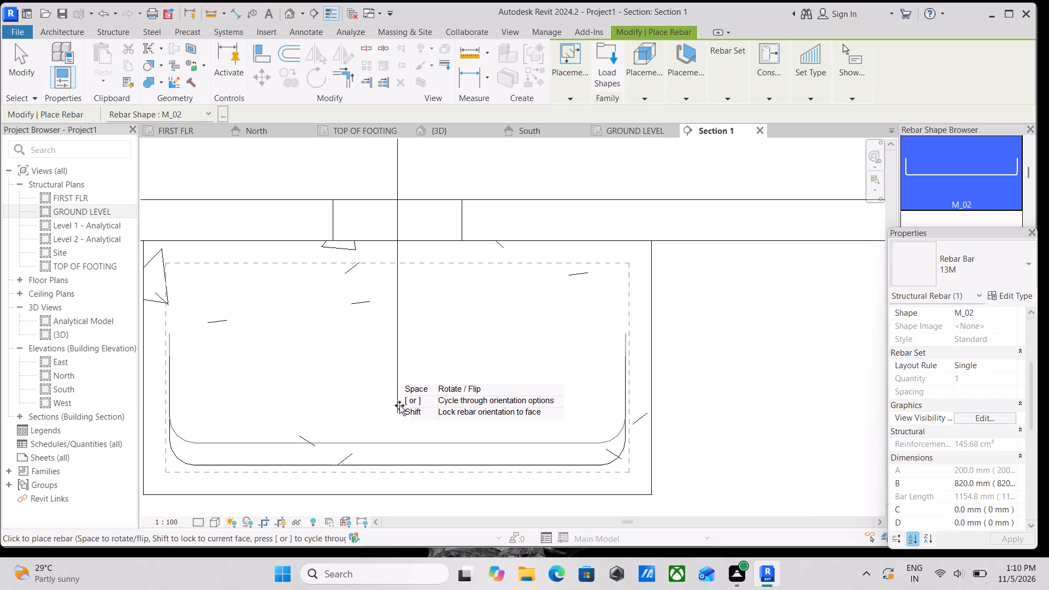
{"action": "left_click", "coordinate": [417, 267]}
{"action": "key", "text": "Escape"}
Set the bottom M_02 bar in the footing to a Maximum Spacing layout with 150 mm spacing.
{"action": "scroll", "coordinate": [406, 353], "scroll_direction": "down", "scroll_amount": 1}
{"action": "middle_click_drag", "start_coordinate": [406, 353], "coordinate": [441, 312]}
{"action": "left_click", "coordinate": [440, 407]}
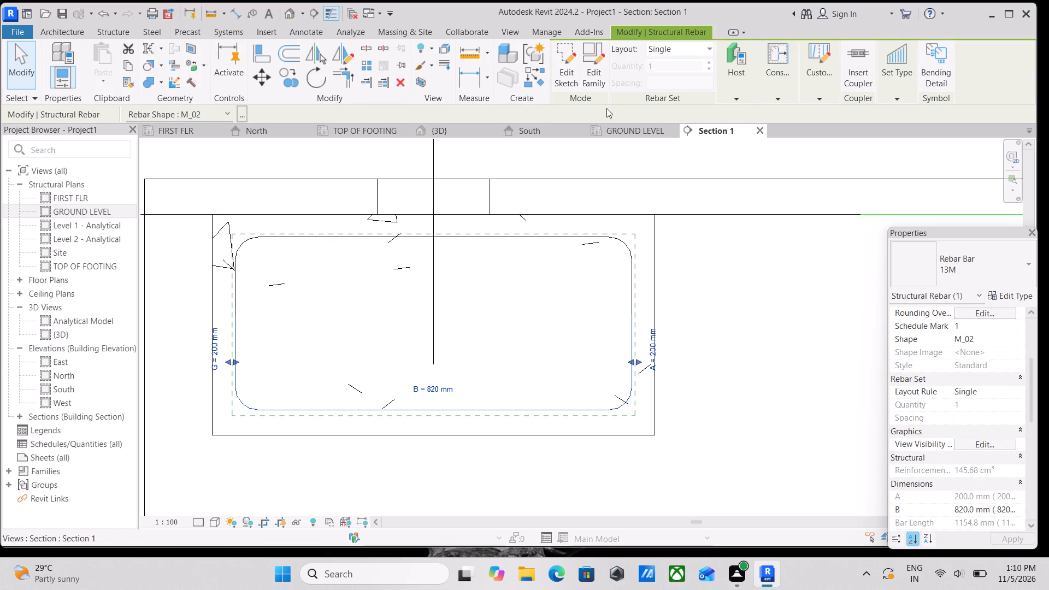
{"action": "left_click", "coordinate": [699, 43]}
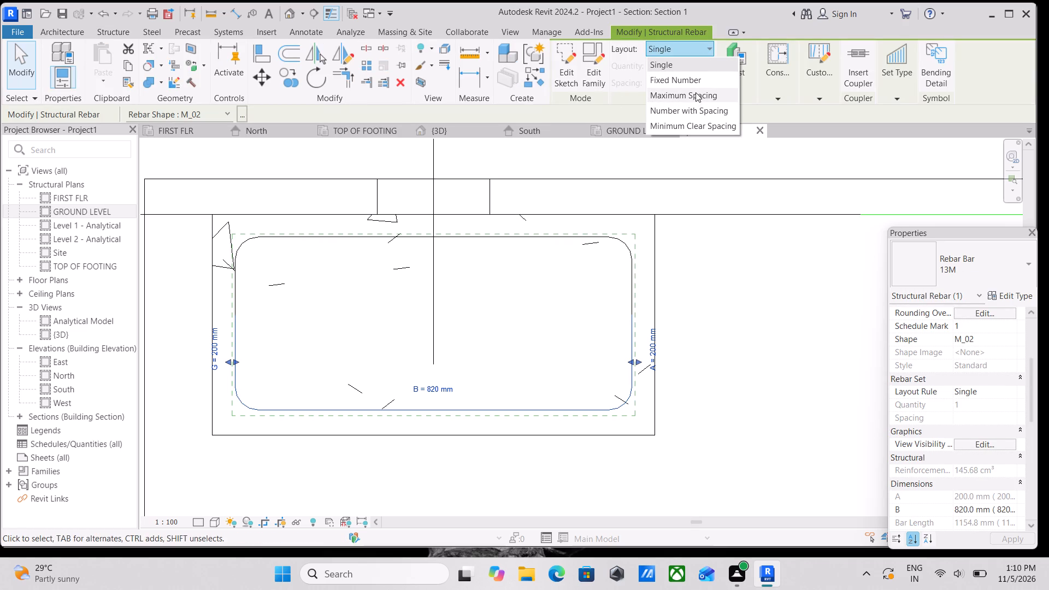
{"action": "left_click", "coordinate": [696, 92]}
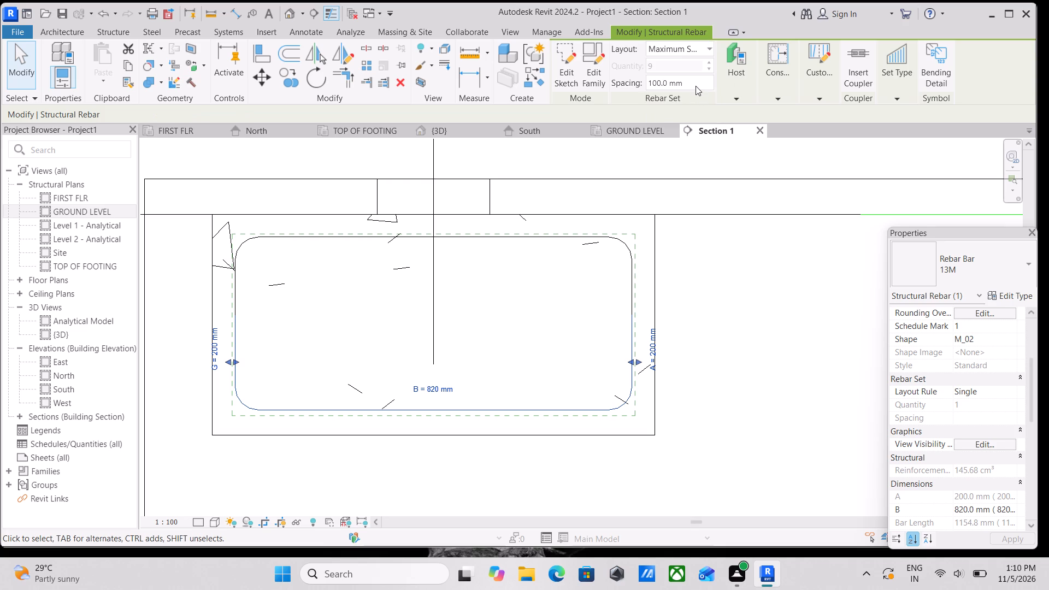
{"action": "left_click", "coordinate": [696, 85]}
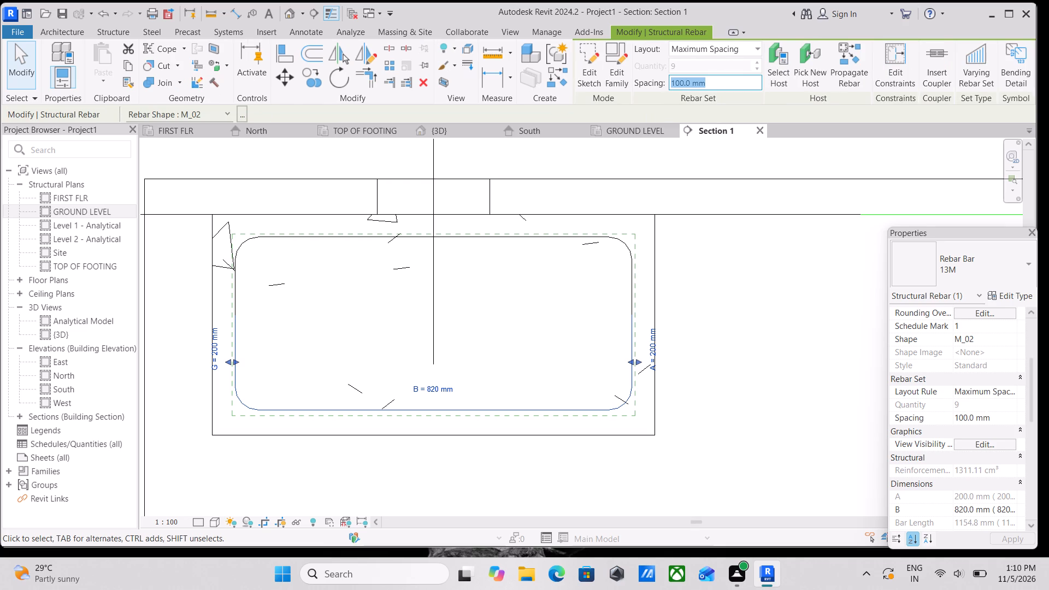
{"action": "type", "text": "150MM"}
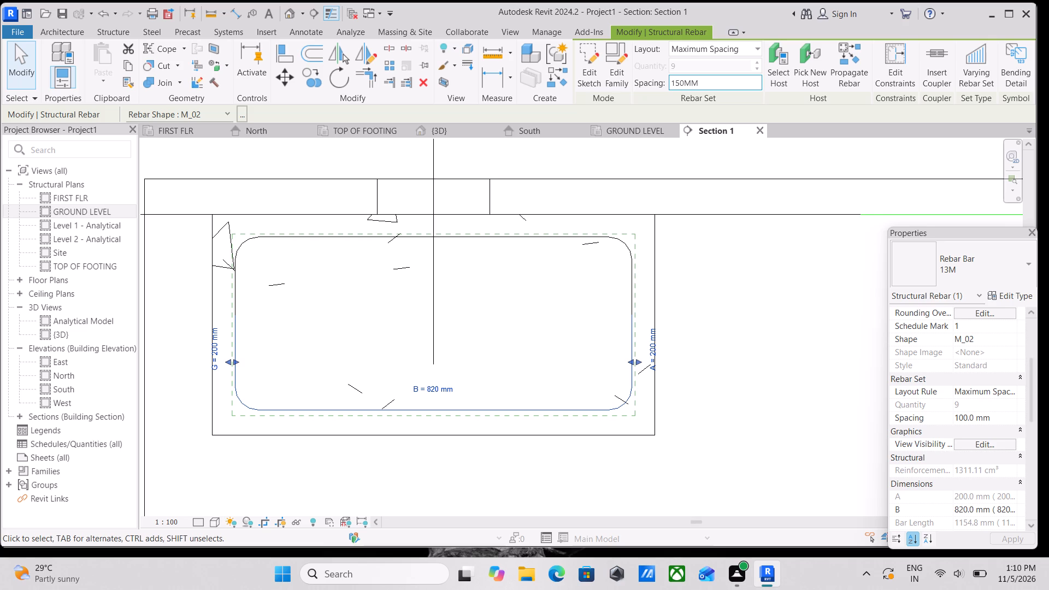
{"action": "key", "text": "Return"}
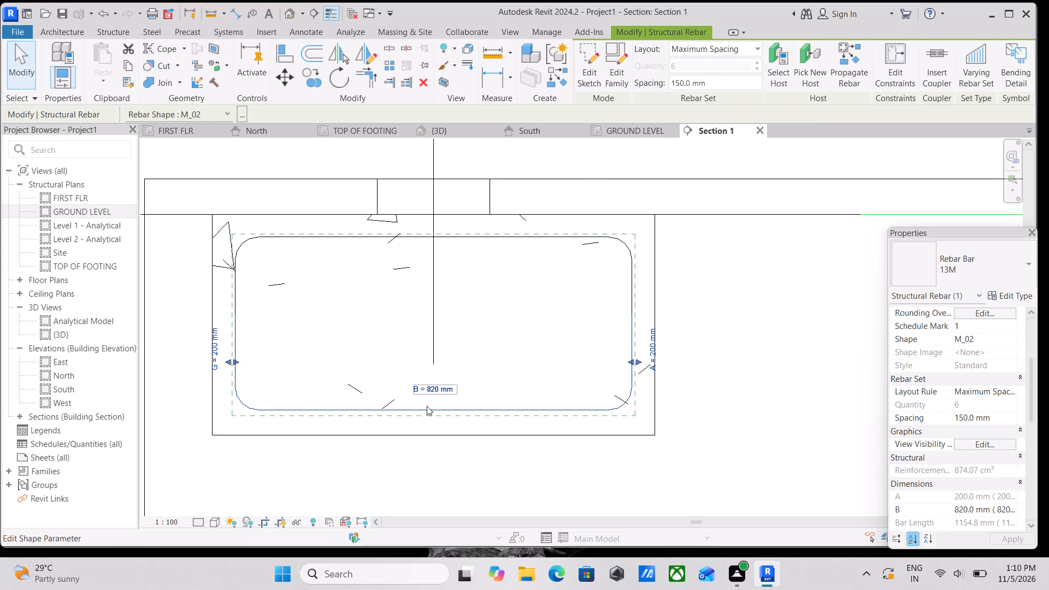
Set the inverted top M_02 bar in the footing to a Maximum Spacing layout with 150 mm spacing.
{"action": "scroll", "coordinate": [425, 409], "scroll_direction": "up", "scroll_amount": 1}
{"action": "middle_click_drag", "start_coordinate": [490, 355], "coordinate": [493, 416]}
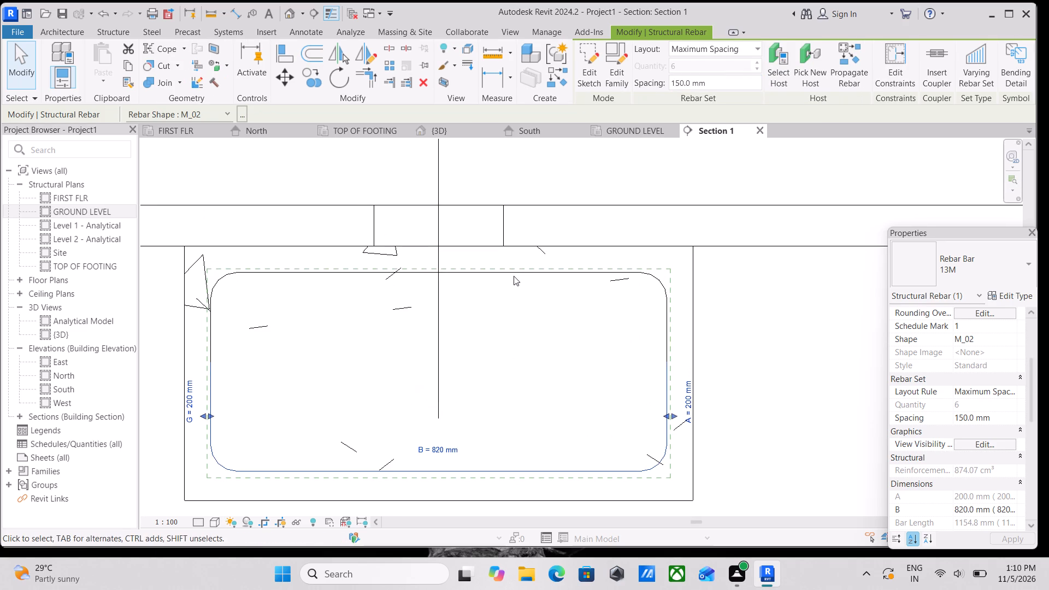
{"action": "left_click", "coordinate": [512, 272]}
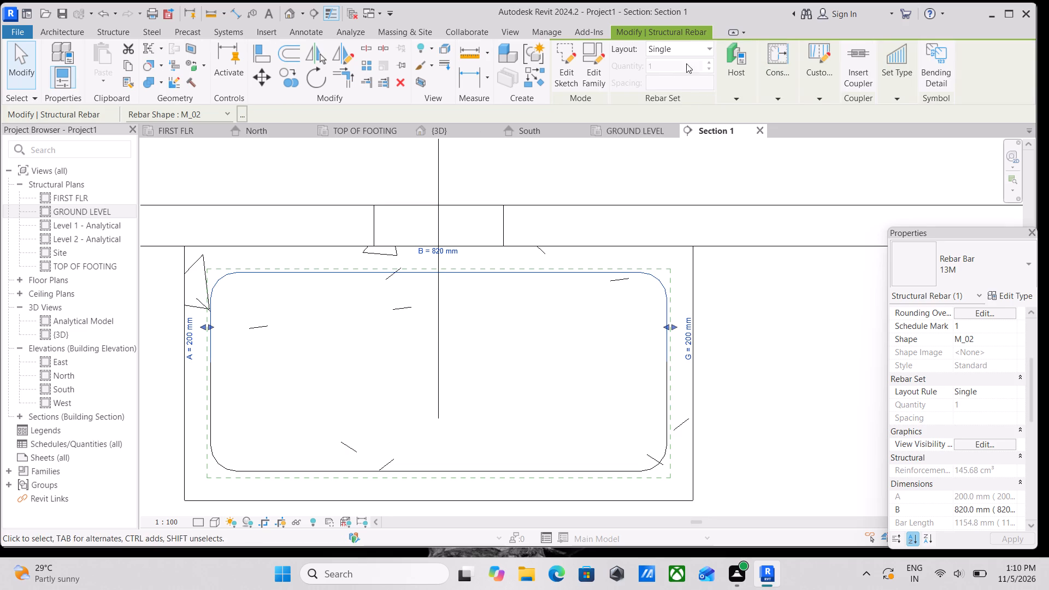
{"action": "left_click", "coordinate": [692, 49]}
{"action": "left_click", "coordinate": [708, 98]}
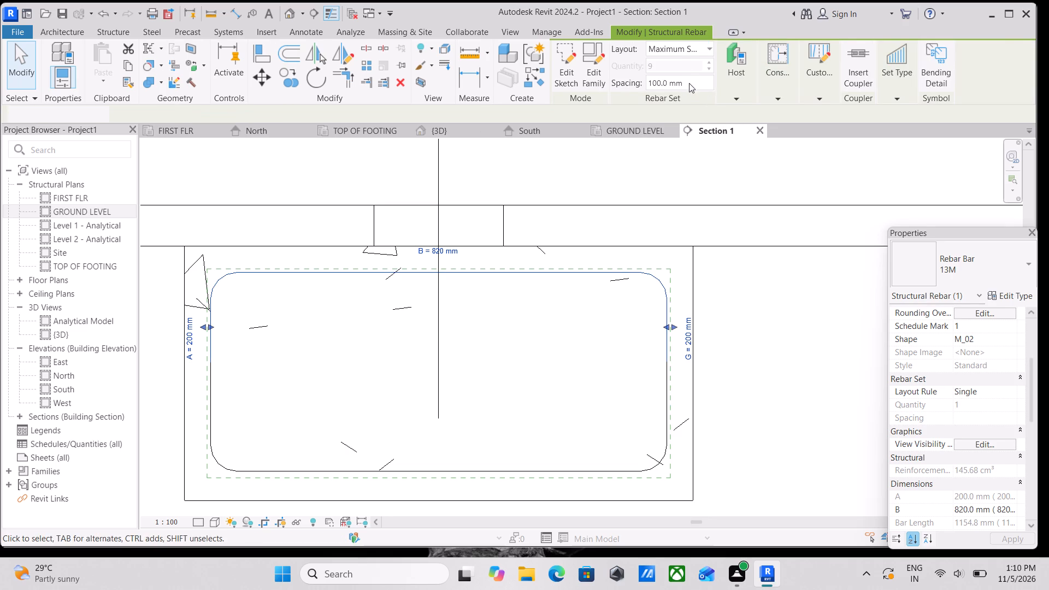
{"action": "left_click", "coordinate": [689, 83]}
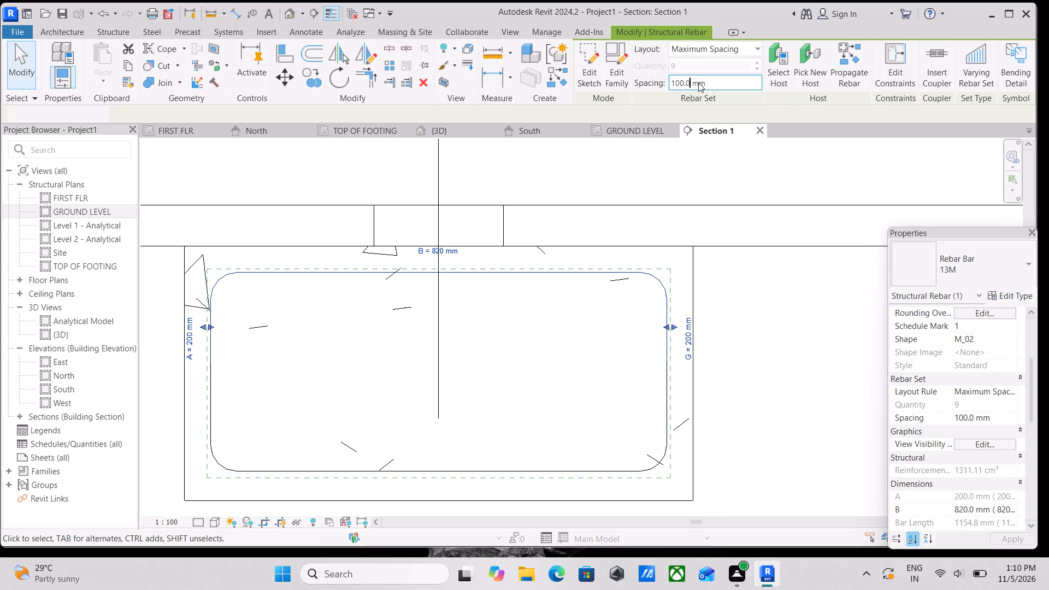
{"action": "type", "text": "150MM"}
{"action": "key", "text": "Return"}
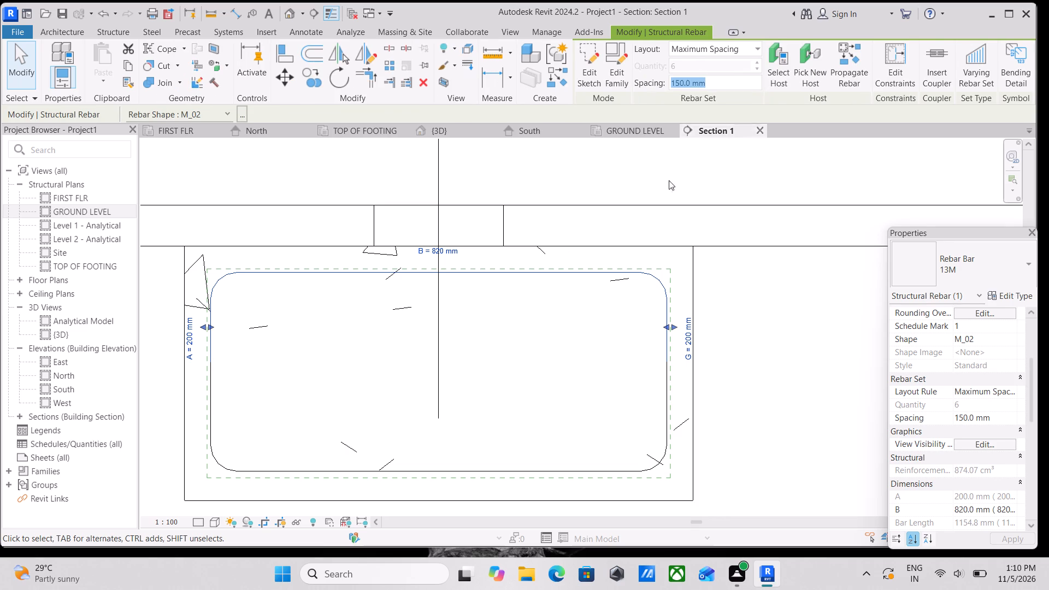
Shorten the bottom bar by pulling both vertical legs inward from the cover, until its B length is about 750 mm.
{"action": "scroll", "coordinate": [541, 347], "scroll_direction": "down", "scroll_amount": 1}
{"action": "middle_click_drag", "start_coordinate": [538, 349], "coordinate": [553, 314]}
{"action": "scroll", "coordinate": [512, 445], "scroll_direction": "up", "scroll_amount": 2}
{"action": "key", "text": "Escape"}
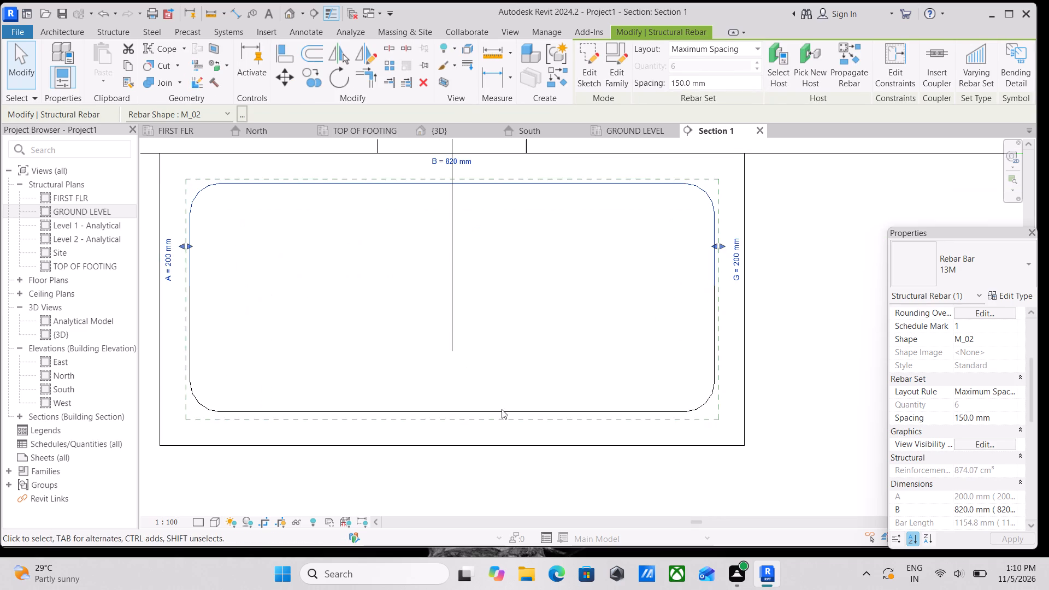
{"action": "left_click", "coordinate": [491, 414]}
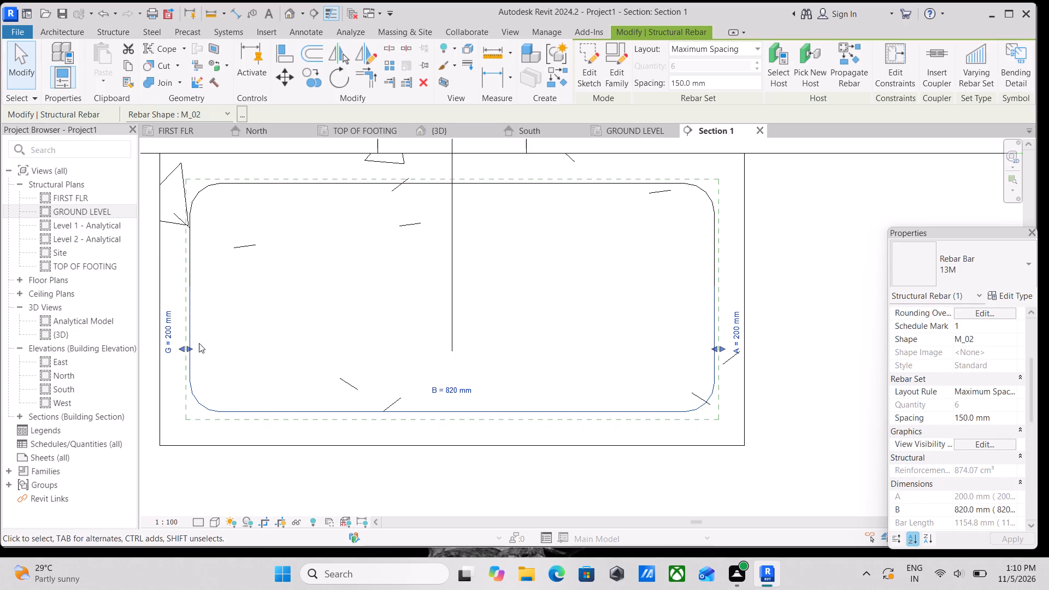
{"action": "left_click_drag", "start_coordinate": [189, 343], "coordinate": [214, 345]}
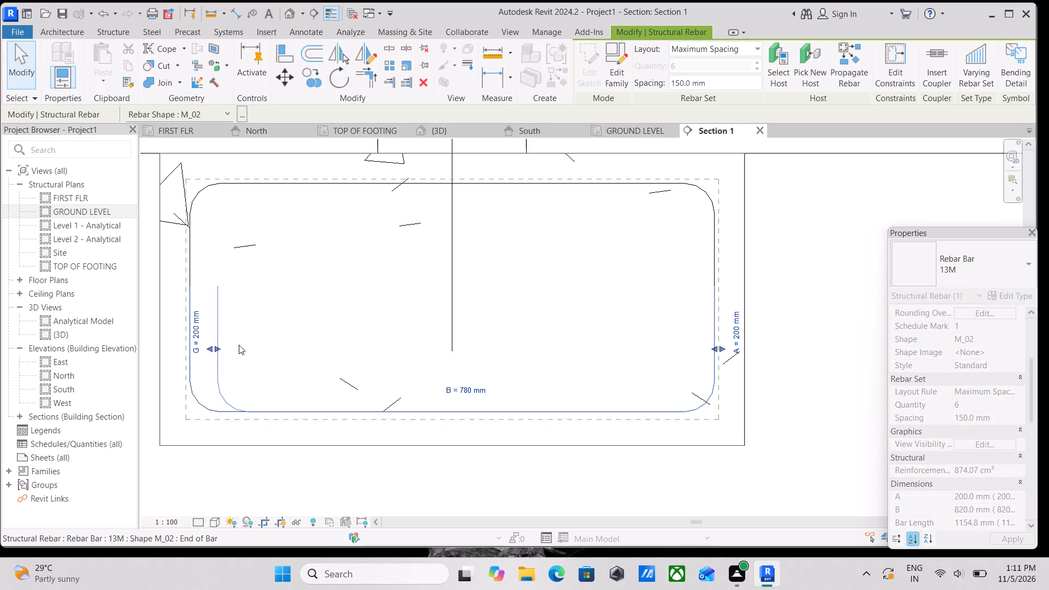
{"action": "middle_click_drag", "start_coordinate": [300, 346], "coordinate": [139, 354]}
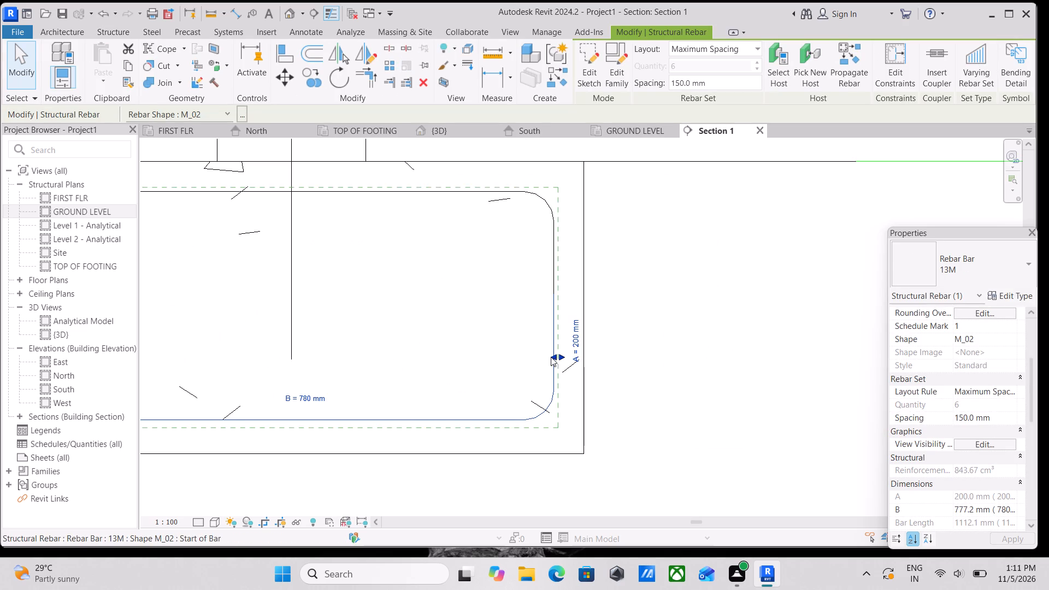
{"action": "left_click_drag", "start_coordinate": [551, 357], "coordinate": [540, 357]}
{"action": "middle_click_drag", "start_coordinate": [393, 352], "coordinate": [627, 340]}
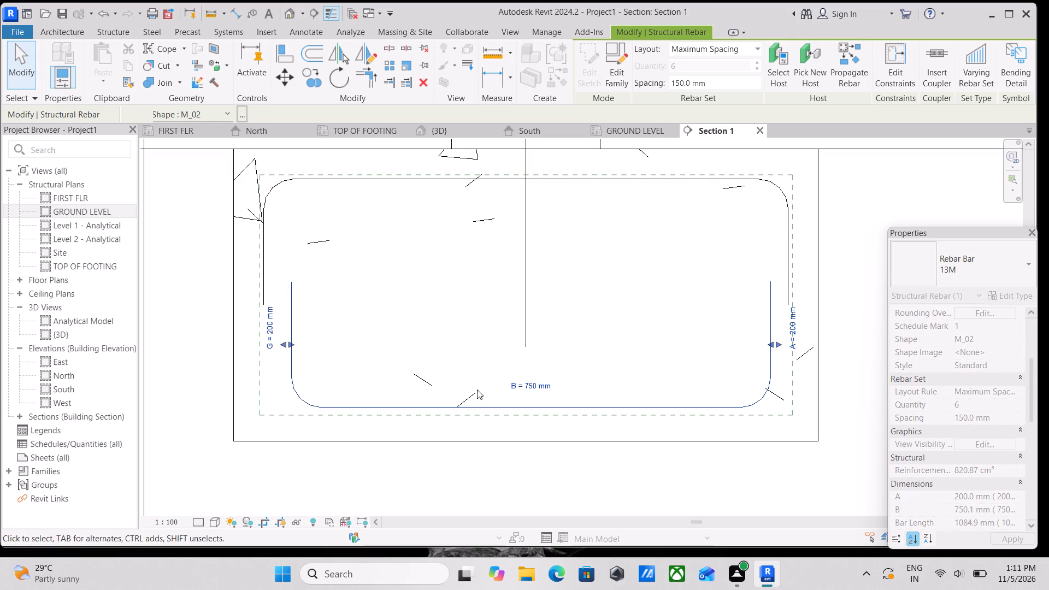
Set the bottom bar set's spacing to 120 mm.
{"action": "scroll", "coordinate": [465, 391], "scroll_direction": "down", "scroll_amount": 1}
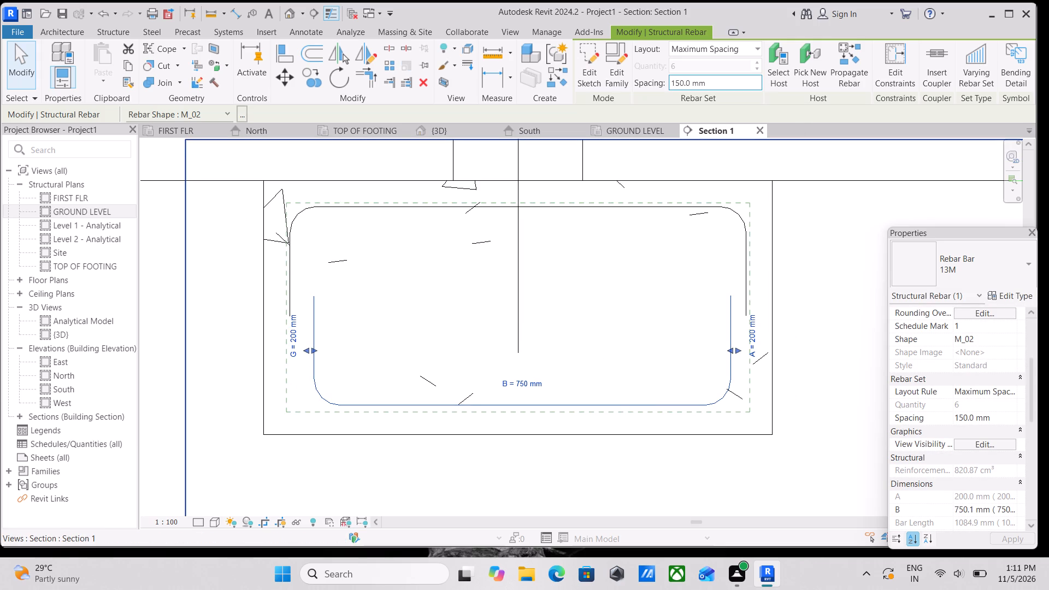
{"action": "left_click_drag", "start_coordinate": [712, 86], "coordinate": [653, 85]}
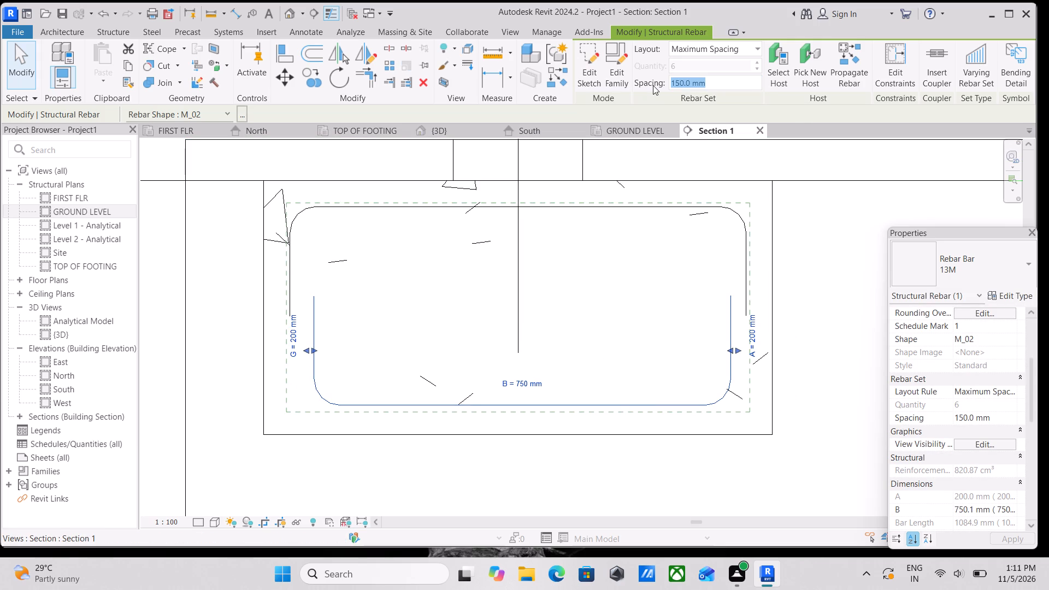
{"action": "type", "text": "12"}
{"action": "type", "text": "0MM"}
{"action": "key", "text": "Return"}
Set the top bar set's spacing to 120 mm.
{"action": "left_click", "coordinate": [585, 209]}
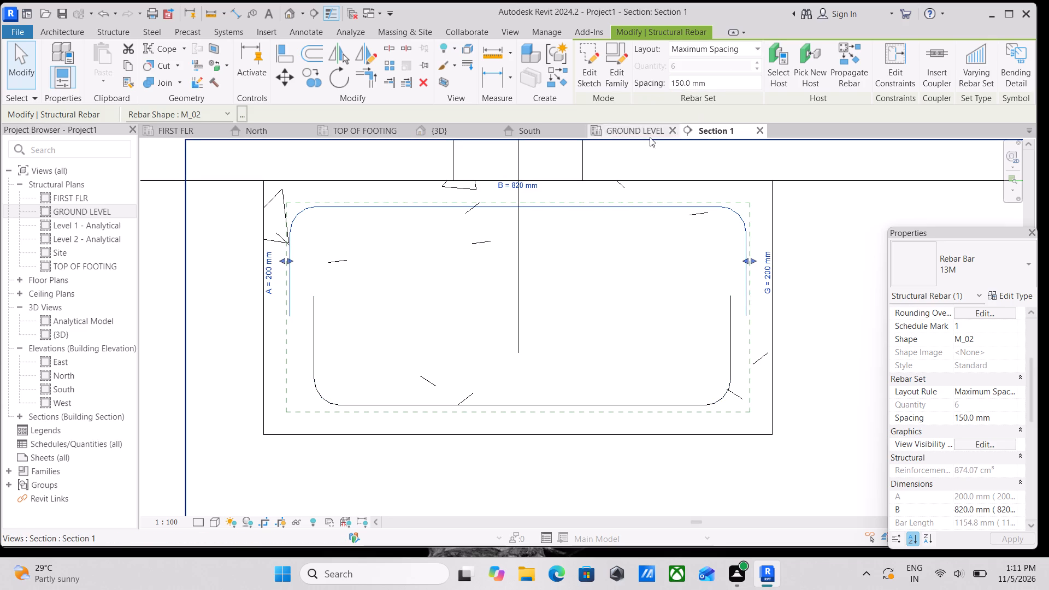
{"action": "left_click_drag", "start_coordinate": [716, 79], "coordinate": [673, 92]}
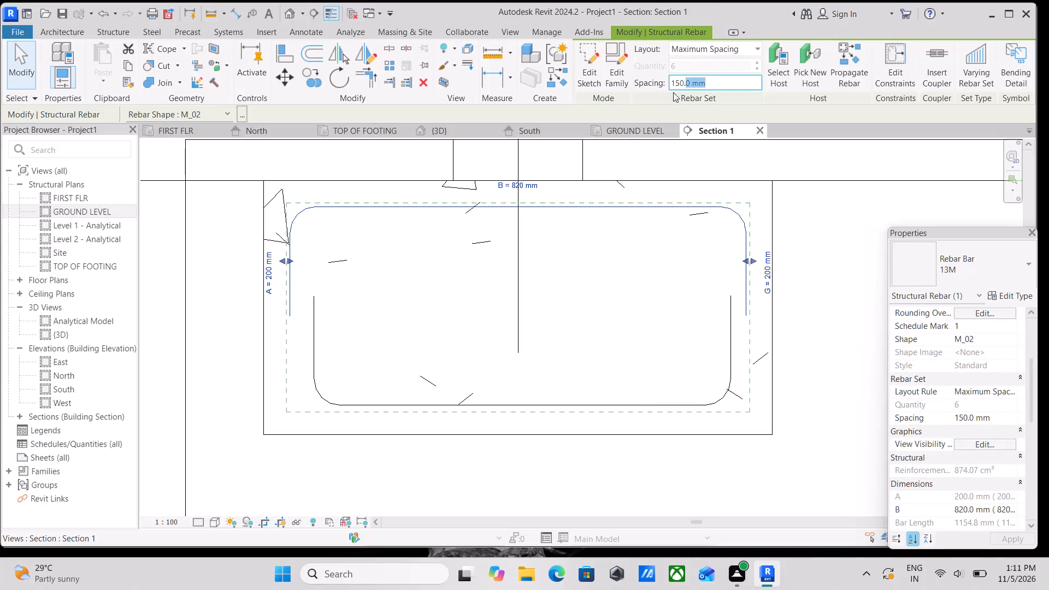
{"action": "left_click_drag", "start_coordinate": [673, 92], "coordinate": [653, 92]}
{"action": "type", "text": "120MM"}
{"action": "key", "text": "Return"}
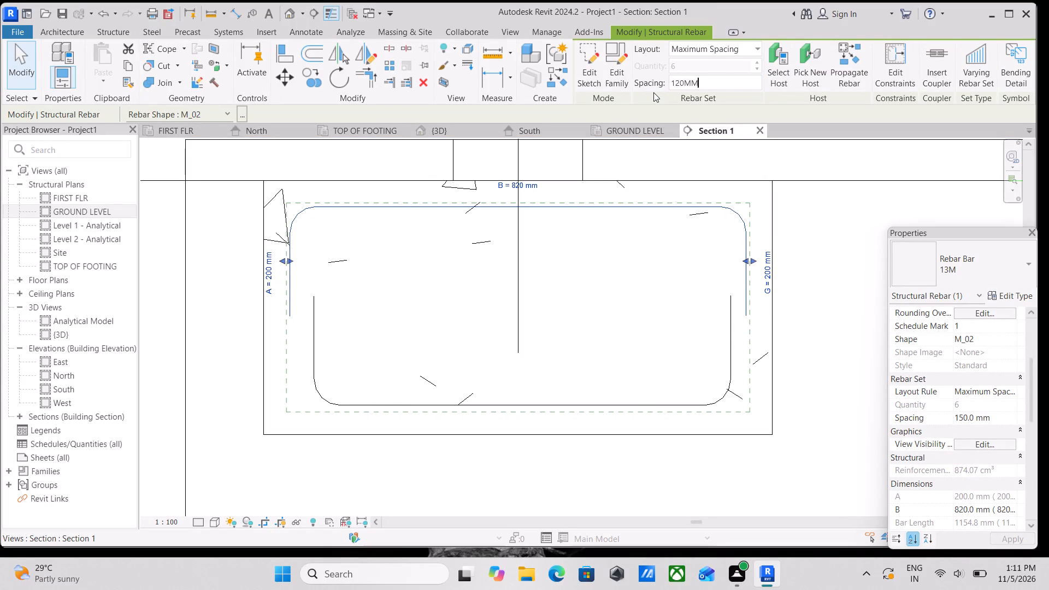
{"action": "key", "text": "Escape"}
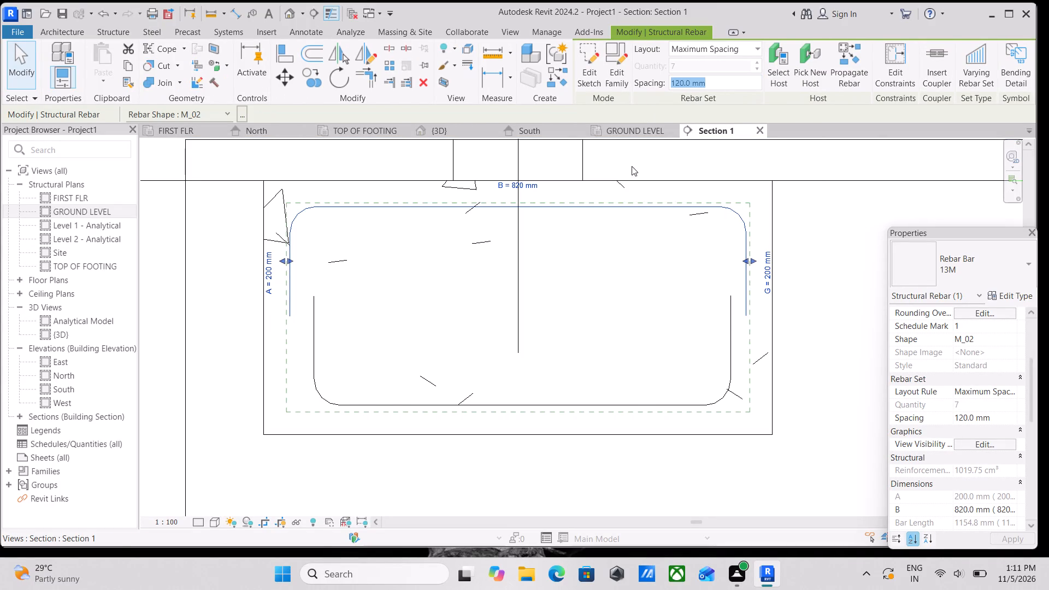
Switch the Section 1 view's detail level to Fine.
{"action": "left_click", "coordinate": [335, 405]}
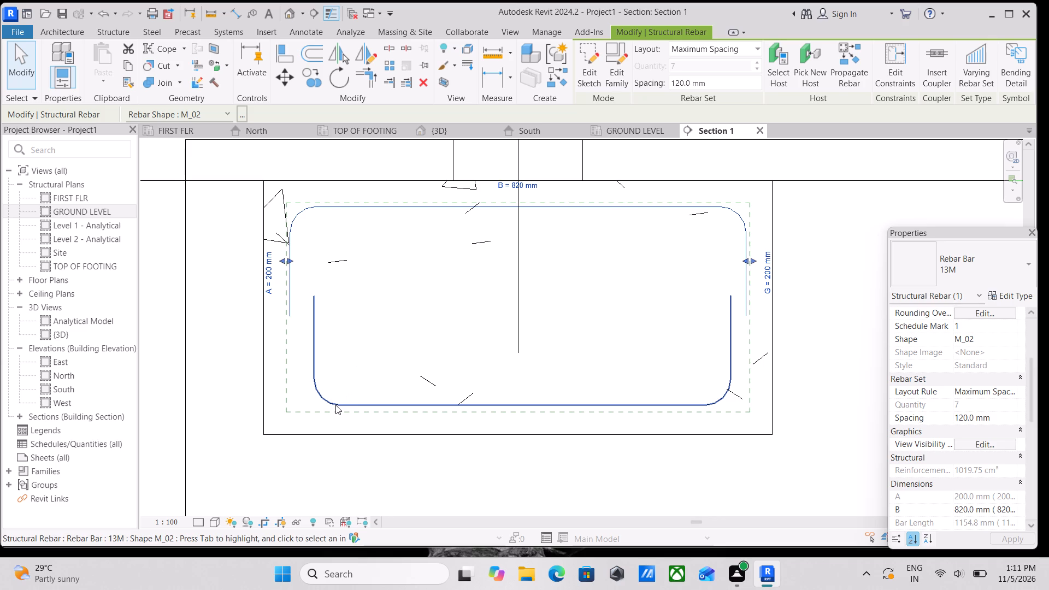
{"action": "left_click", "coordinate": [213, 521]}
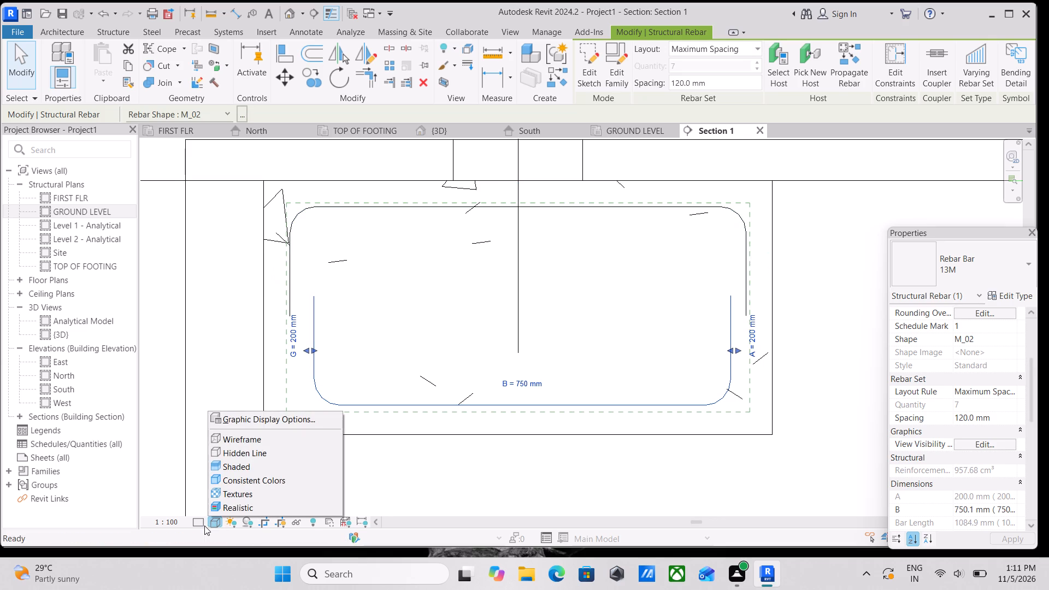
{"action": "left_click", "coordinate": [191, 521]}
{"action": "left_click", "coordinate": [192, 520]}
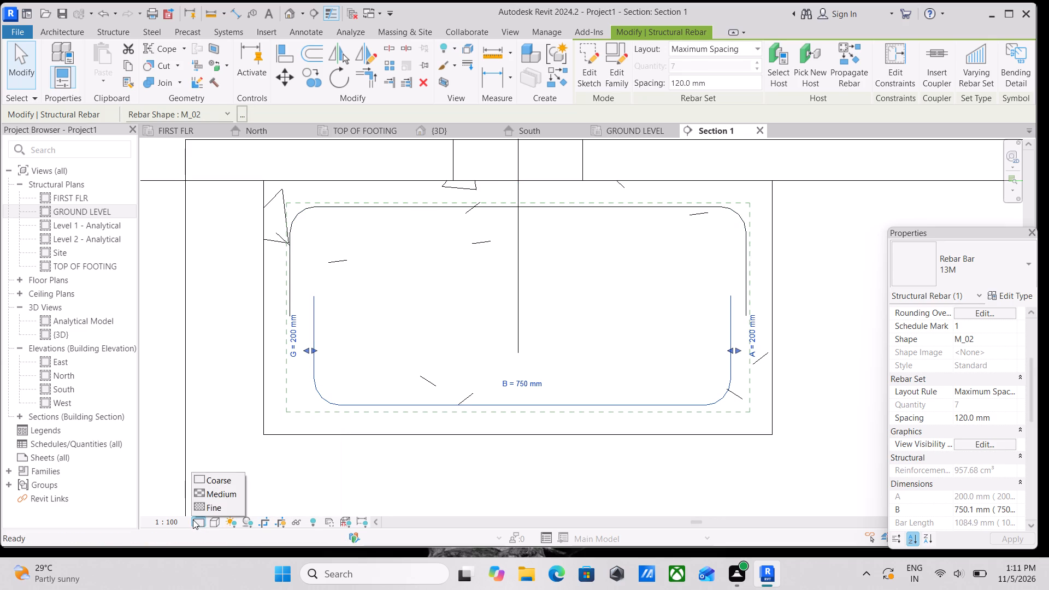
{"action": "left_click", "coordinate": [204, 504]}
{"action": "middle_click_drag", "start_coordinate": [450, 335], "coordinate": [302, 411]}
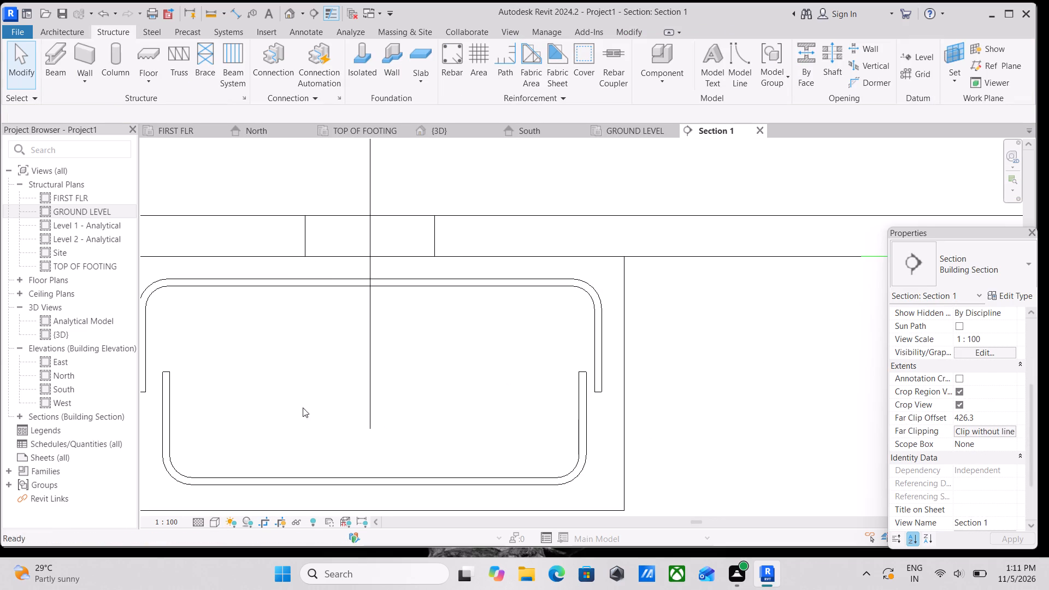
Make the bottom bar set unobscured in the {3D} view through its View Visibility States.
{"action": "left_click", "coordinate": [411, 485]}
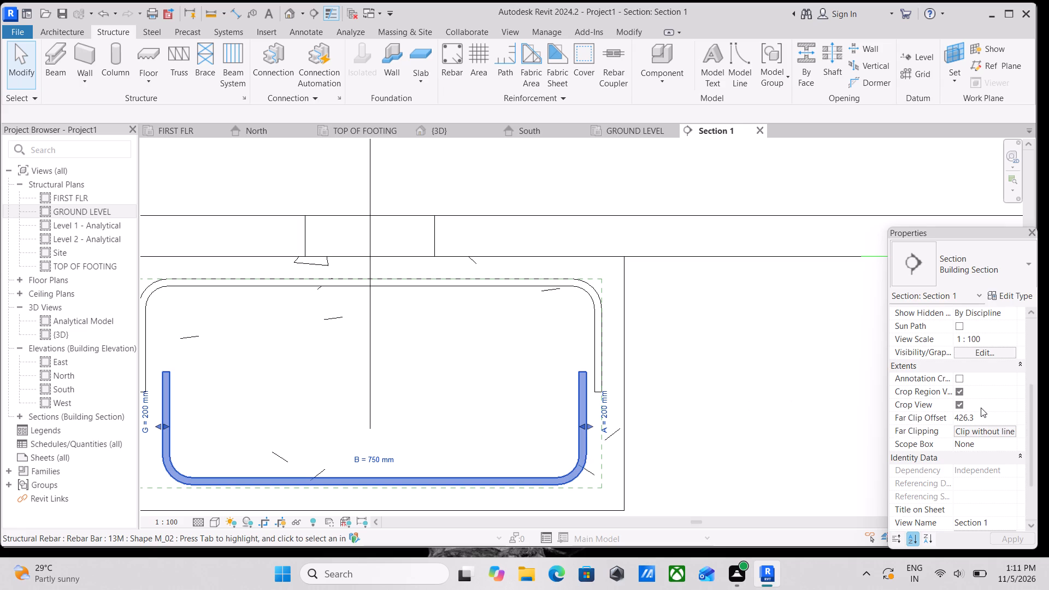
{"action": "scroll", "coordinate": [981, 409], "scroll_direction": "down", "scroll_amount": 1}
{"action": "scroll", "coordinate": [982, 420], "scroll_direction": "up", "scroll_amount": 3}
{"action": "scroll", "coordinate": [982, 420], "scroll_direction": "down", "scroll_amount": 2}
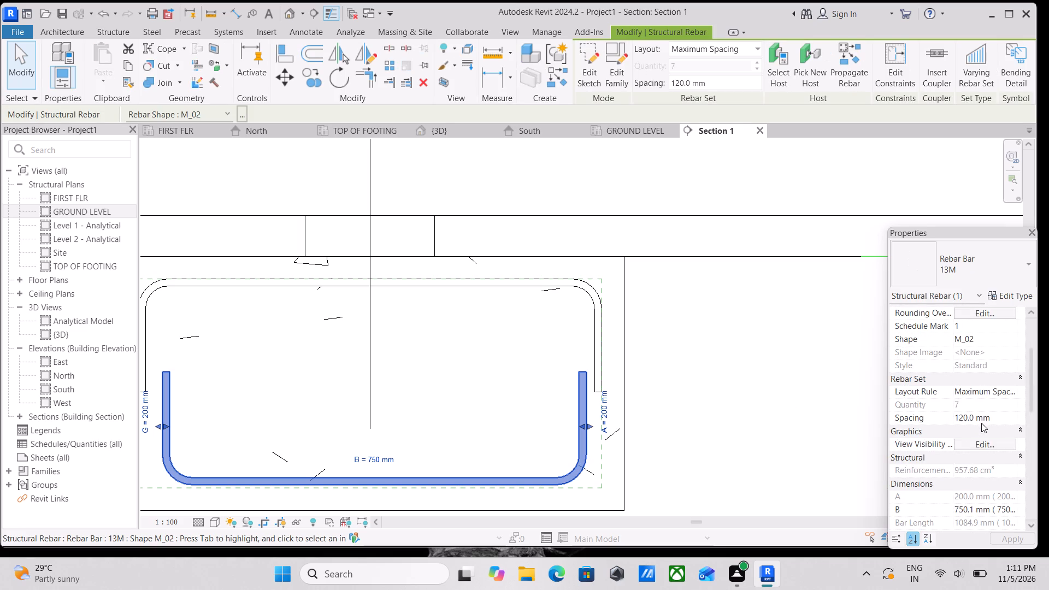
{"action": "left_click", "coordinate": [985, 442]}
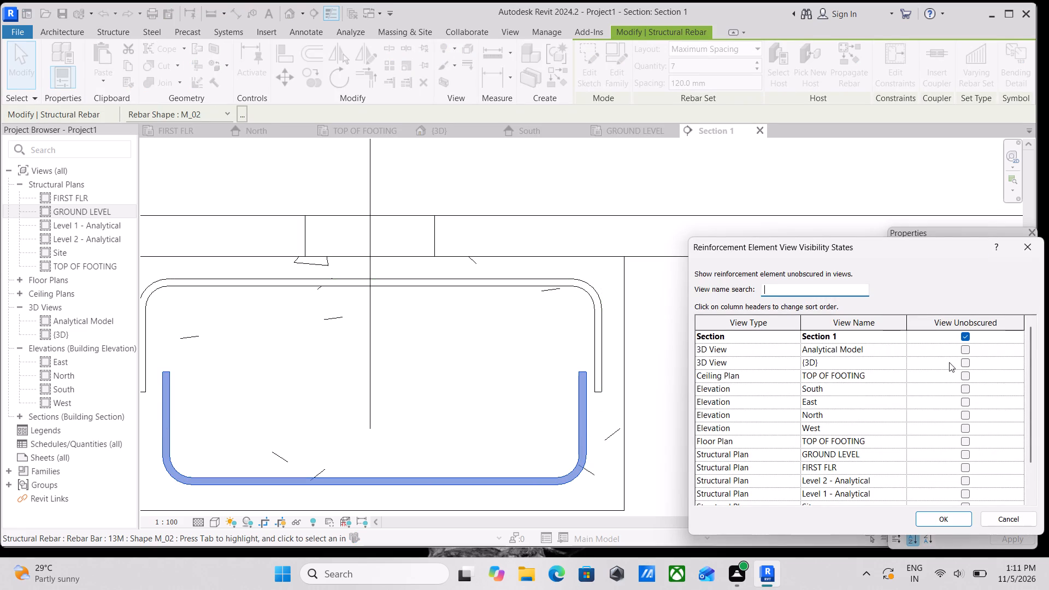
{"action": "left_click", "coordinate": [962, 362]}
{"action": "left_click", "coordinate": [943, 520]}
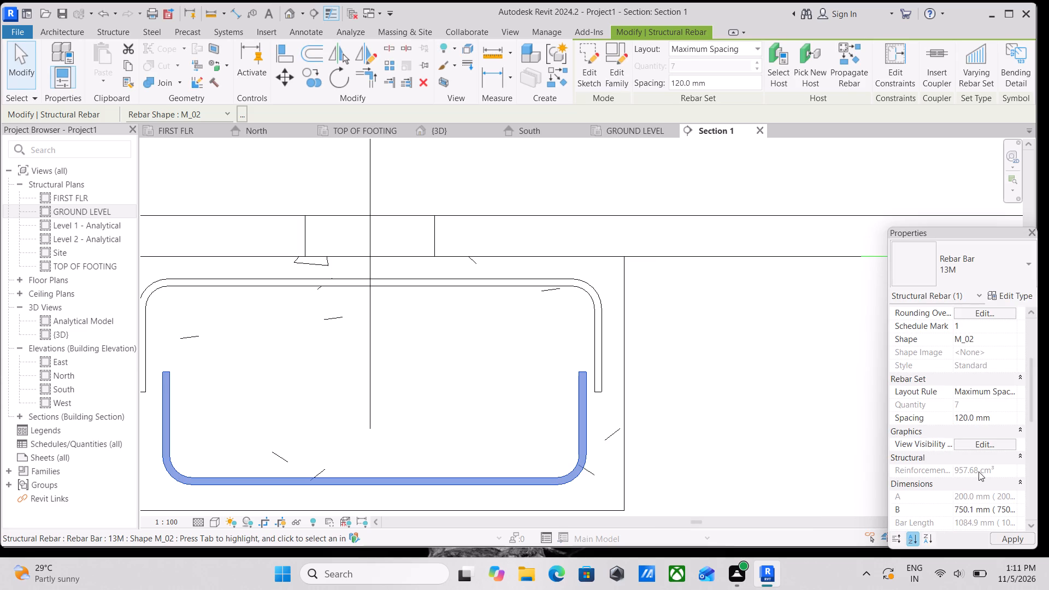
Make the top bar set unobscured in the {3D} view through its View Visibility States.
{"action": "left_click", "coordinate": [493, 284]}
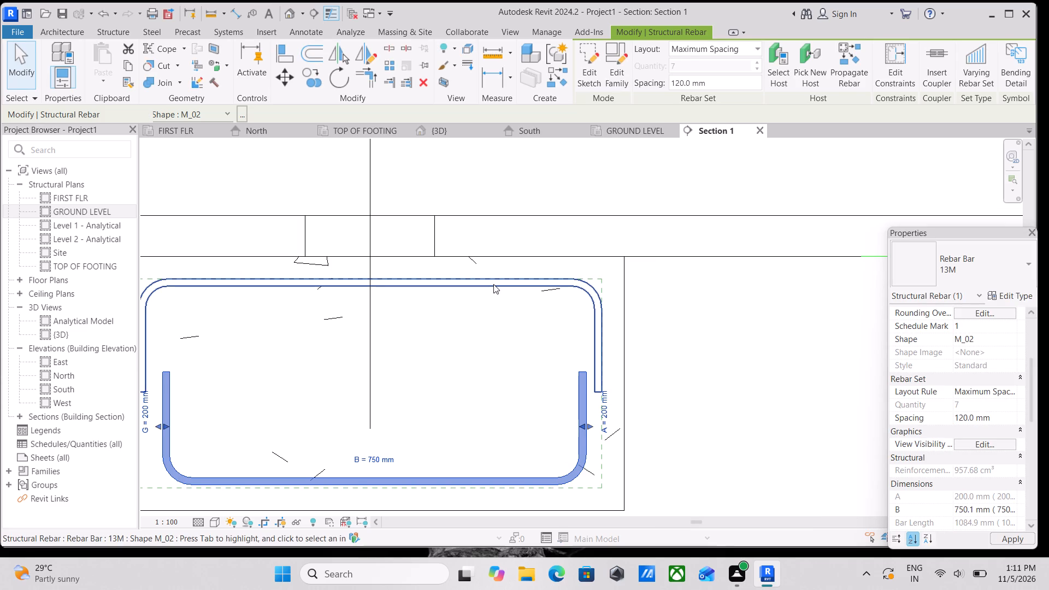
{"action": "scroll", "coordinate": [970, 421], "scroll_direction": "down", "scroll_amount": 1}
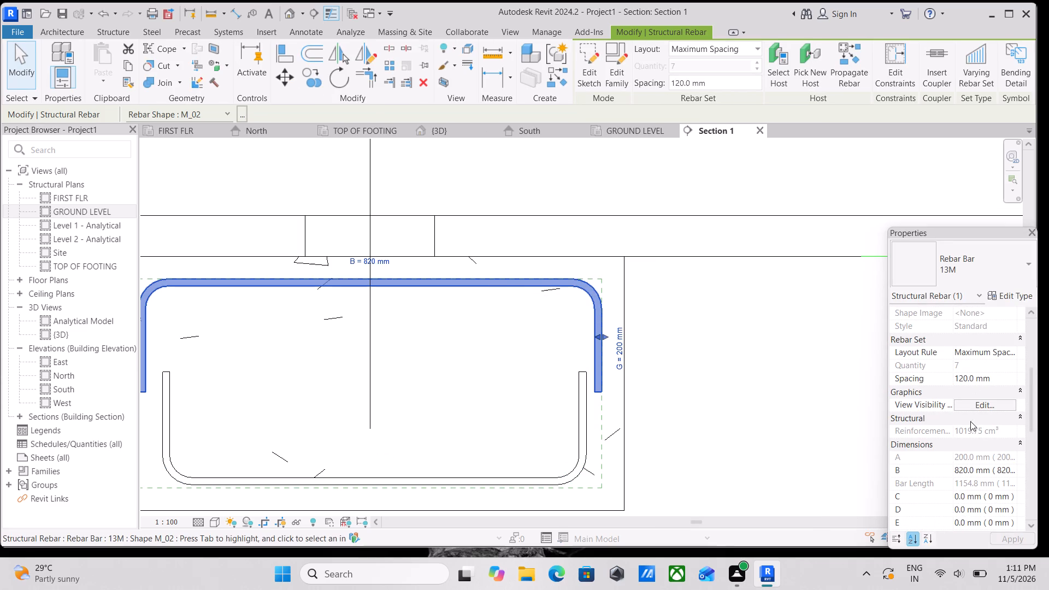
{"action": "left_click", "coordinate": [983, 402]}
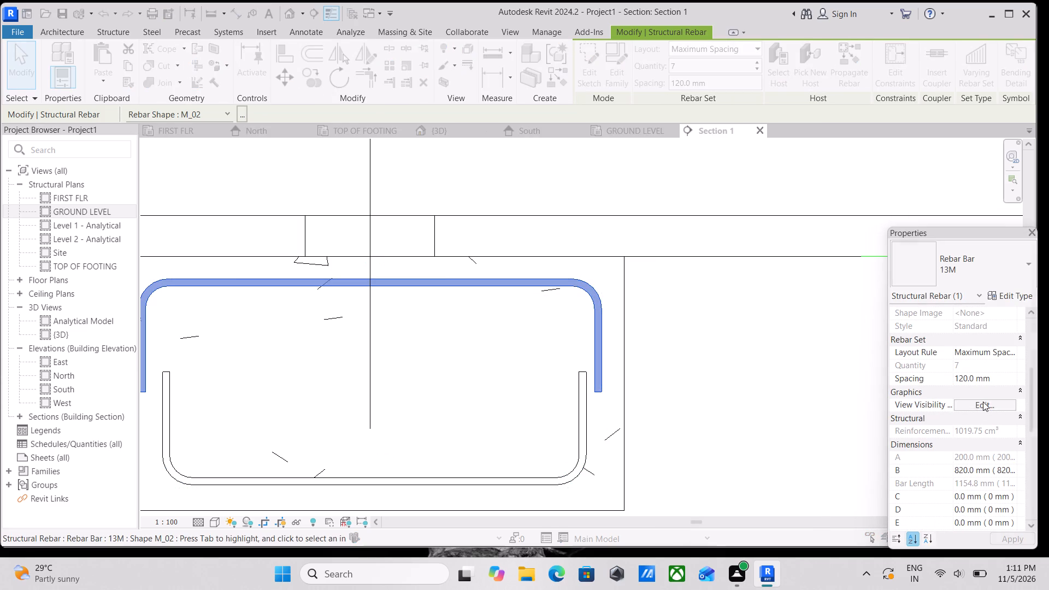
{"action": "left_click", "coordinate": [964, 362]}
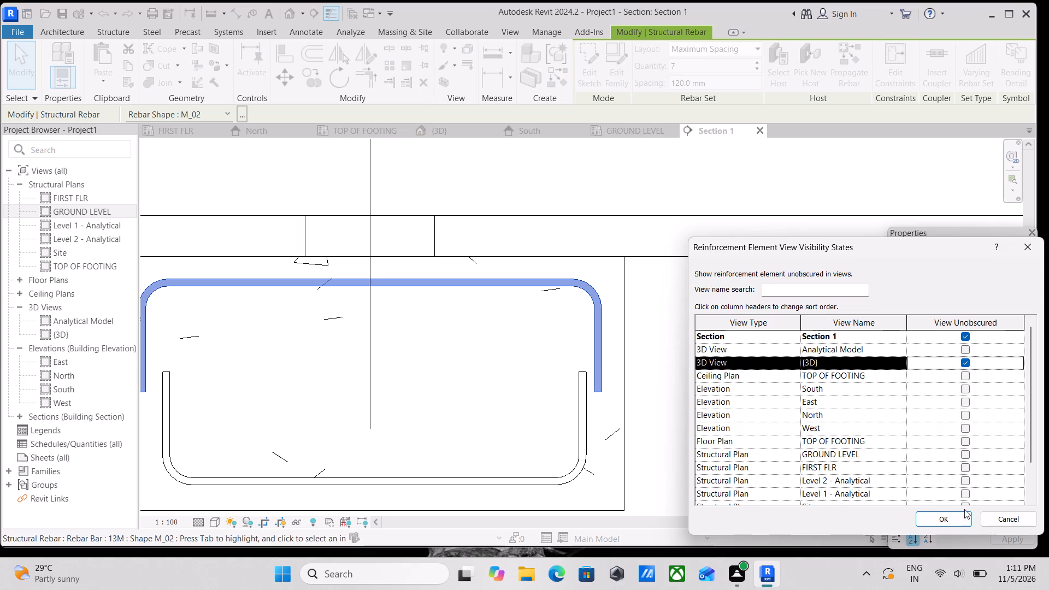
{"action": "left_click", "coordinate": [958, 516]}
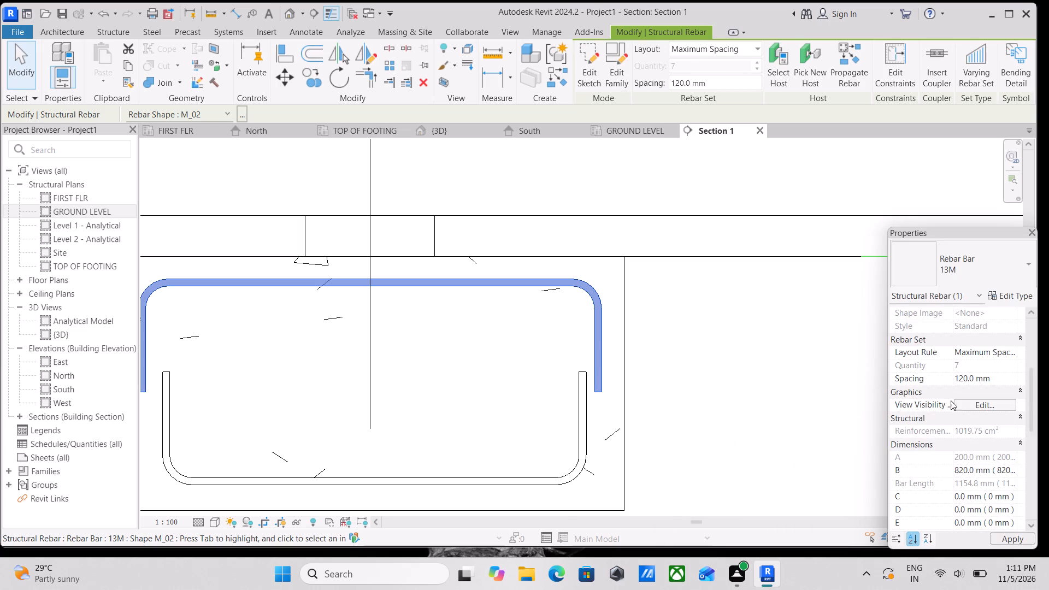
{"action": "scroll", "coordinate": [620, 347], "scroll_direction": "down", "scroll_amount": 1}
{"action": "middle_click_drag", "start_coordinate": [620, 349], "coordinate": [692, 435]}
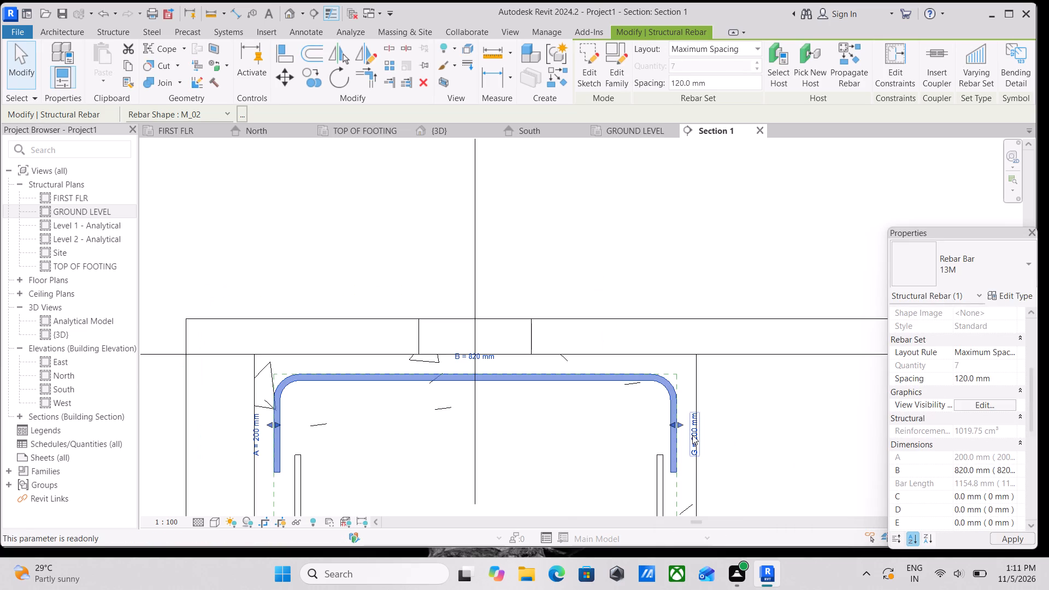
{"action": "middle_click_drag", "start_coordinate": [485, 410], "coordinate": [463, 353]}
{"action": "key", "text": "Escape"}
Stretch both legs of the bottom bar set outward, closer to the legs of the top bar set.
{"action": "scroll", "coordinate": [260, 405], "scroll_direction": "up", "scroll_amount": 2}
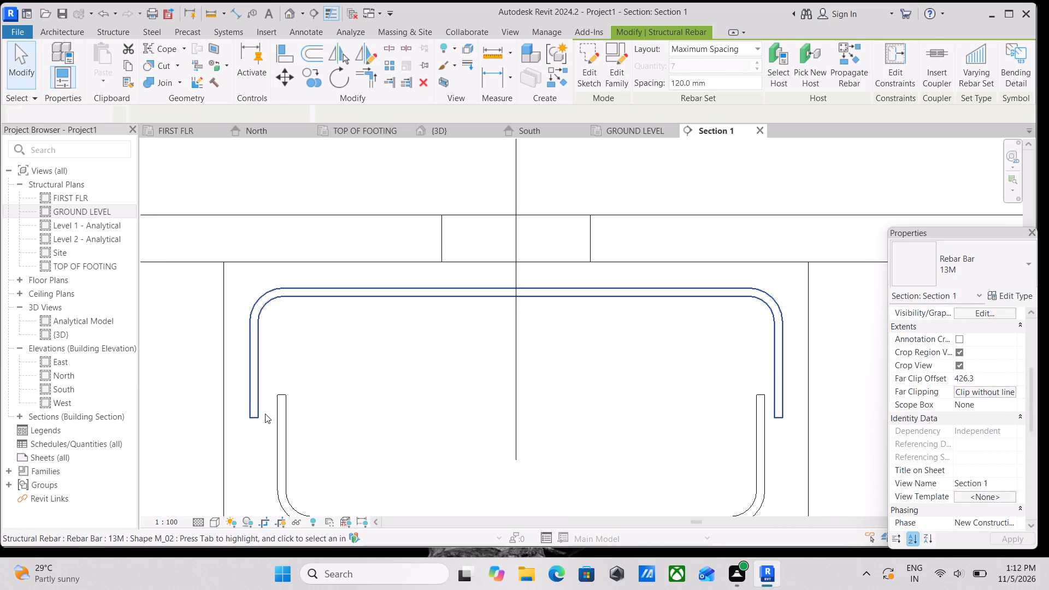
{"action": "left_click", "coordinate": [274, 410]}
{"action": "scroll", "coordinate": [272, 414], "scroll_direction": "up", "scroll_amount": 1}
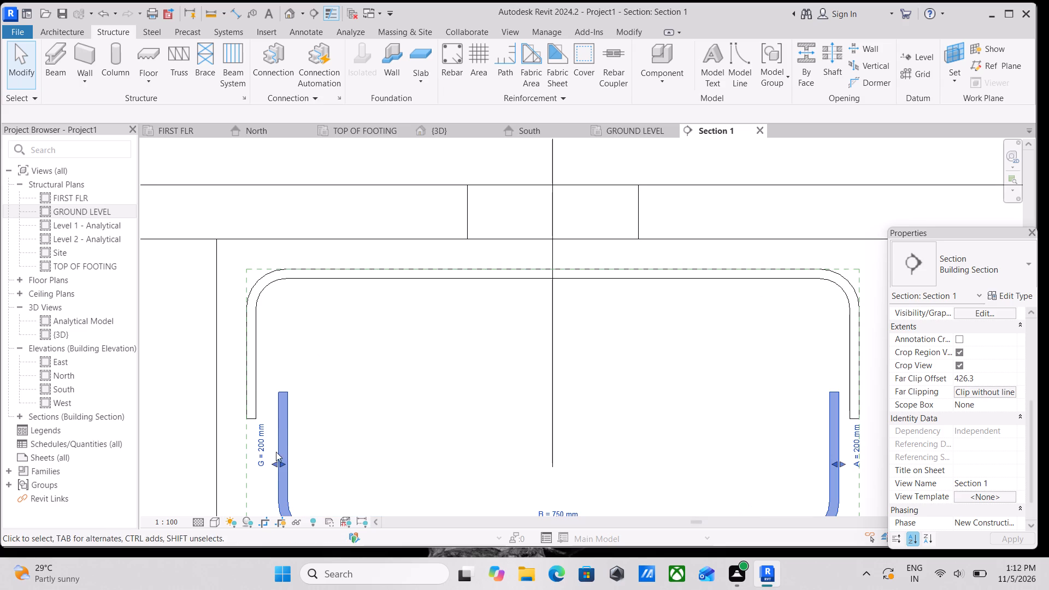
{"action": "left_click_drag", "start_coordinate": [276, 464], "coordinate": [261, 464]}
{"action": "scroll", "coordinate": [399, 430], "scroll_direction": "down", "scroll_amount": 1}
{"action": "middle_click_drag", "start_coordinate": [398, 430], "coordinate": [219, 395]}
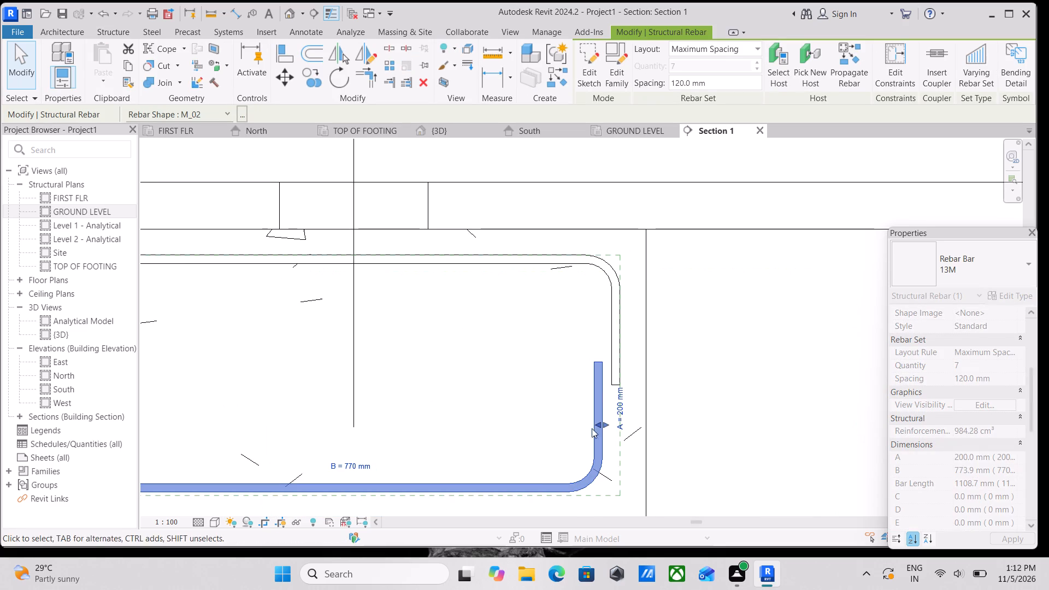
{"action": "left_click_drag", "start_coordinate": [602, 423], "coordinate": [609, 422]}
{"action": "key", "text": "Escape"}
Start placing 13M rebar of shape M_02 in the footing section, trying the Parallel to Cover orientation.
{"action": "scroll", "coordinate": [609, 421], "scroll_direction": "down", "scroll_amount": 2}
{"action": "scroll", "coordinate": [548, 403], "scroll_direction": "down", "scroll_amount": 1}
{"action": "middle_click", "coordinate": [545, 403]}
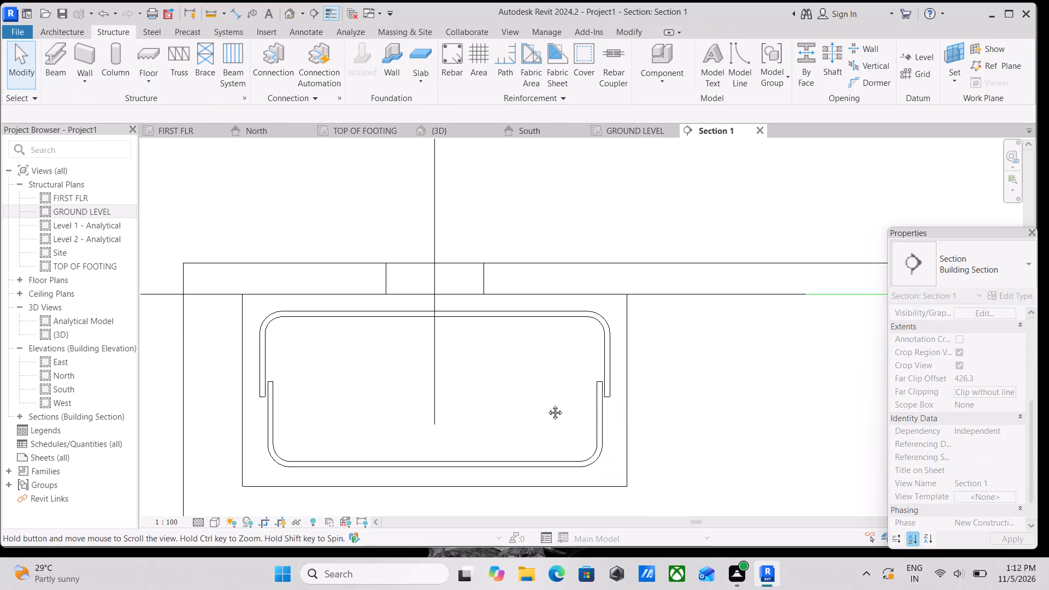
{"action": "left_click", "coordinate": [448, 70]}
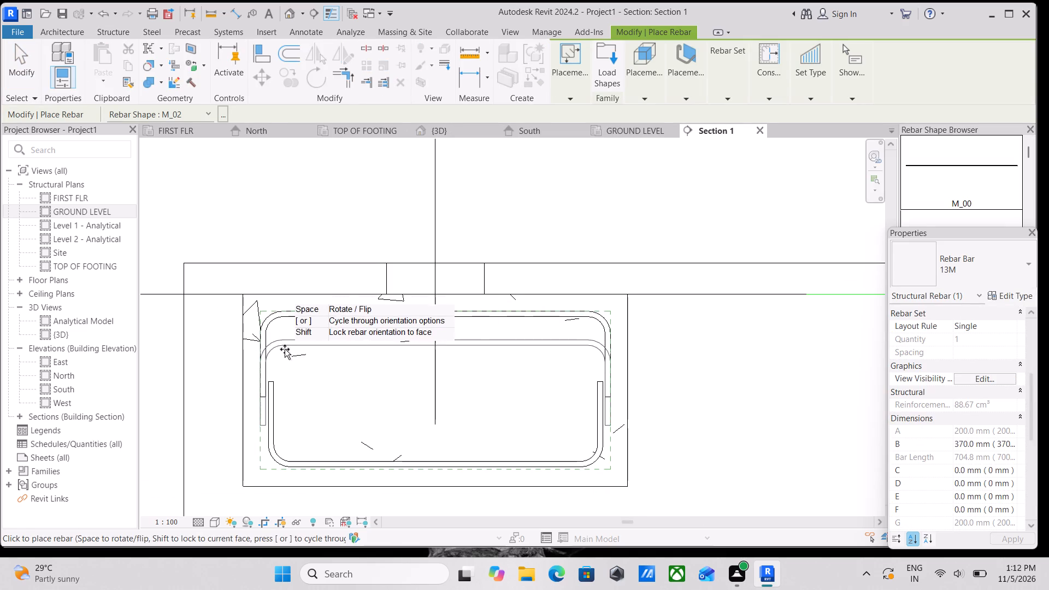
{"action": "left_click", "coordinate": [680, 96]}
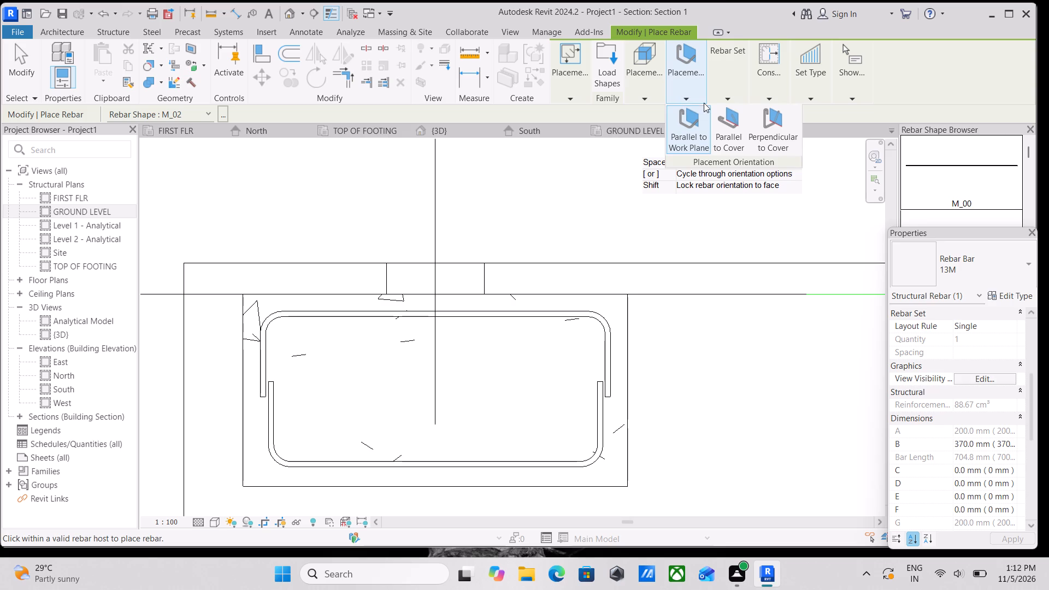
{"action": "left_click", "coordinate": [742, 128]}
{"action": "scroll", "coordinate": [333, 402], "scroll_direction": "up", "scroll_amount": 2}
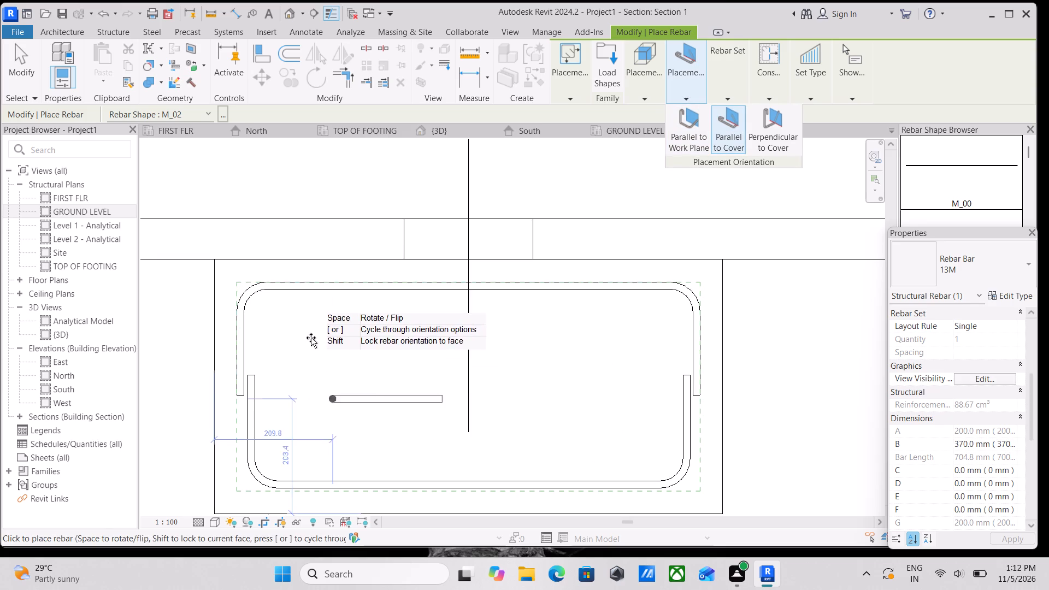
{"action": "scroll", "coordinate": [311, 300], "scroll_direction": "up", "scroll_amount": 5}
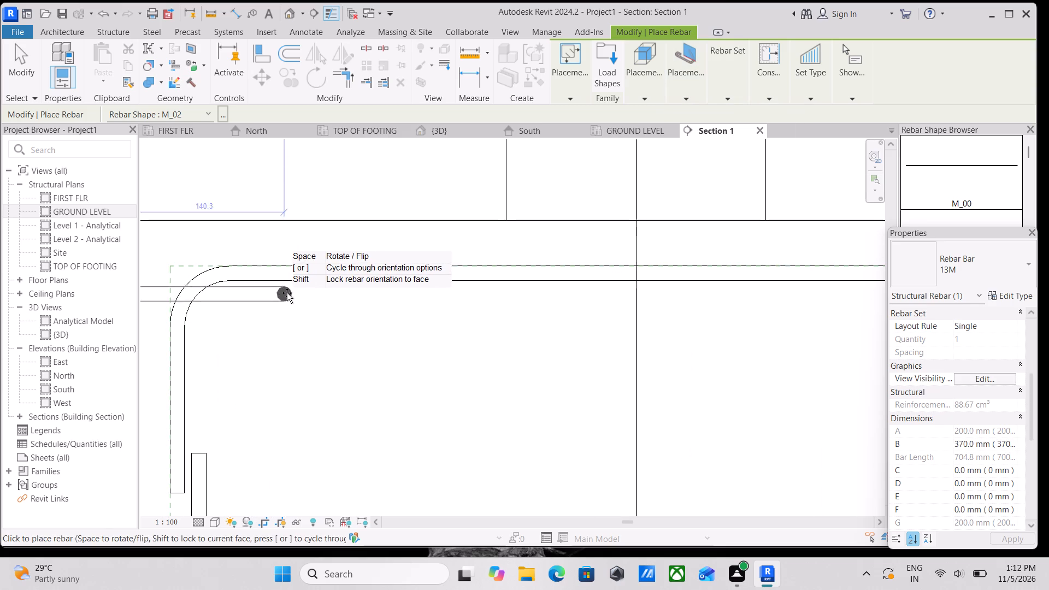
{"action": "scroll", "coordinate": [304, 304], "scroll_direction": "down", "scroll_amount": 4}
{"action": "scroll", "coordinate": [361, 412], "scroll_direction": "down", "scroll_amount": 2}
{"action": "middle_click_drag", "start_coordinate": [367, 386], "coordinate": [393, 243]}
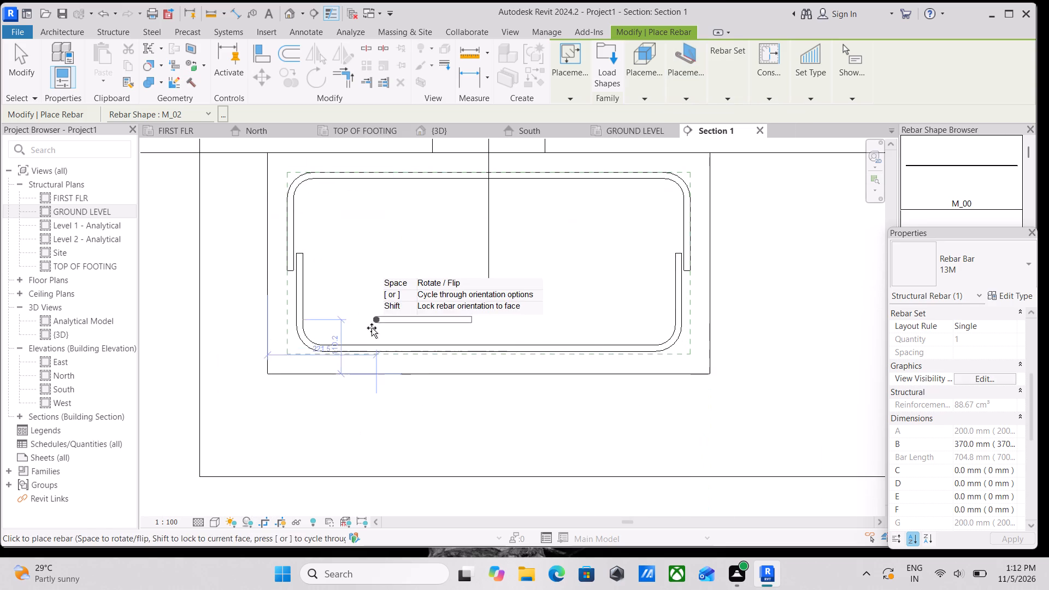
{"action": "scroll", "coordinate": [351, 343], "scroll_direction": "up", "scroll_amount": 3}
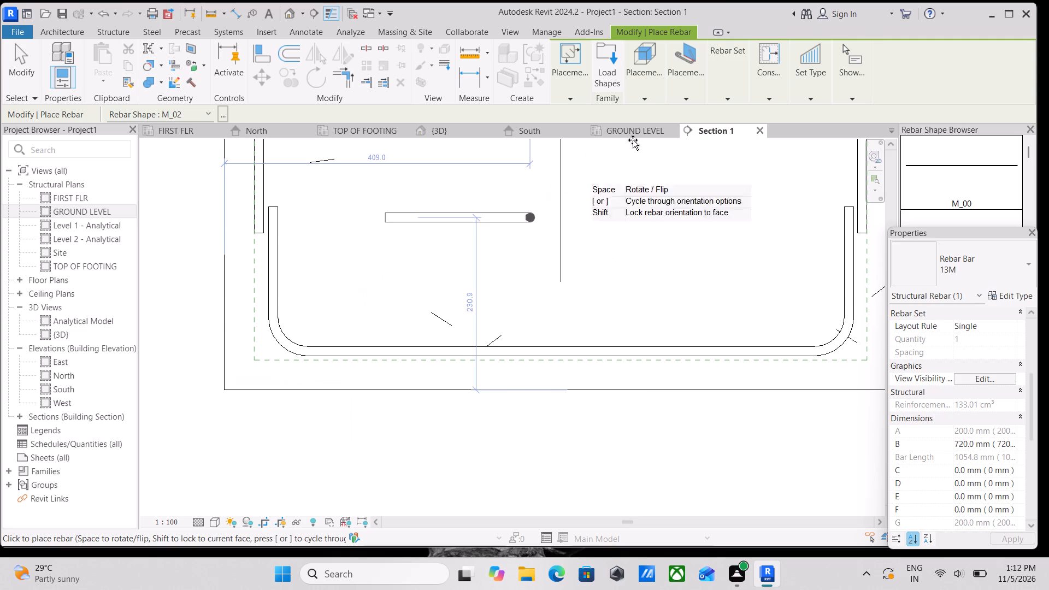
Place two single M_02 bars Perpendicular to Cover, inside the left corners of the bottom and top bar sets.
{"action": "left_click", "coordinate": [689, 97]}
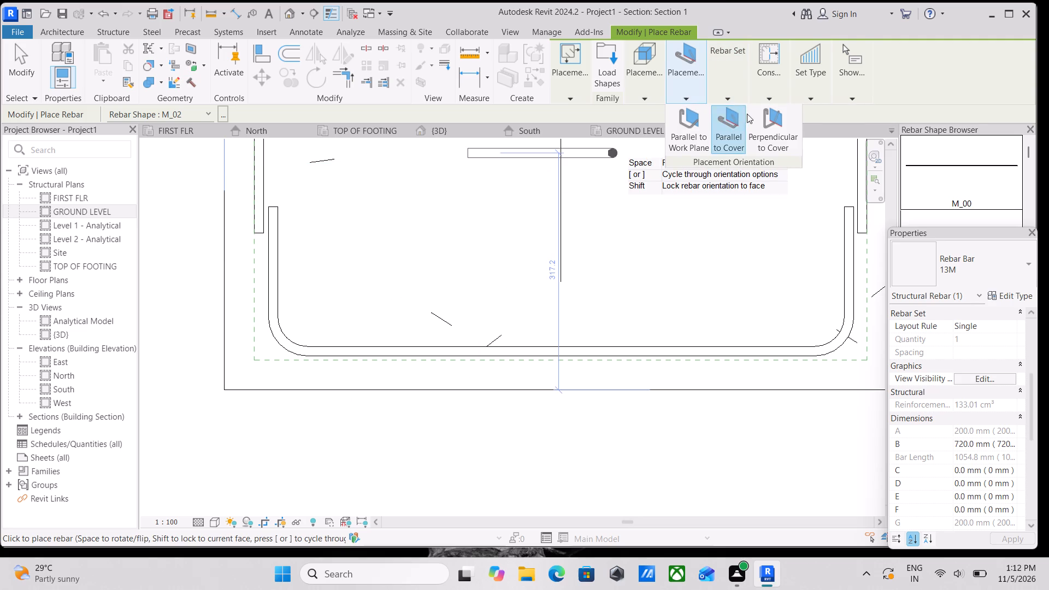
{"action": "left_click", "coordinate": [754, 117]}
{"action": "middle_click_drag", "start_coordinate": [364, 315], "coordinate": [380, 404]}
{"action": "scroll", "coordinate": [380, 405], "scroll_direction": "up", "scroll_amount": 1}
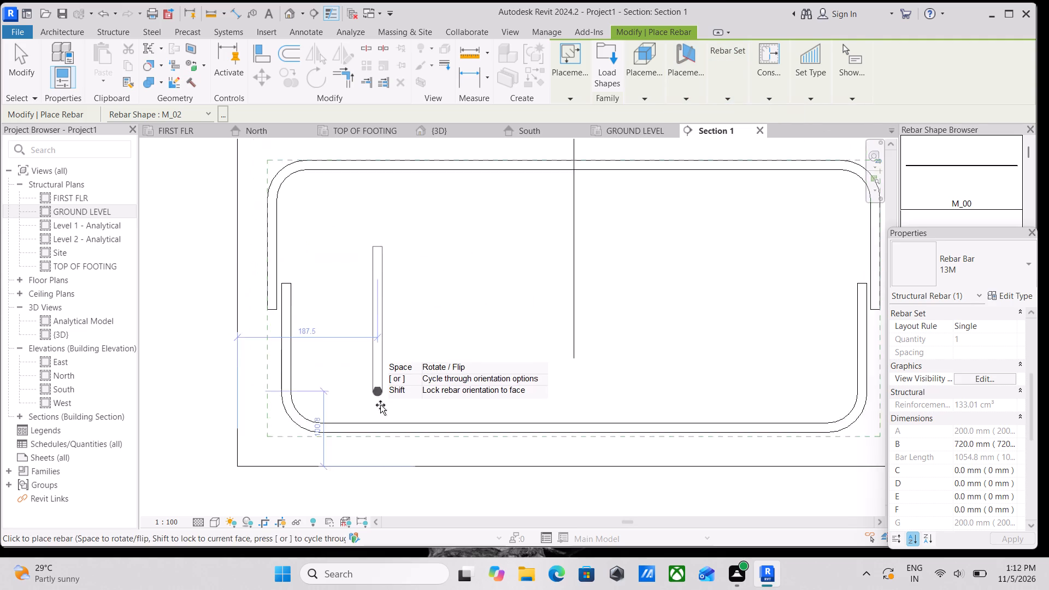
{"action": "scroll", "coordinate": [365, 406], "scroll_direction": "down", "scroll_amount": 1}
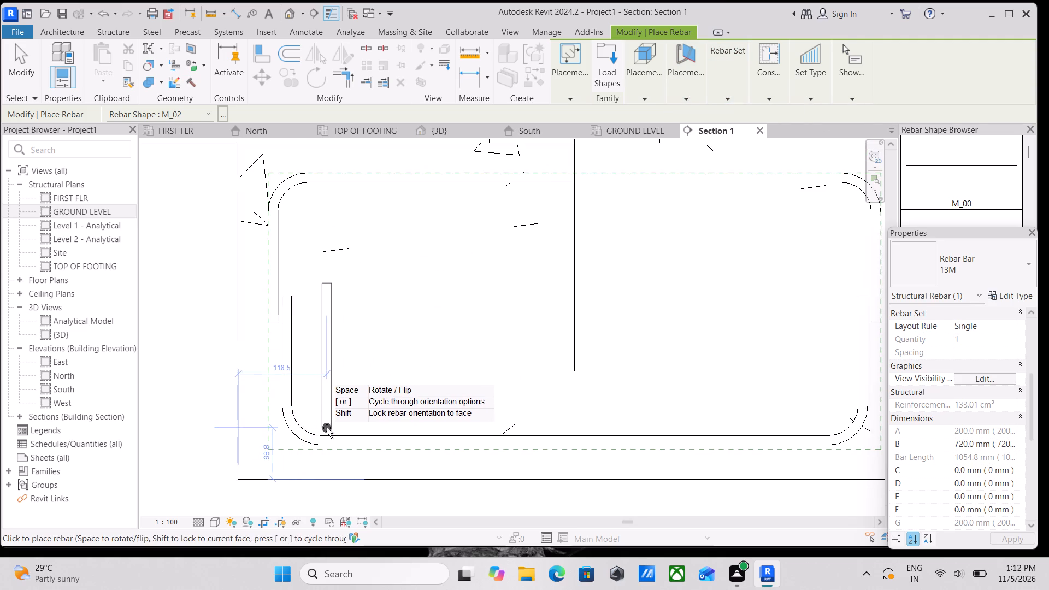
{"action": "left_click", "coordinate": [327, 428]}
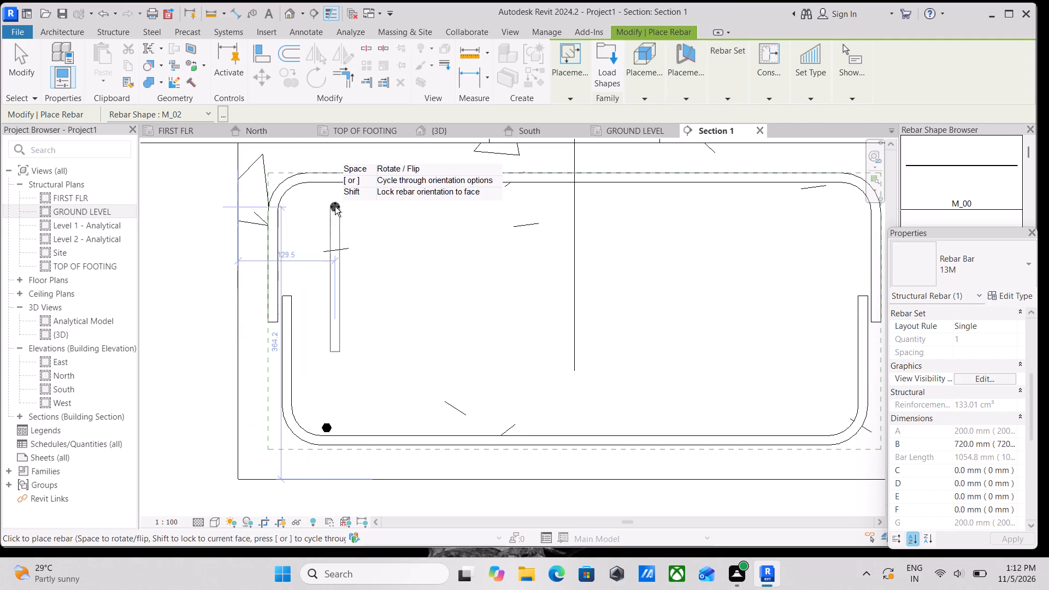
{"action": "middle_click_drag", "start_coordinate": [336, 205], "coordinate": [351, 287]}
{"action": "left_click", "coordinate": [362, 272]}
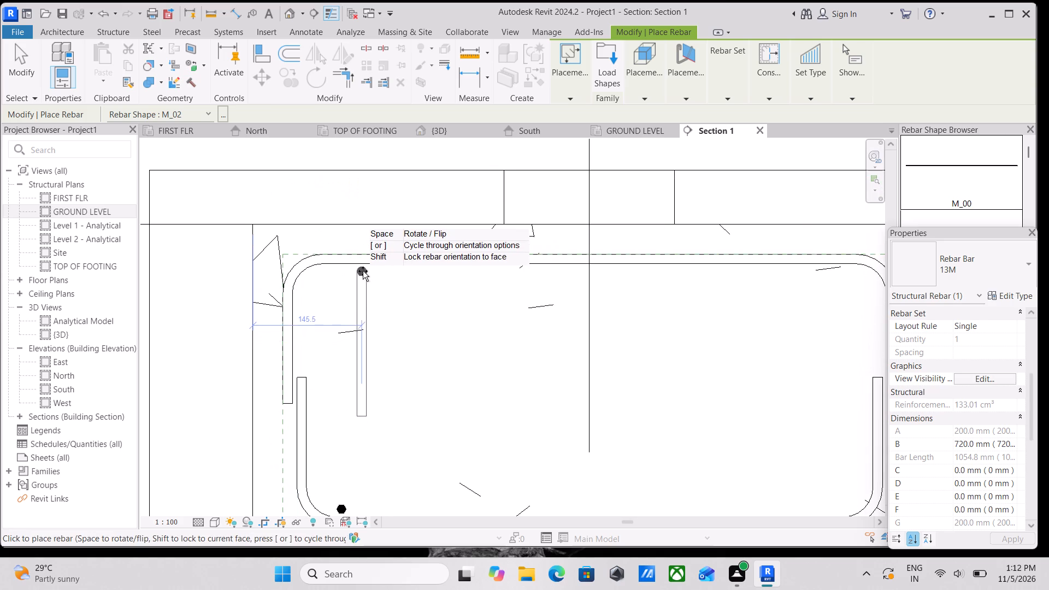
{"action": "key", "text": "Escape"}
Nudge the upper perpendicular bar left to about 120 mm from the footing's side, roughly above the lower one.
{"action": "scroll", "coordinate": [410, 334], "scroll_direction": "down", "scroll_amount": 1}
{"action": "middle_click_drag", "start_coordinate": [410, 334], "coordinate": [416, 309]}
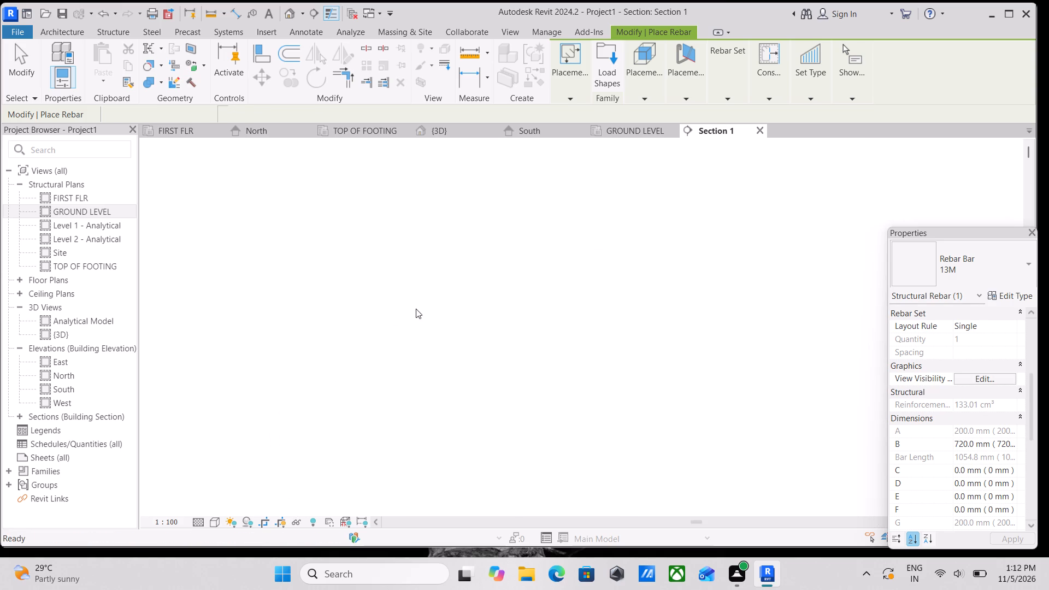
{"action": "middle_click_drag", "start_coordinate": [416, 309], "coordinate": [420, 275]}
{"action": "left_click", "coordinate": [368, 282]}
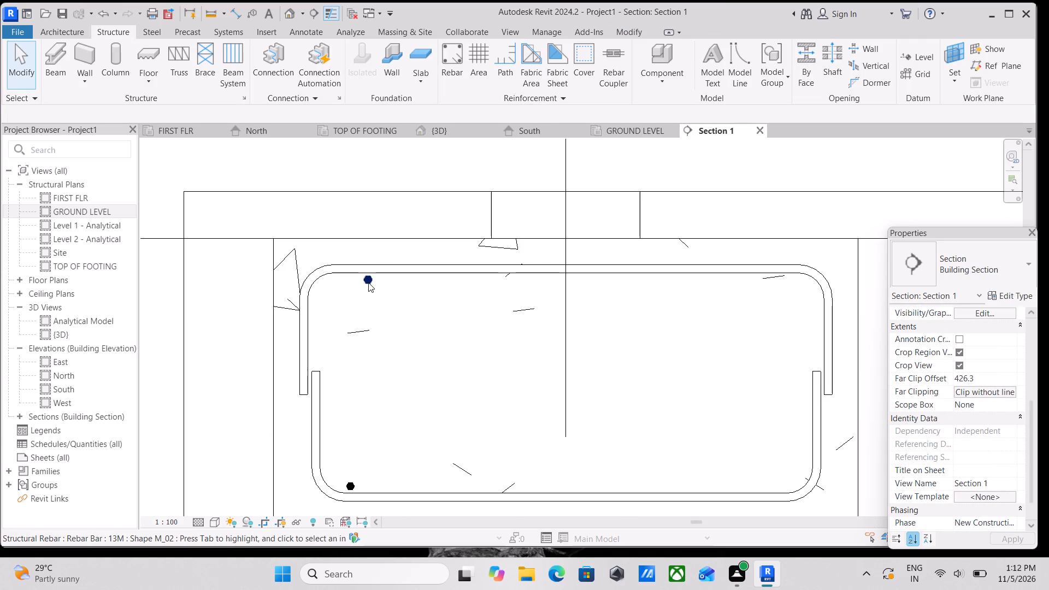
{"action": "key", "text": "Left"}
{"action": "key", "text": "Left"}
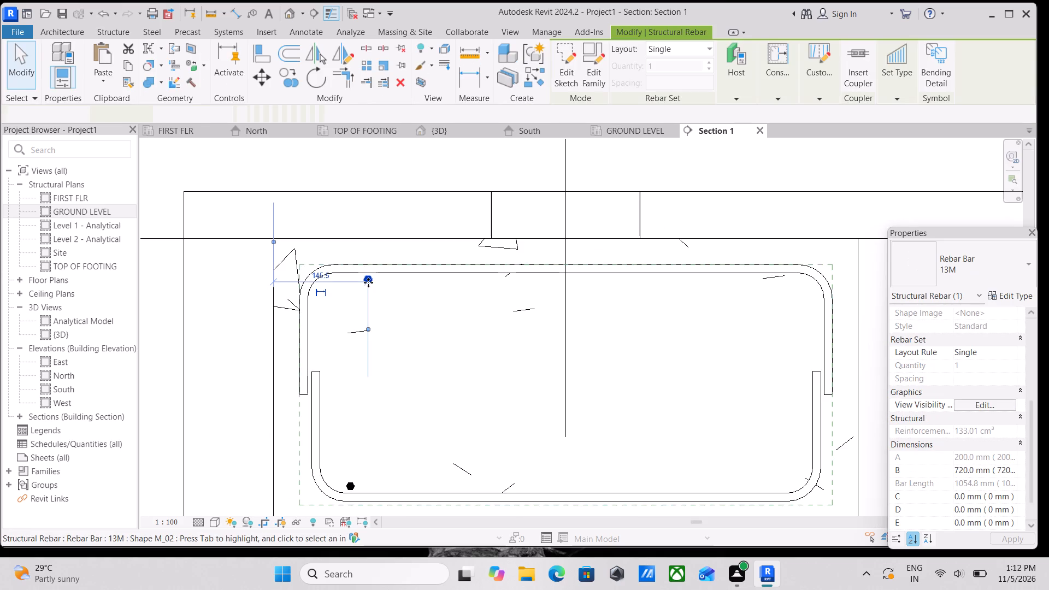
{"action": "key", "text": "Left"}
{"action": "key", "text": "Left"}
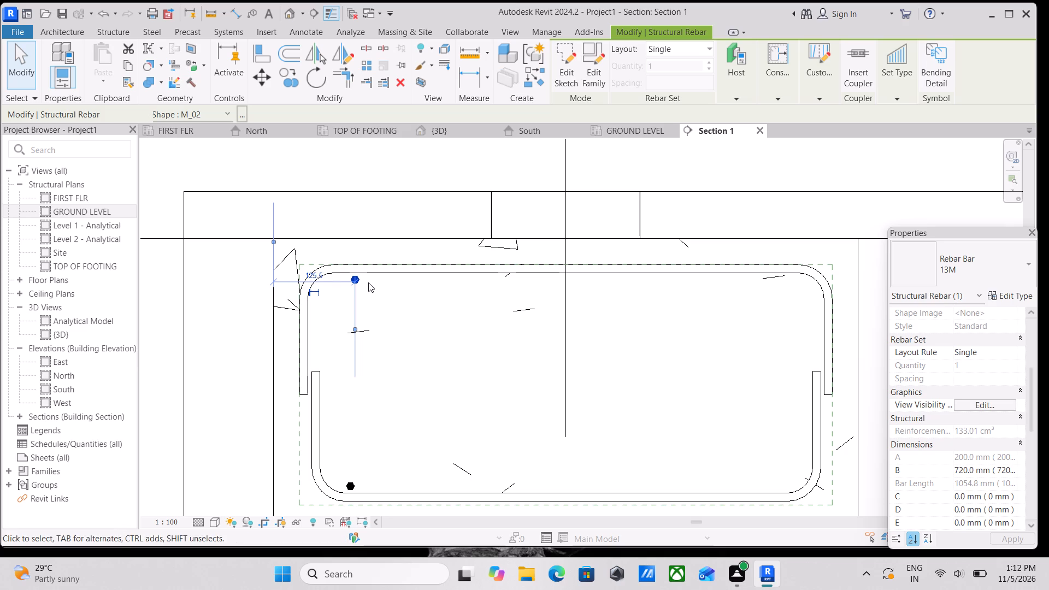
{"action": "key", "text": "Left"}
{"action": "key", "text": "Escape"}
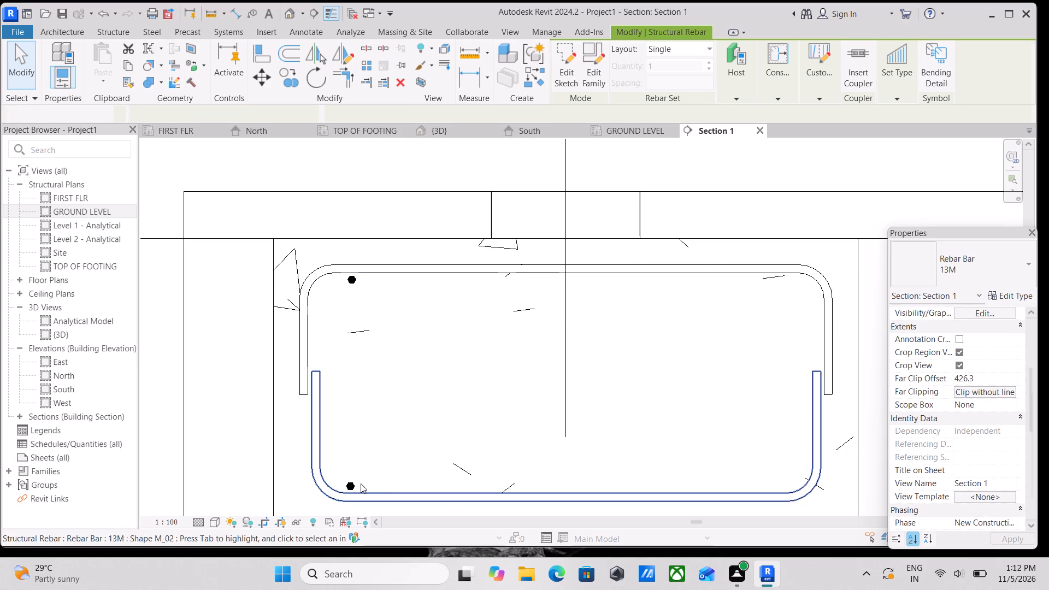
Make the lower perpendicular bar unobscured in the {3D} view through its View Visibility States.
{"action": "left_click", "coordinate": [353, 483]}
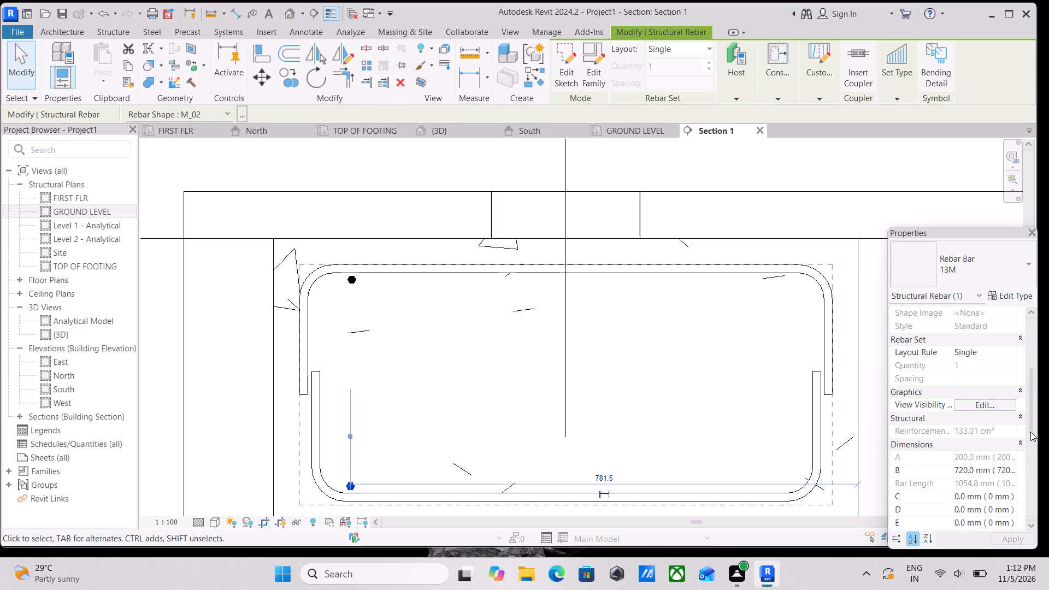
{"action": "left_click", "coordinate": [986, 401]}
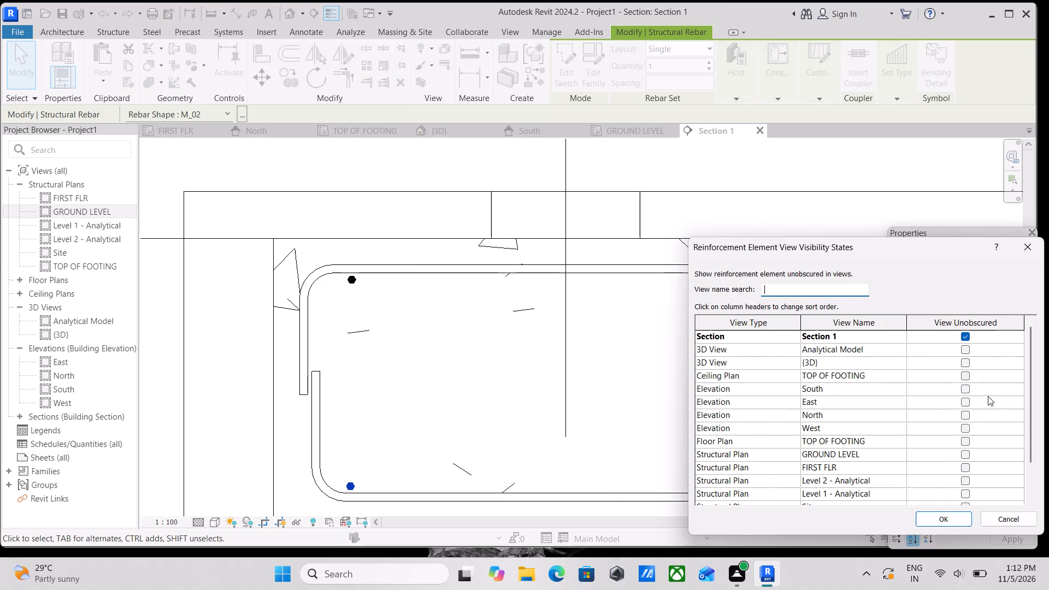
{"action": "left_click", "coordinate": [963, 363]}
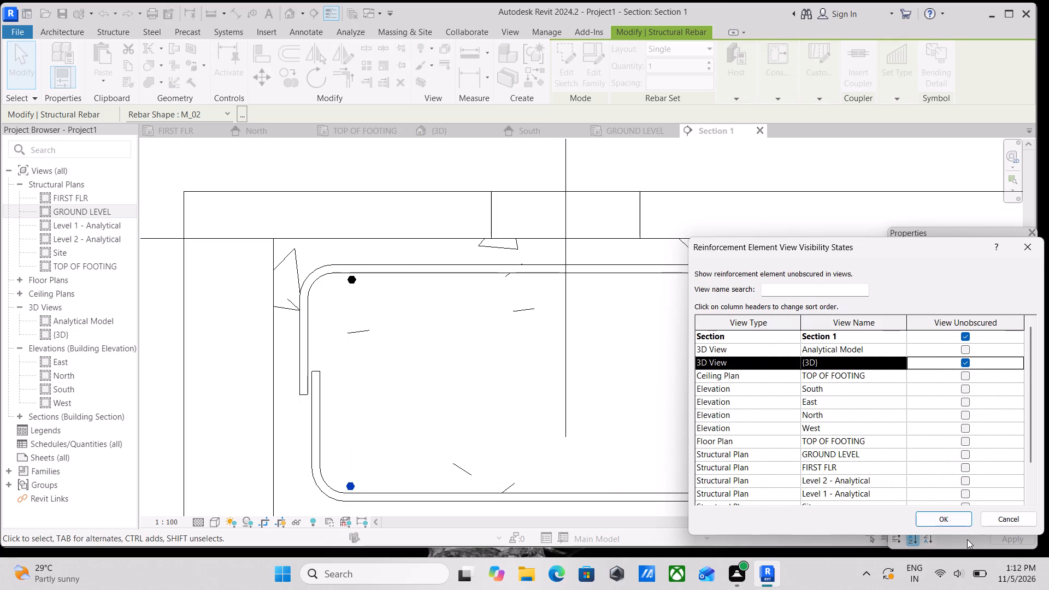
{"action": "left_click", "coordinate": [953, 518]}
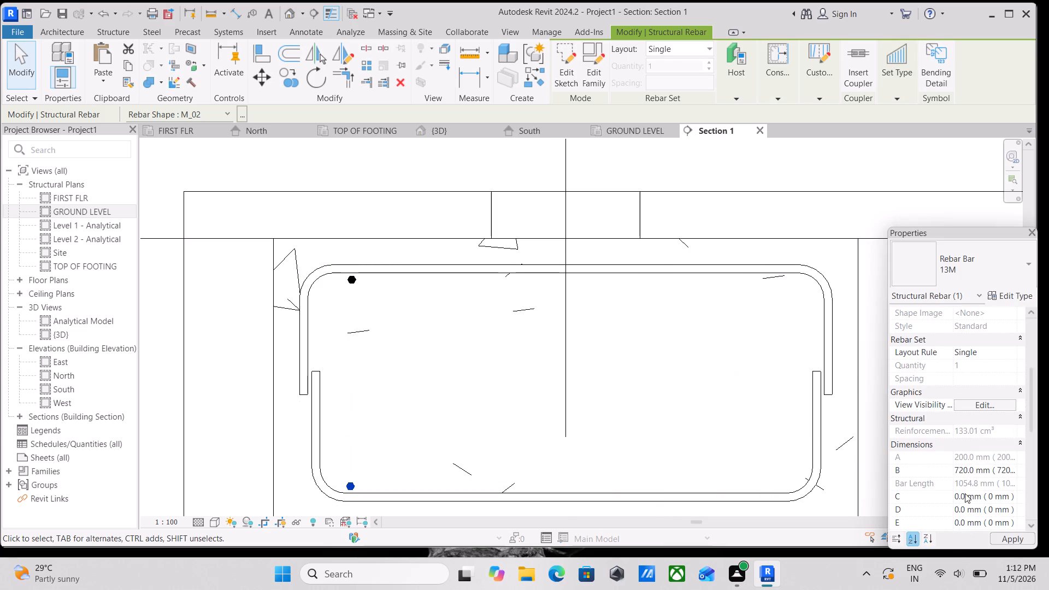
Make the upper perpendicular bar unobscured in the {3D} view through its View Visibility States.
{"action": "left_click", "coordinate": [353, 280]}
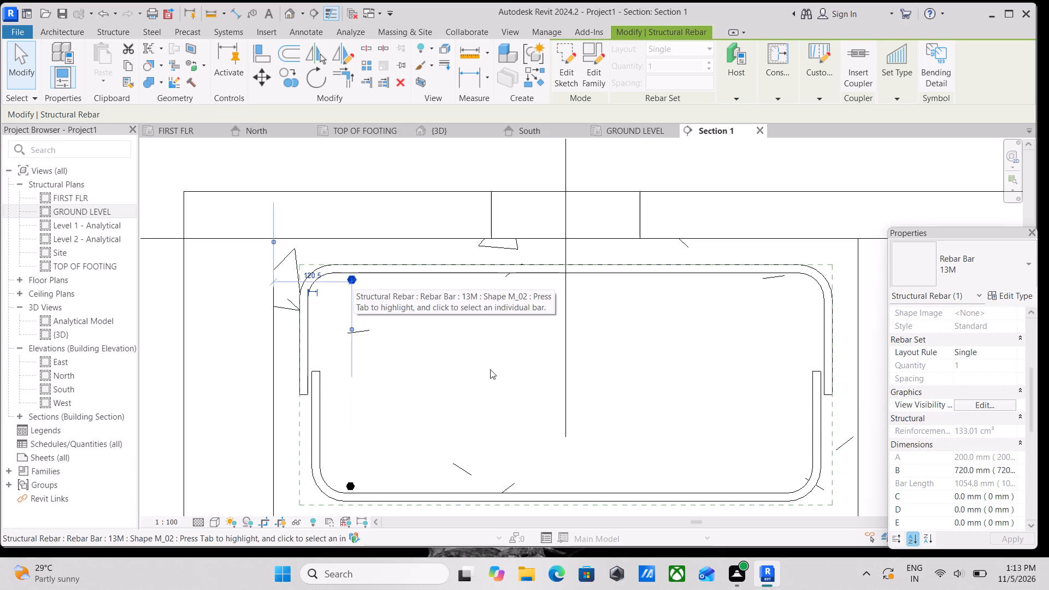
{"action": "left_click", "coordinate": [989, 402]}
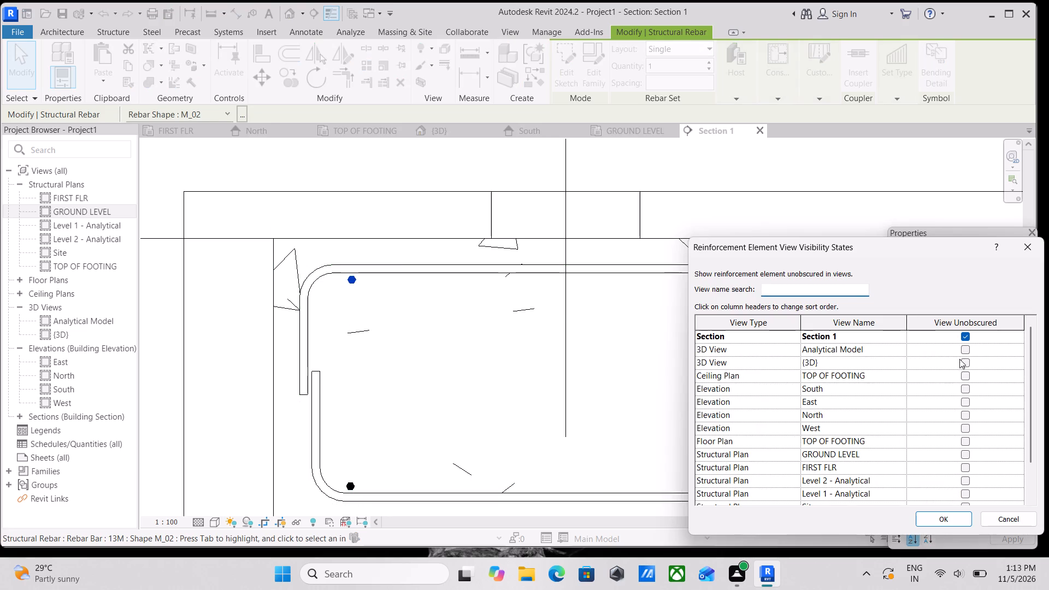
{"action": "left_click", "coordinate": [964, 363]}
{"action": "left_click", "coordinate": [952, 522]}
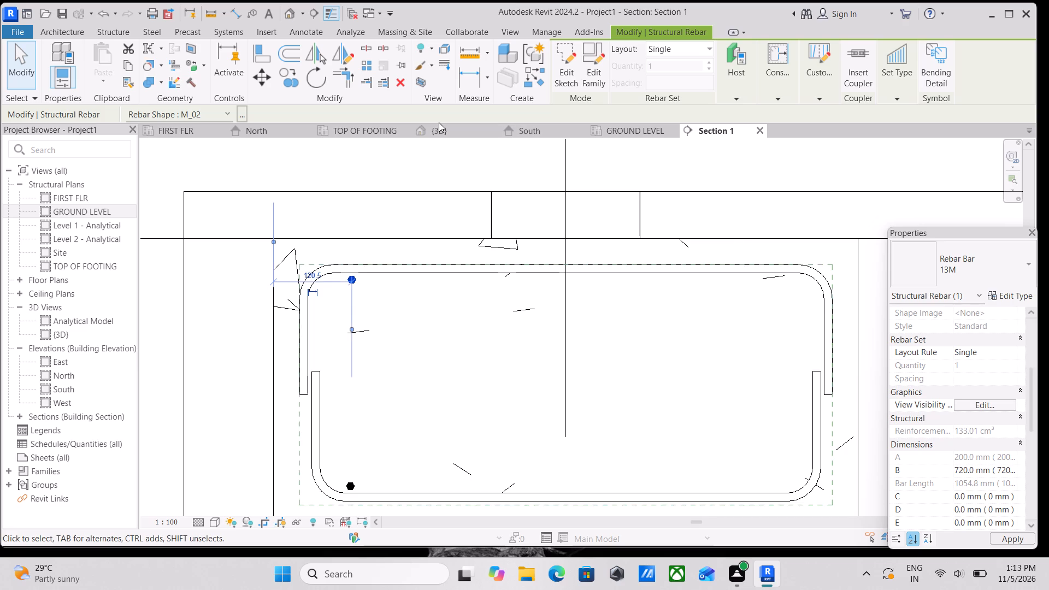
Inspect the reinforced corner footing's bars in the {3D} view from several sides and close up.
{"action": "left_click", "coordinate": [428, 131]}
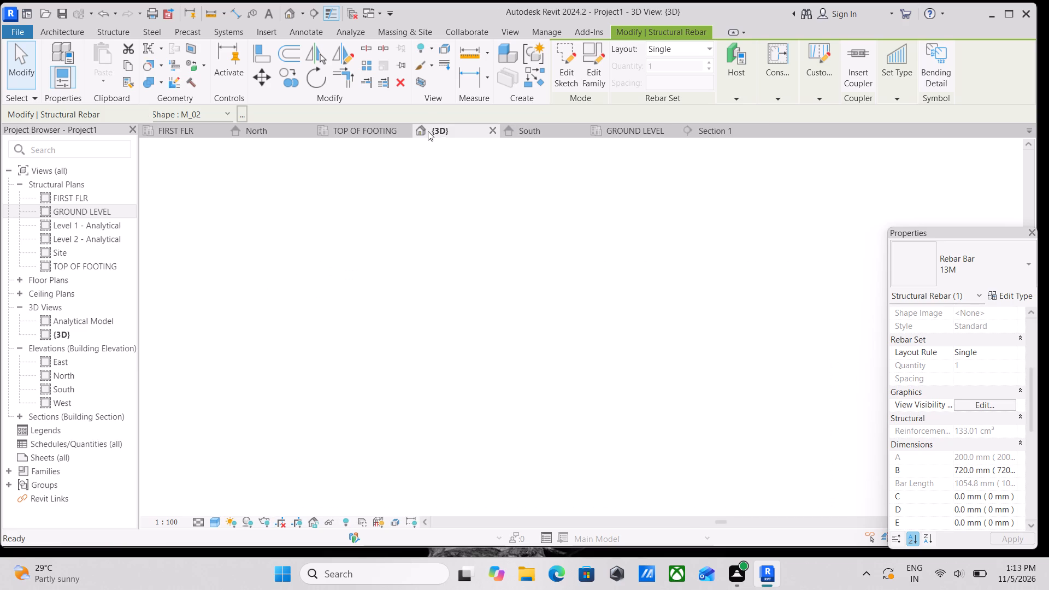
{"action": "scroll", "coordinate": [466, 372], "scroll_direction": "down", "scroll_amount": 2}
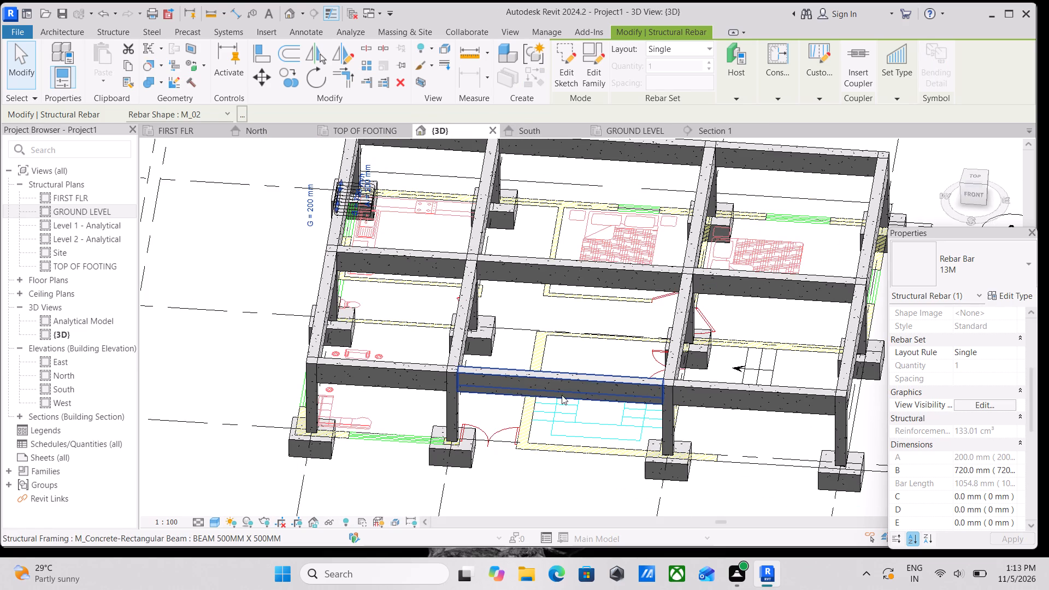
{"action": "scroll", "coordinate": [556, 403], "scroll_direction": "down", "scroll_amount": 1}
{"action": "middle_click_drag", "start_coordinate": [470, 318], "coordinate": [724, 276], "text": "shift"}
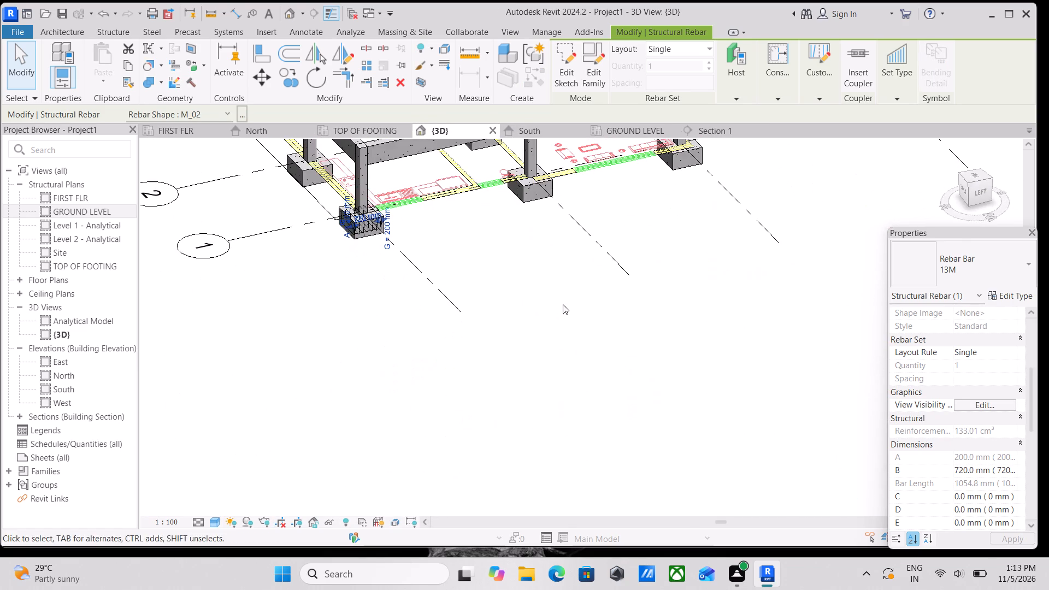
{"action": "middle_click_drag", "start_coordinate": [502, 304], "coordinate": [606, 428]}
{"action": "middle_click_drag", "start_coordinate": [476, 369], "coordinate": [489, 306], "text": "shift"}
{"action": "scroll", "coordinate": [505, 340], "scroll_direction": "up", "scroll_amount": 4}
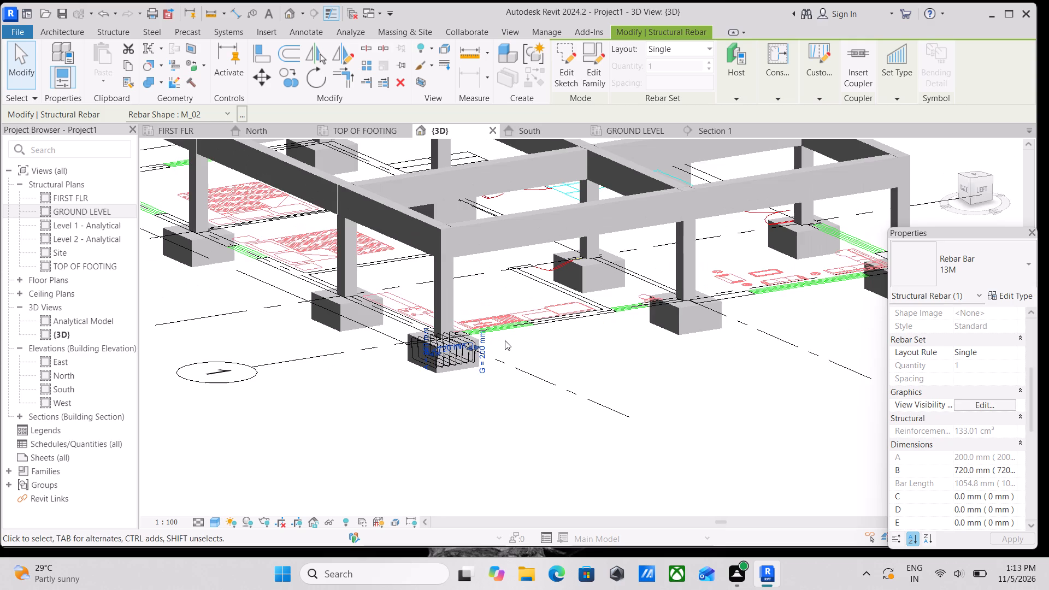
{"action": "scroll", "coordinate": [505, 340], "scroll_direction": "up", "scroll_amount": 2}
{"action": "middle_click_drag", "start_coordinate": [566, 347], "coordinate": [482, 352], "text": "shift"}
{"action": "middle_click_drag", "start_coordinate": [478, 361], "coordinate": [488, 326], "text": "shift"}
{"action": "scroll", "coordinate": [478, 361], "scroll_direction": "up", "scroll_amount": 1, "text": "shift"}
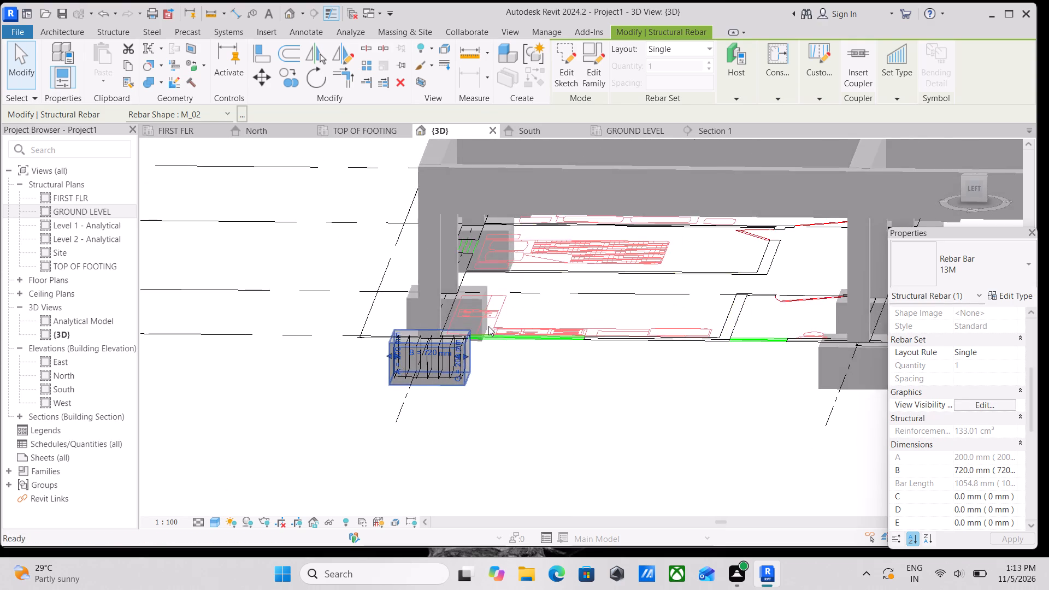
{"action": "scroll", "coordinate": [488, 326], "scroll_direction": "up", "scroll_amount": 4}
{"action": "middle_click_drag", "start_coordinate": [496, 356], "coordinate": [526, 296], "text": "shift"}
{"action": "scroll", "coordinate": [496, 356], "scroll_direction": "up", "scroll_amount": 1, "text": "shift"}
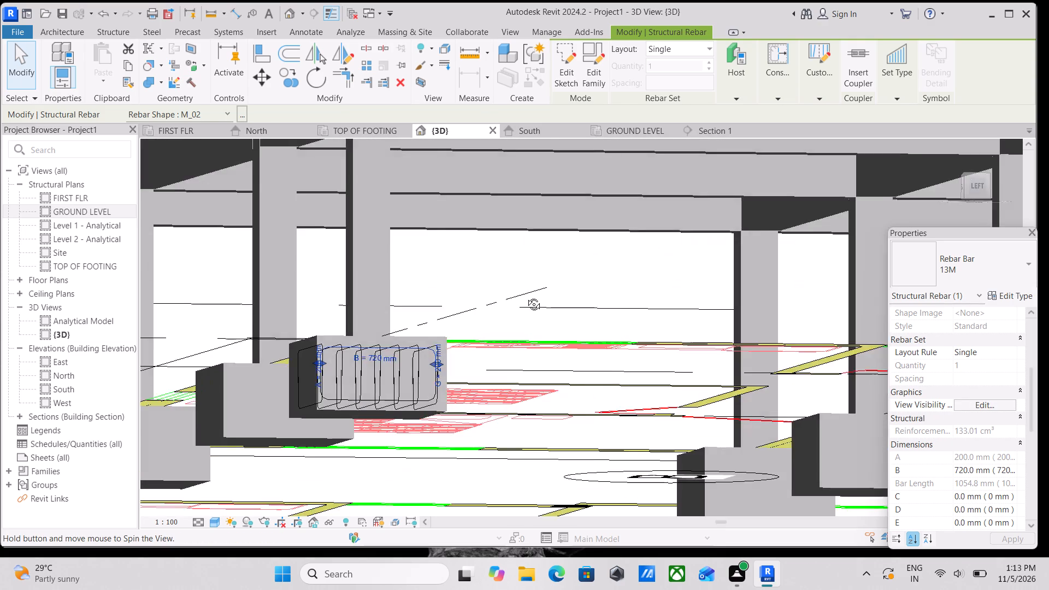
{"action": "middle_click_drag", "start_coordinate": [526, 296], "coordinate": [473, 376], "text": "shift"}
{"action": "scroll", "coordinate": [406, 388], "scroll_direction": "up", "scroll_amount": 5}
{"action": "middle_click_drag", "start_coordinate": [413, 373], "coordinate": [424, 362], "text": "shift"}
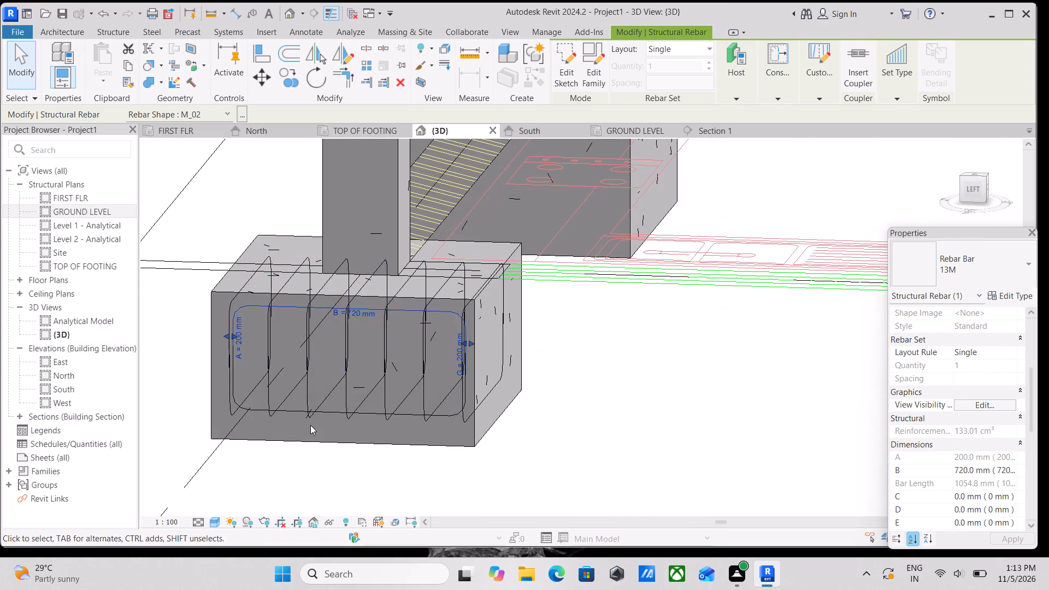
Set the {3D} view's detail level to Fine.
{"action": "left_click", "coordinate": [204, 524]}
{"action": "left_click", "coordinate": [208, 509]}
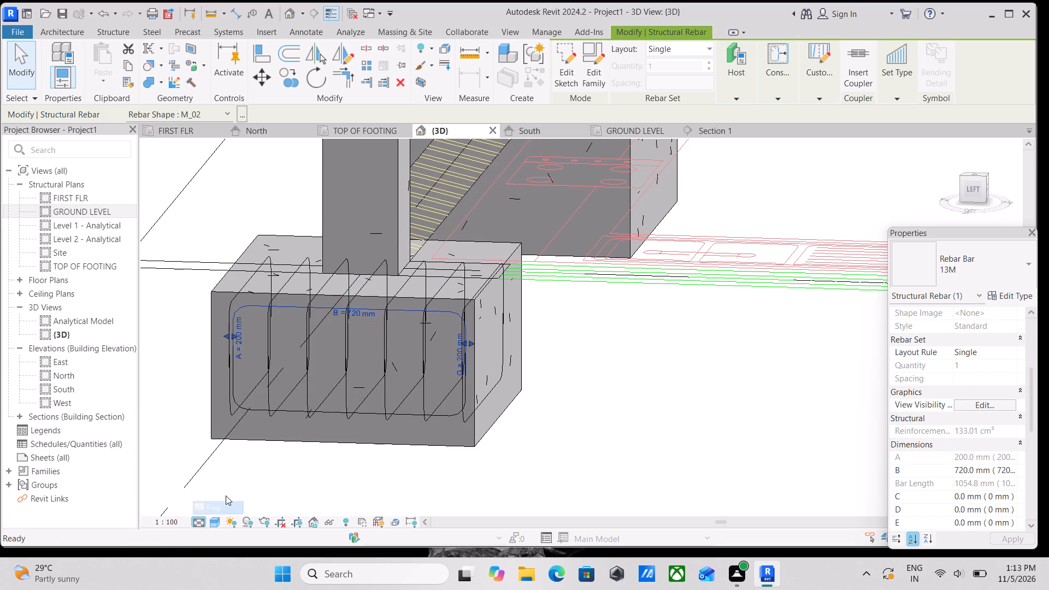
{"action": "scroll", "coordinate": [313, 418], "scroll_direction": "up", "scroll_amount": 1}
{"action": "scroll", "coordinate": [355, 390], "scroll_direction": "down", "scroll_amount": 1}
{"action": "middle_click_drag", "start_coordinate": [355, 390], "coordinate": [307, 413], "text": "shift"}
In Section 1, lay out the upper perpendicular bar as a Maximum Spacing set at 150 mm.
{"action": "left_click", "coordinate": [706, 127]}
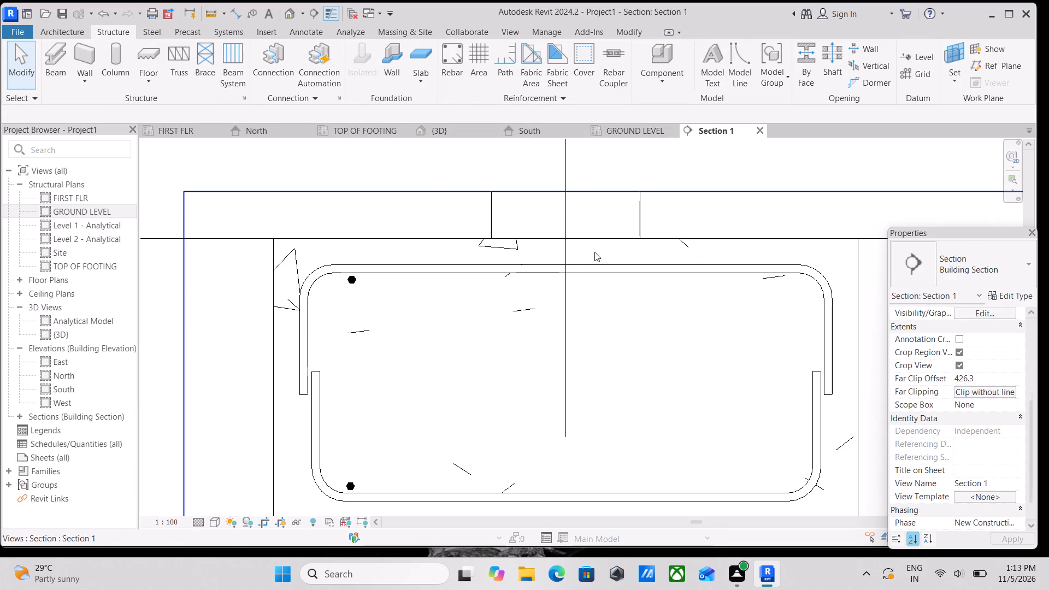
{"action": "left_click", "coordinate": [353, 276]}
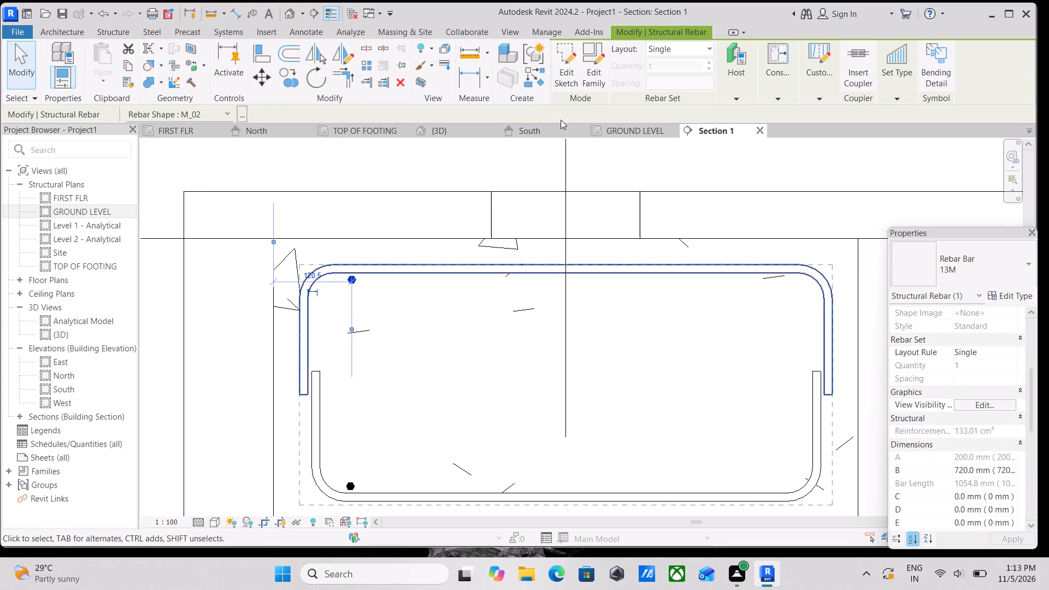
{"action": "left_click", "coordinate": [699, 47]}
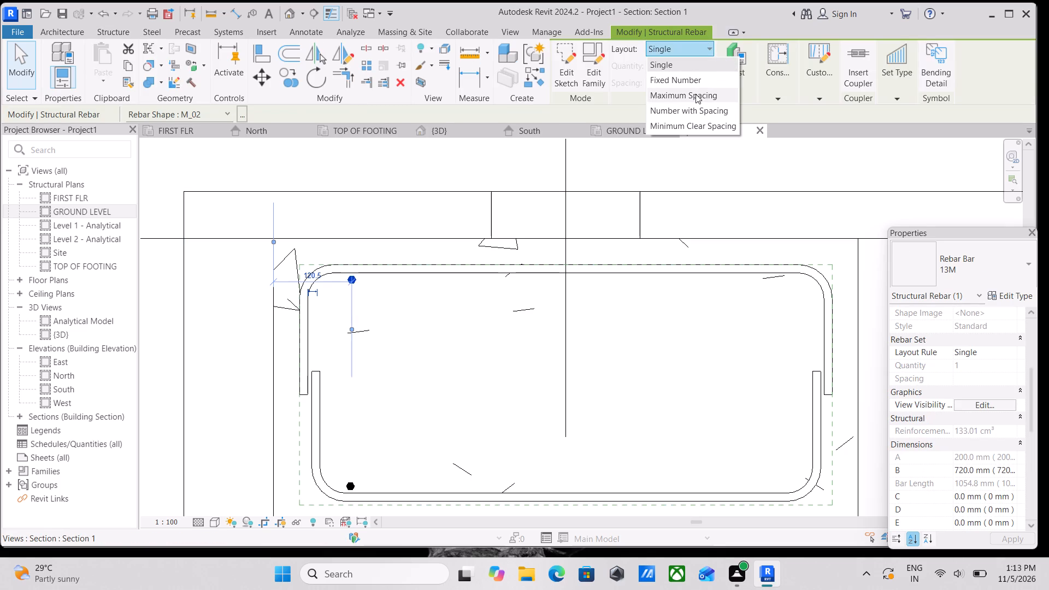
{"action": "left_click", "coordinate": [696, 94]}
{"action": "left_click_drag", "start_coordinate": [694, 84], "coordinate": [587, 84]}
{"action": "left_click_drag", "start_coordinate": [684, 85], "coordinate": [618, 88]}
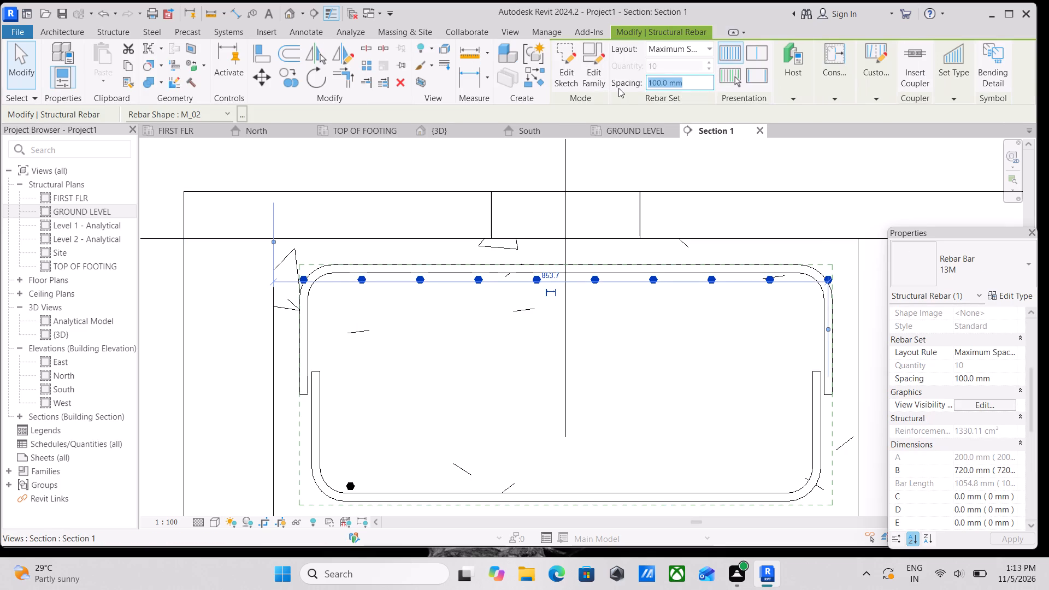
{"action": "type", "text": "150MM"}
{"action": "key", "text": "Return"}
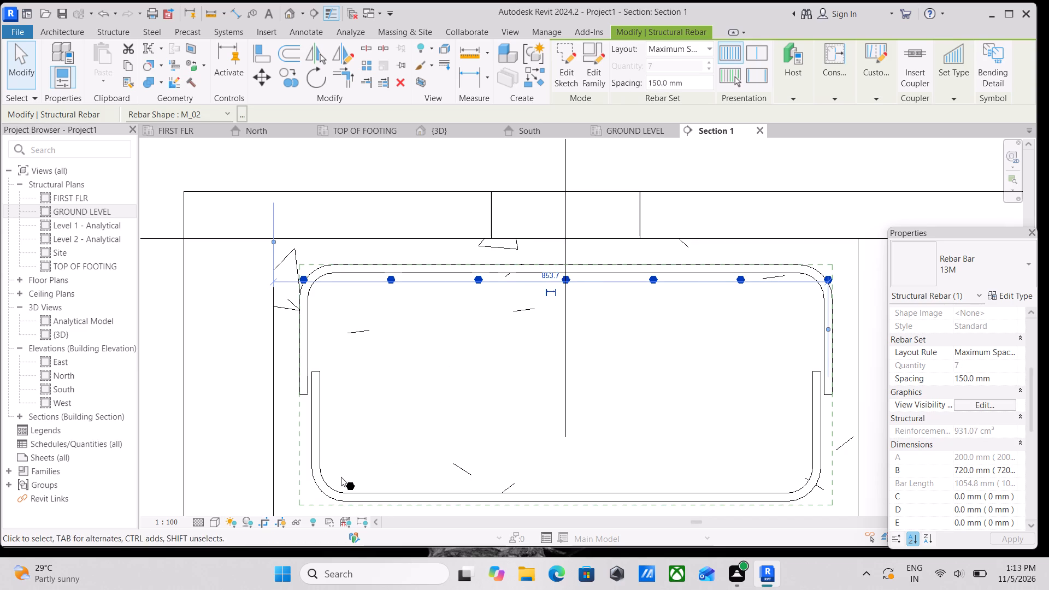
Lay out the lower perpendicular bar as a Maximum Spacing set at 150 mm too.
{"action": "left_click", "coordinate": [350, 487]}
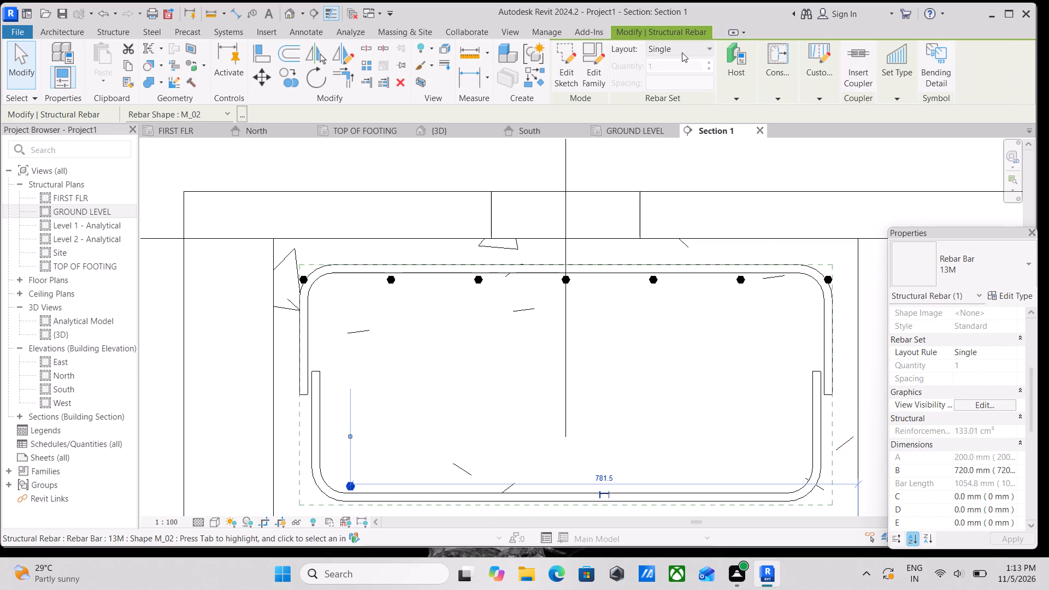
{"action": "left_click", "coordinate": [682, 52]}
{"action": "left_click", "coordinate": [682, 99]}
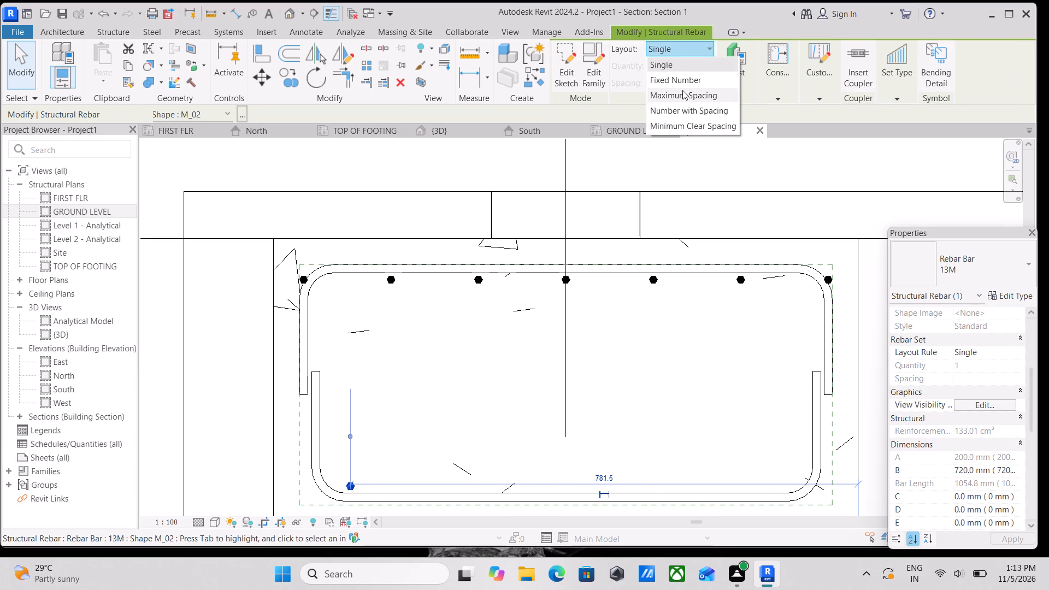
{"action": "left_click", "coordinate": [687, 82]}
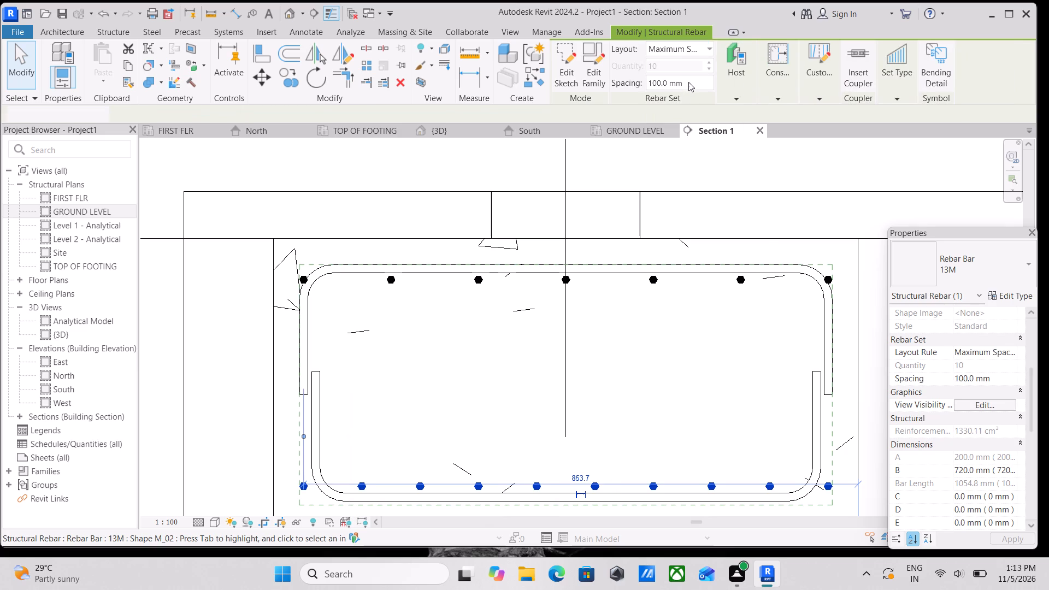
{"action": "left_click", "coordinate": [688, 82]}
{"action": "left_click_drag", "start_coordinate": [688, 82], "coordinate": [640, 82]}
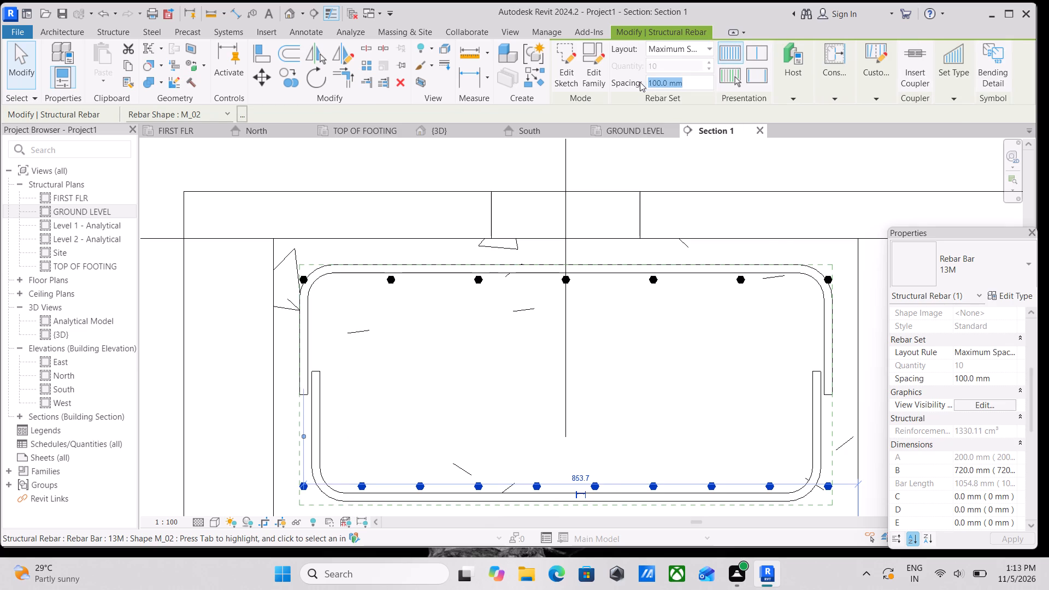
{"action": "type", "text": "150MM"}
{"action": "key", "text": "Return"}
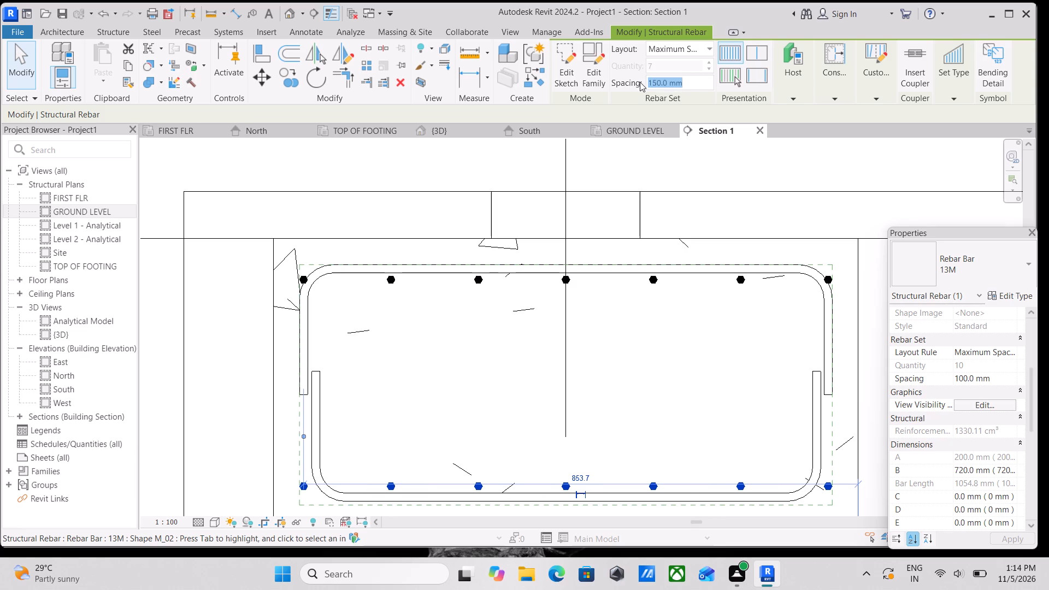
{"action": "key", "text": "Escape"}
{"action": "scroll", "coordinate": [491, 346], "scroll_direction": "down", "scroll_amount": 1}
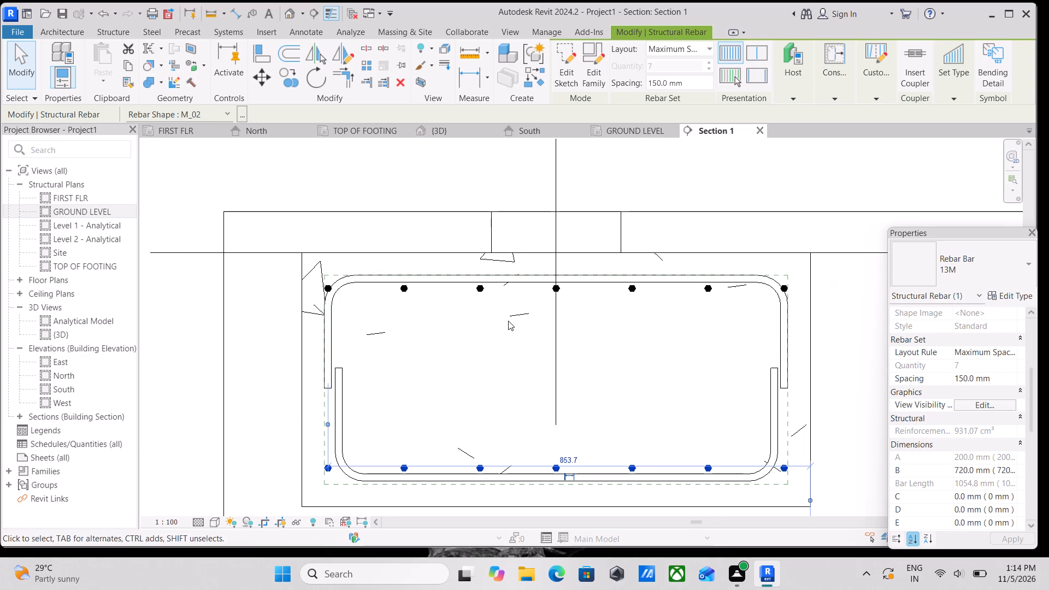
{"action": "key", "text": "Escape"}
Pull the left end of the upper perpendicular bar set inward, clear of the top bar's bent corner.
{"action": "left_click", "coordinate": [480, 287]}
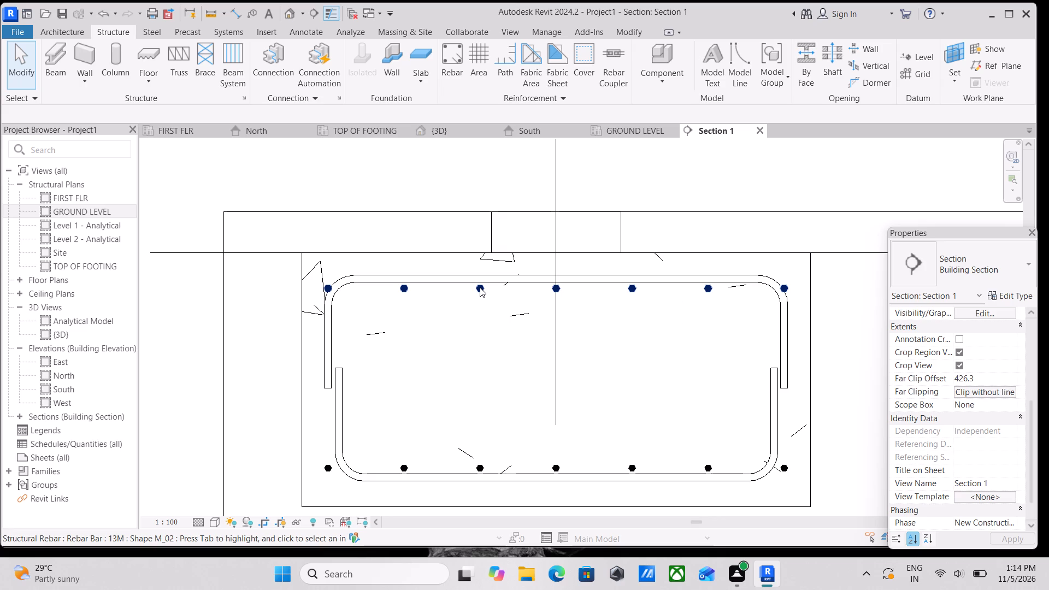
{"action": "scroll", "coordinate": [326, 290], "scroll_direction": "up", "scroll_amount": 3}
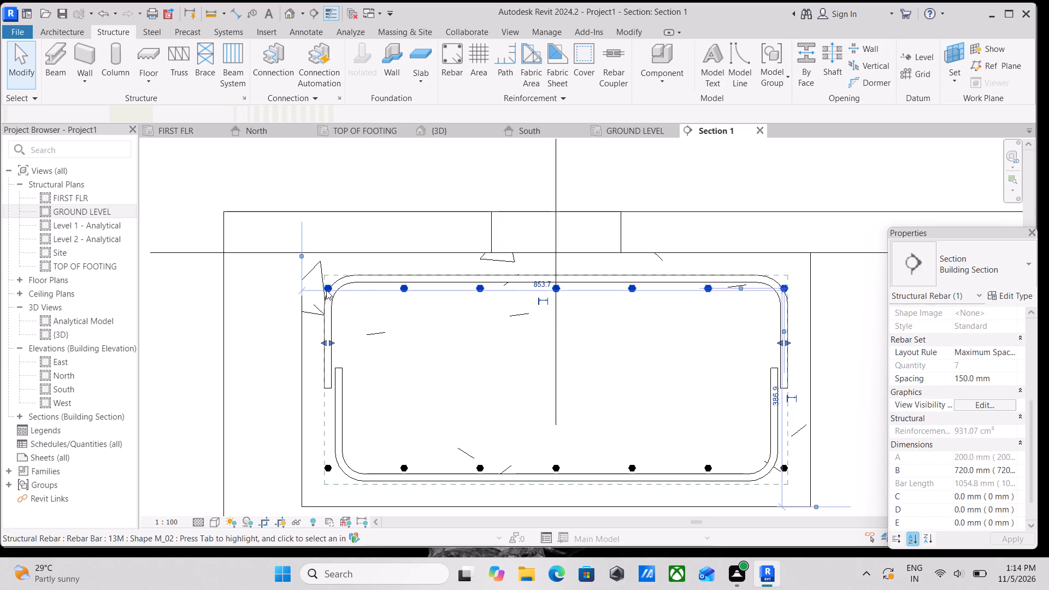
{"action": "scroll", "coordinate": [326, 290], "scroll_direction": "up", "scroll_amount": 3}
{"action": "scroll", "coordinate": [519, 324], "scroll_direction": "down", "scroll_amount": 3}
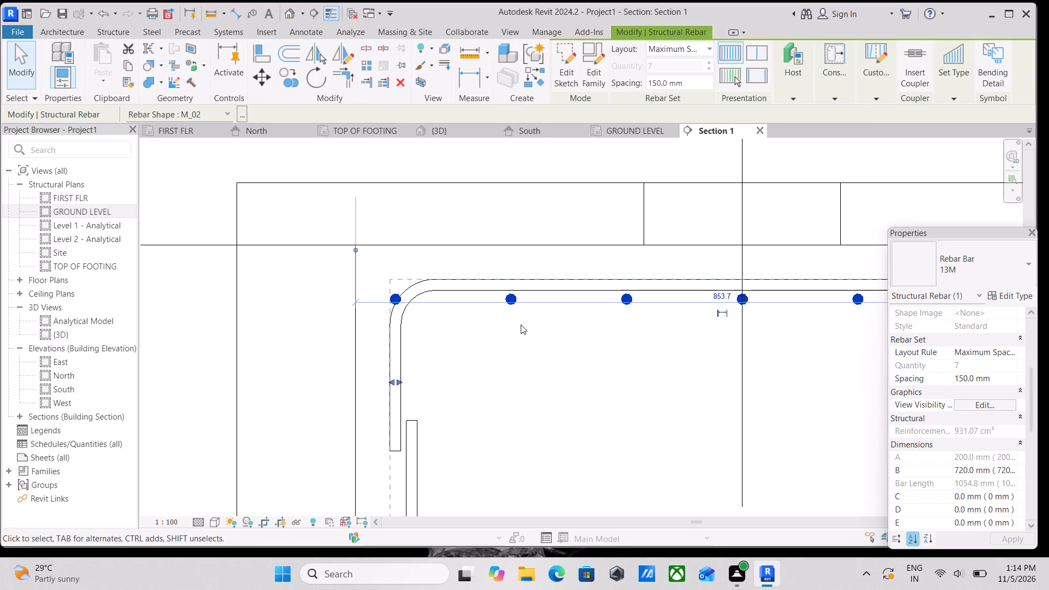
{"action": "scroll", "coordinate": [525, 326], "scroll_direction": "down", "scroll_amount": 2}
{"action": "middle_click_drag", "start_coordinate": [525, 326], "coordinate": [518, 249]}
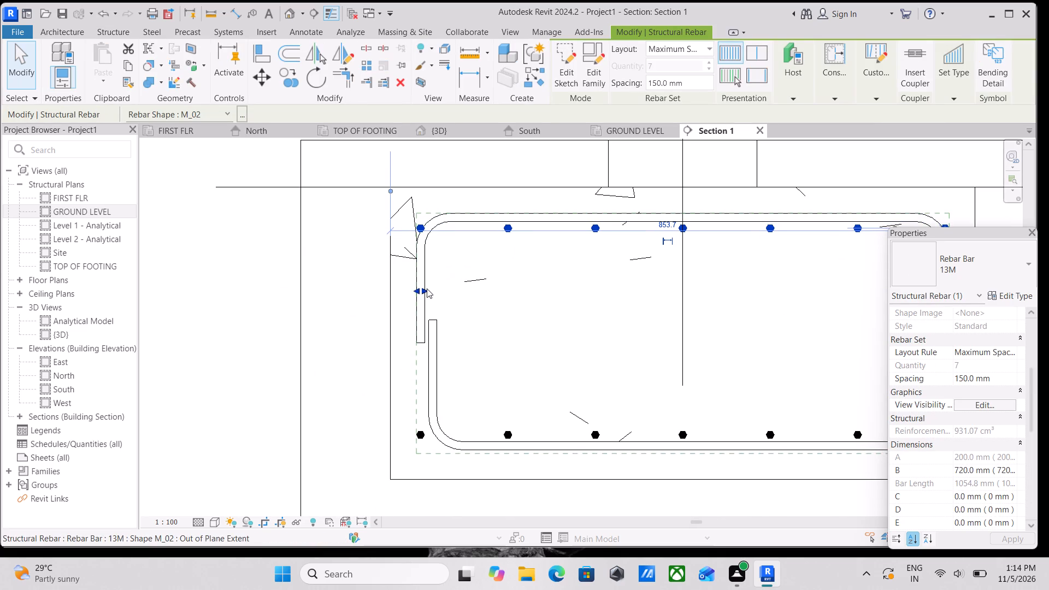
{"action": "left_click_drag", "start_coordinate": [423, 292], "coordinate": [452, 293]}
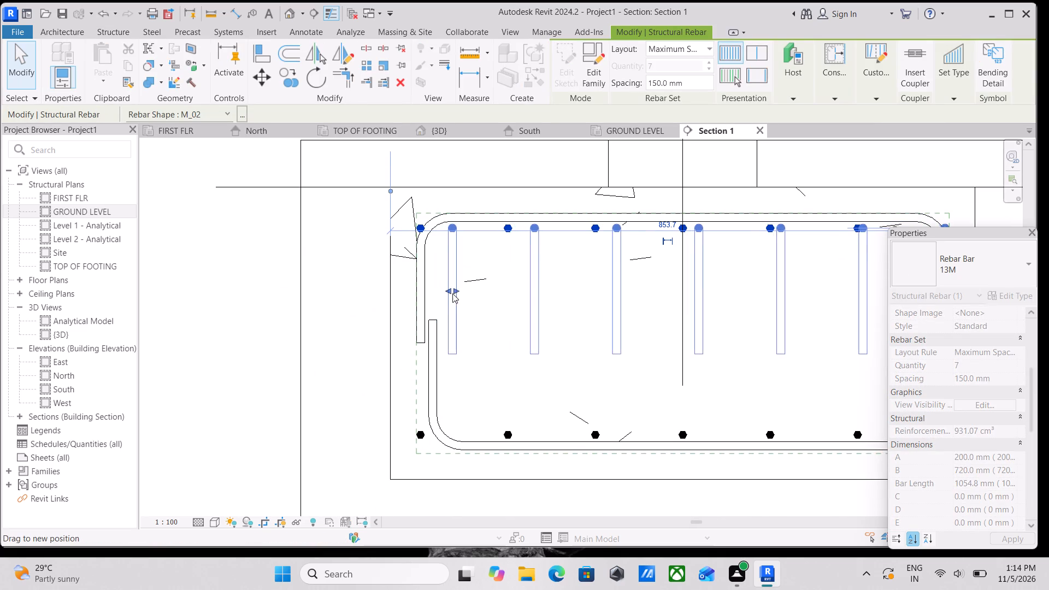
Pull the left end of the lower perpendicular bar set inward to about 788 mm from the footing's right side.
{"action": "middle_click_drag", "start_coordinate": [461, 309], "coordinate": [490, 219]}
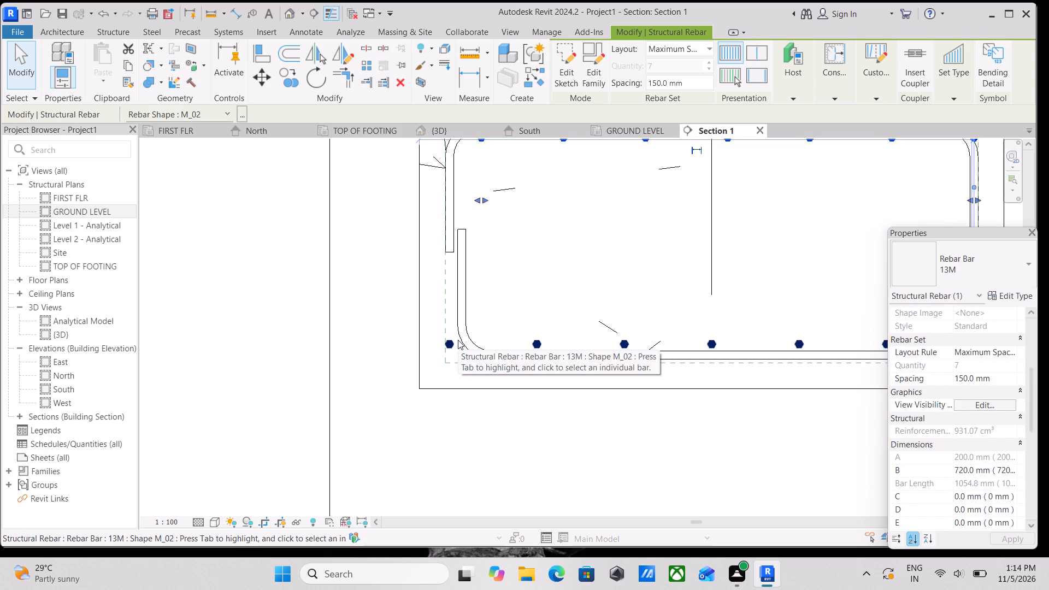
{"action": "left_click", "coordinate": [451, 343]}
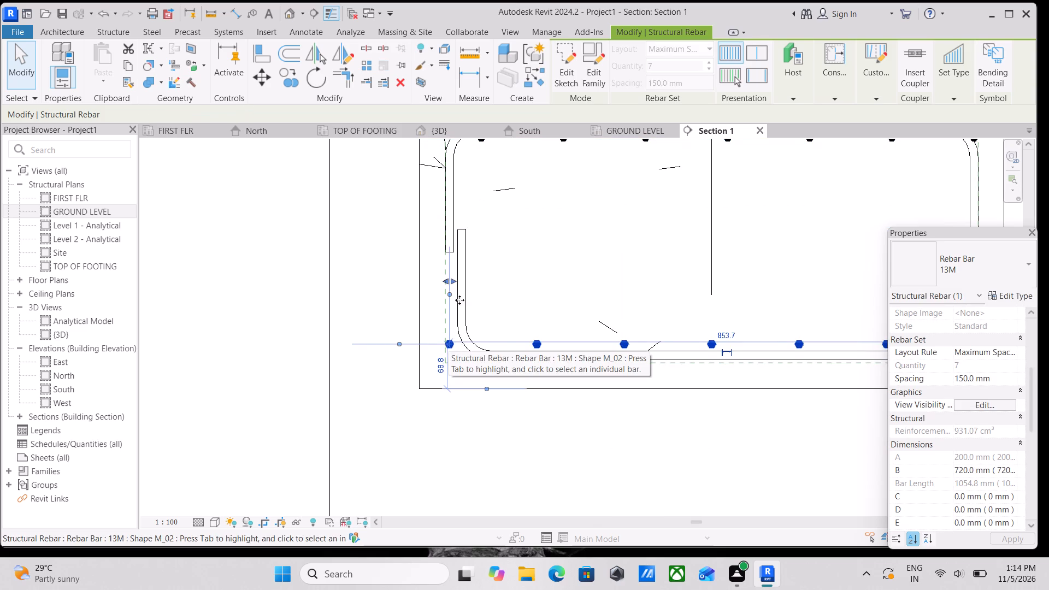
{"action": "left_click_drag", "start_coordinate": [456, 279], "coordinate": [484, 281]}
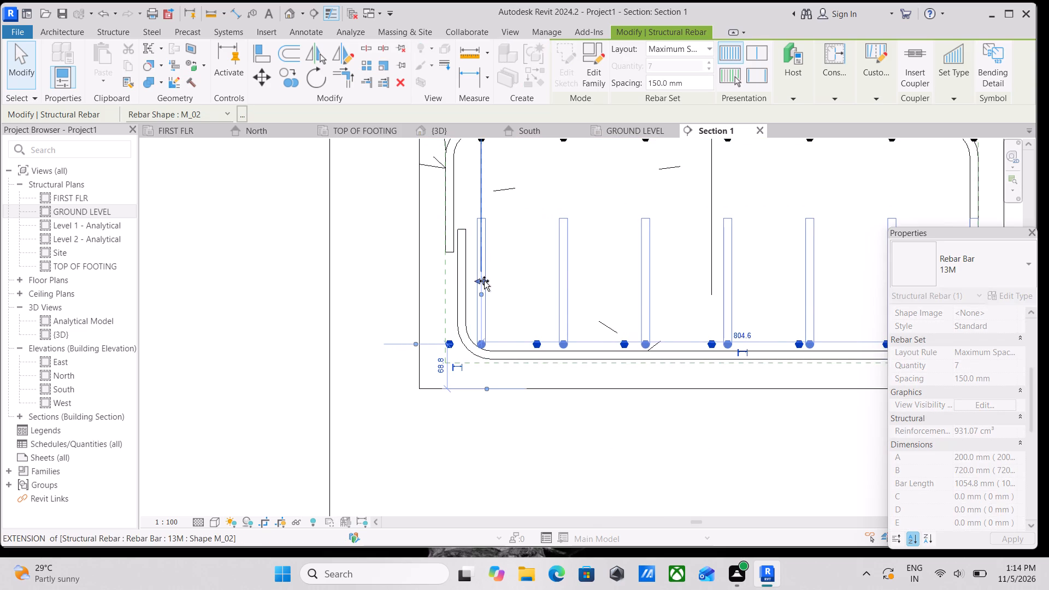
{"action": "left_click_drag", "start_coordinate": [484, 281], "coordinate": [492, 282]}
Pull the right end of the lower perpendicular bar set inward, clear of the bottom bar's bent corner.
{"action": "scroll", "coordinate": [535, 271], "scroll_direction": "down", "scroll_amount": 1}
{"action": "middle_click_drag", "start_coordinate": [535, 271], "coordinate": [450, 306]}
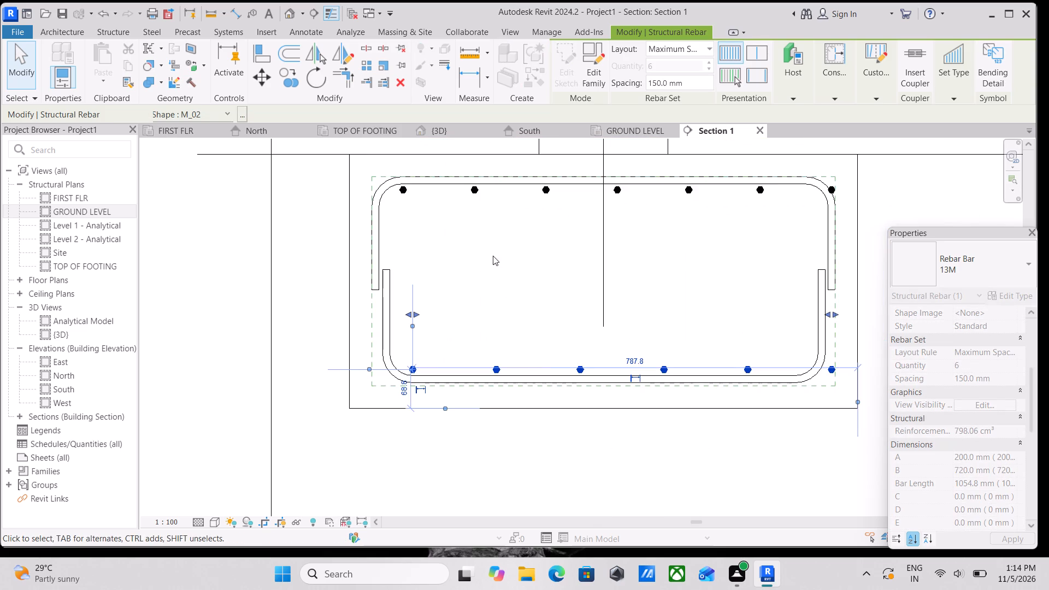
{"action": "scroll", "coordinate": [520, 253], "scroll_direction": "down", "scroll_amount": 1}
{"action": "middle_click_drag", "start_coordinate": [520, 253], "coordinate": [473, 265]}
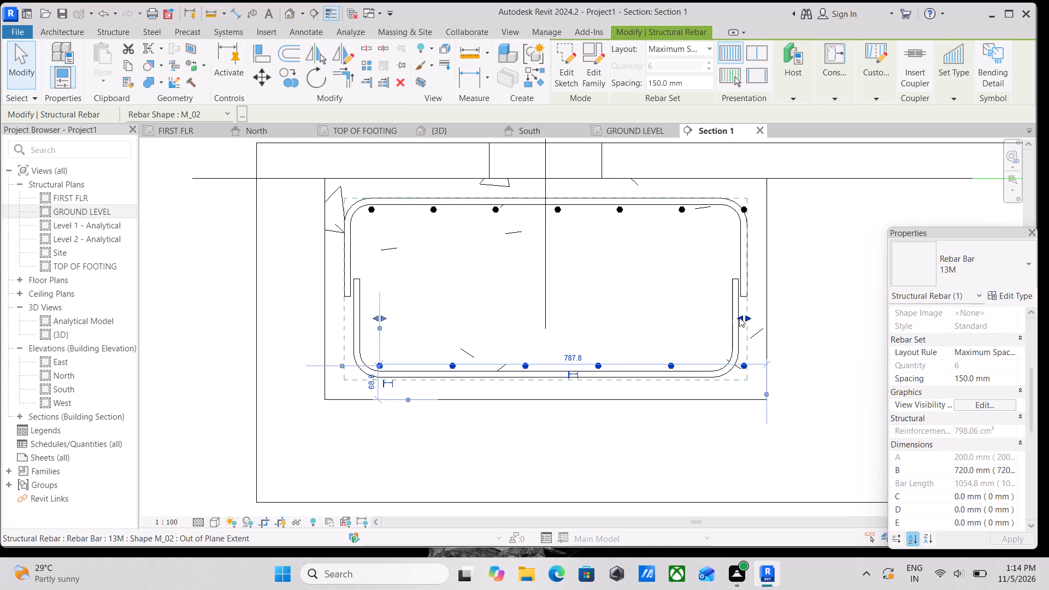
{"action": "left_click_drag", "start_coordinate": [739, 317], "coordinate": [708, 318]}
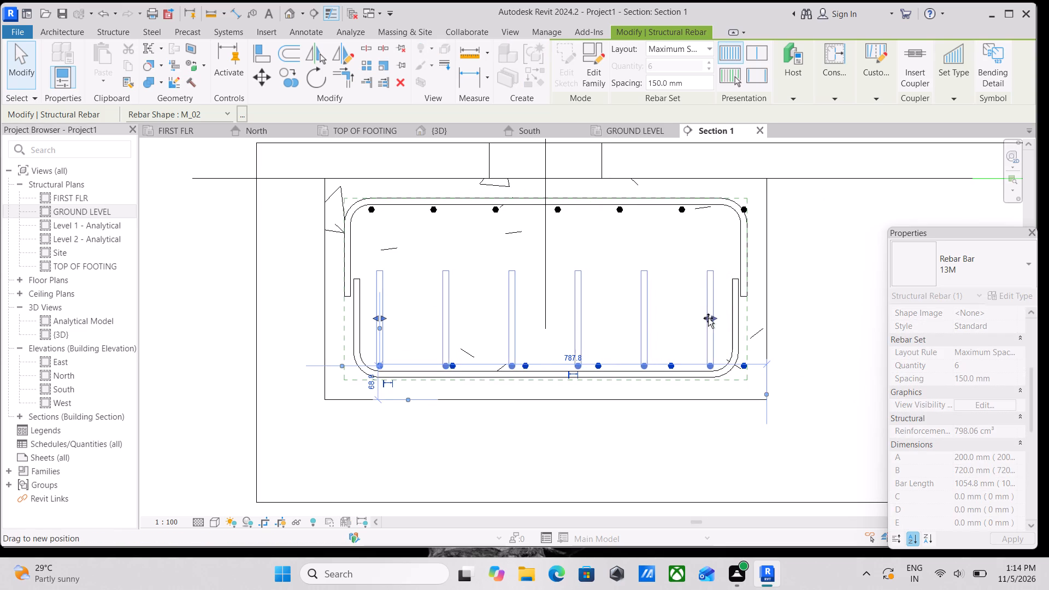
{"action": "left_click_drag", "start_coordinate": [708, 318], "coordinate": [705, 318]}
Pull the right end of the upper perpendicular bar set inward to about 775 mm from the footing's left side, above the lower set's end bar.
{"action": "middle_click_drag", "start_coordinate": [577, 297], "coordinate": [600, 341]}
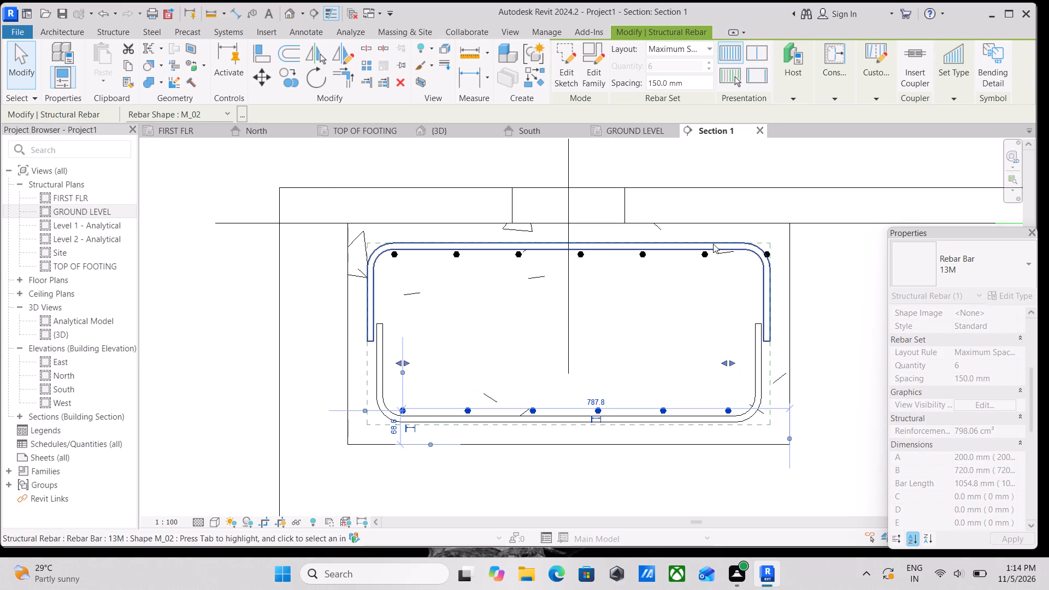
{"action": "left_click", "coordinate": [765, 253]}
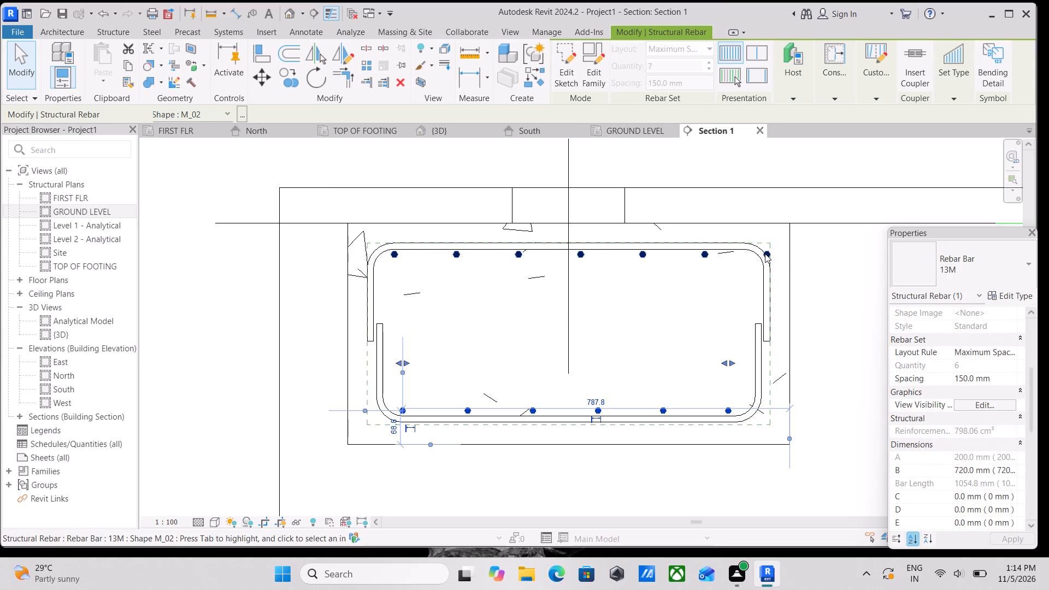
{"action": "scroll", "coordinate": [767, 253], "scroll_direction": "up", "scroll_amount": 2}
{"action": "key", "text": "Escape"}
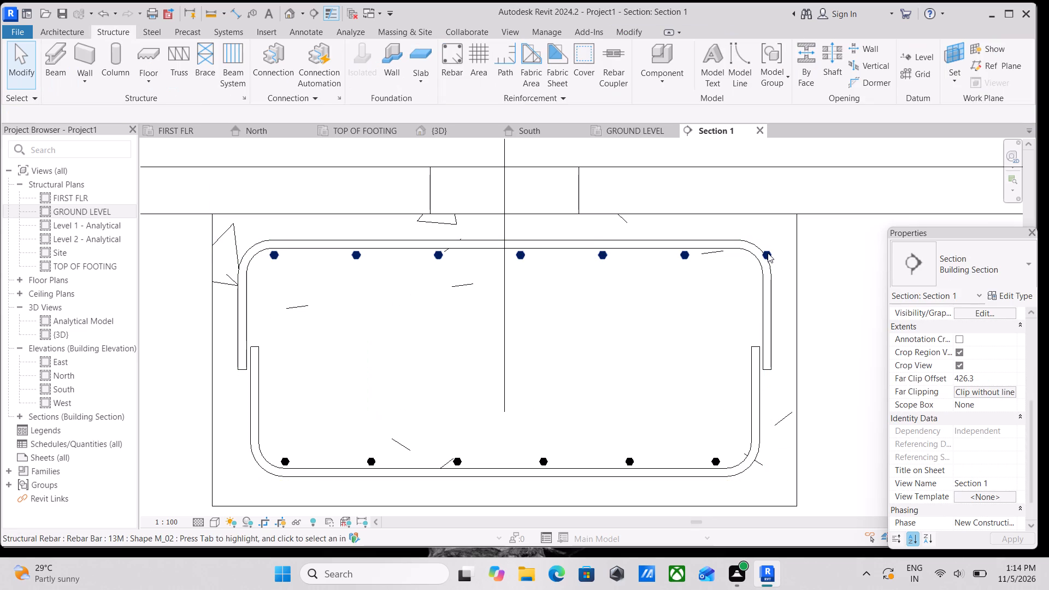
{"action": "left_click", "coordinate": [768, 253]}
{"action": "left_click_drag", "start_coordinate": [765, 320], "coordinate": [715, 319]}
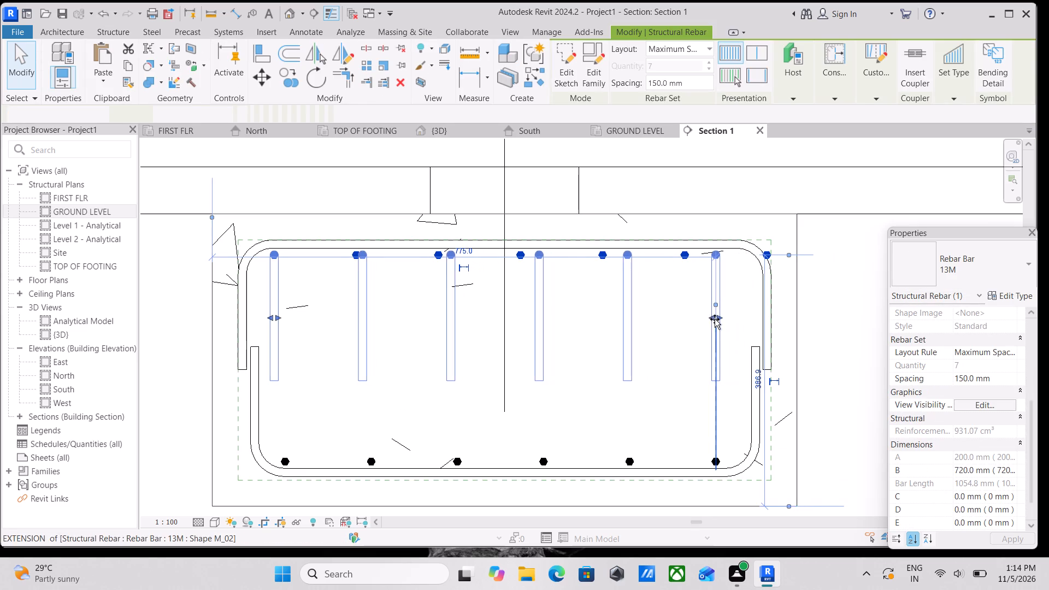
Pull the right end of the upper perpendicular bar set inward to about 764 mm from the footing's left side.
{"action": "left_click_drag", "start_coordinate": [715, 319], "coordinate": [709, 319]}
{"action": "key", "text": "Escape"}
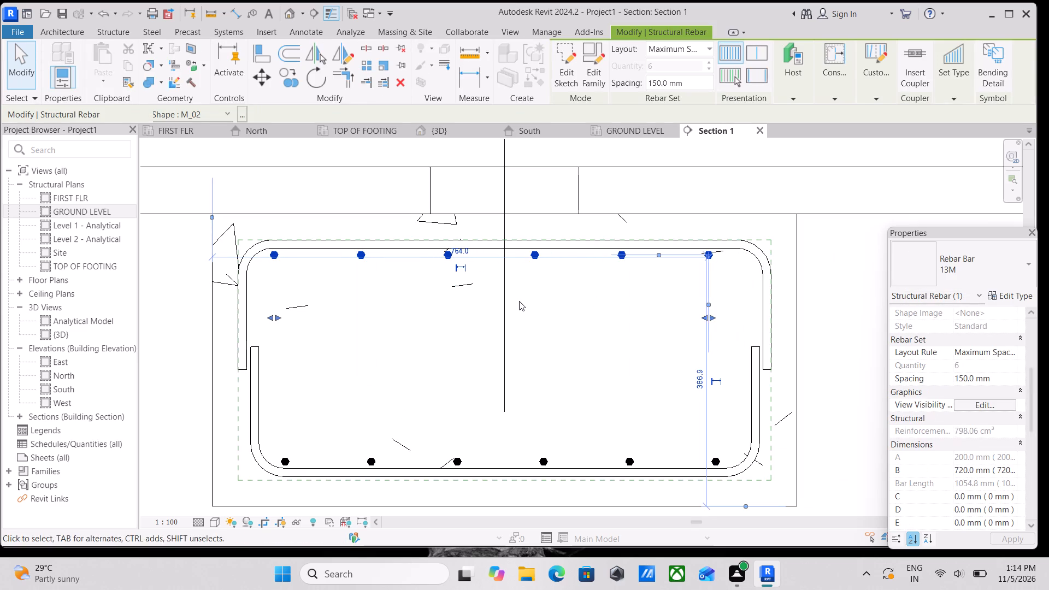
Check the view visibility states of the upper and lower perpendicular bar sets.
{"action": "left_click", "coordinate": [535, 261]}
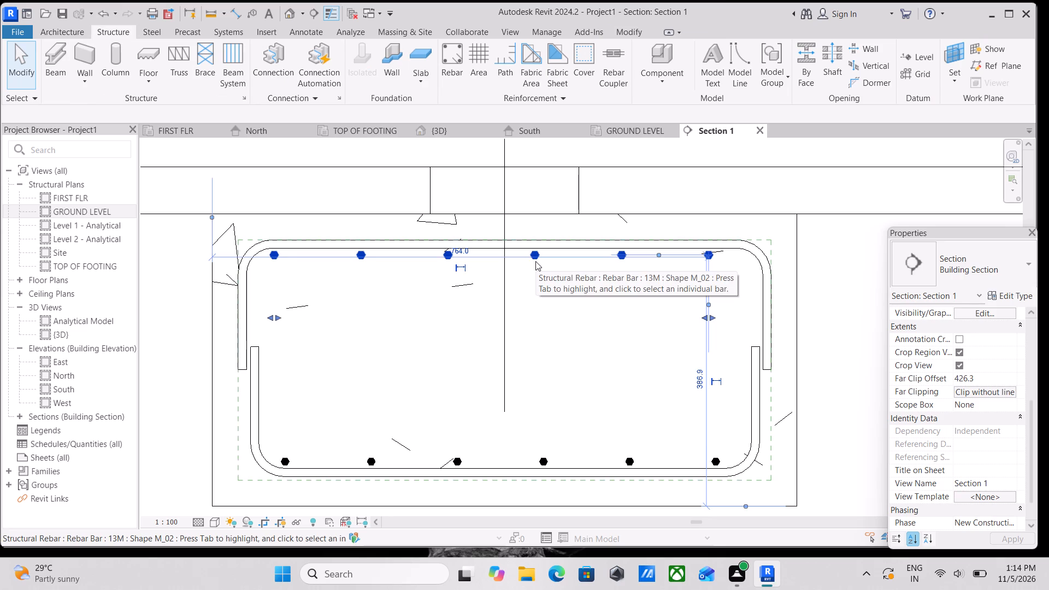
{"action": "scroll", "coordinate": [958, 355], "scroll_direction": "down", "scroll_amount": 1}
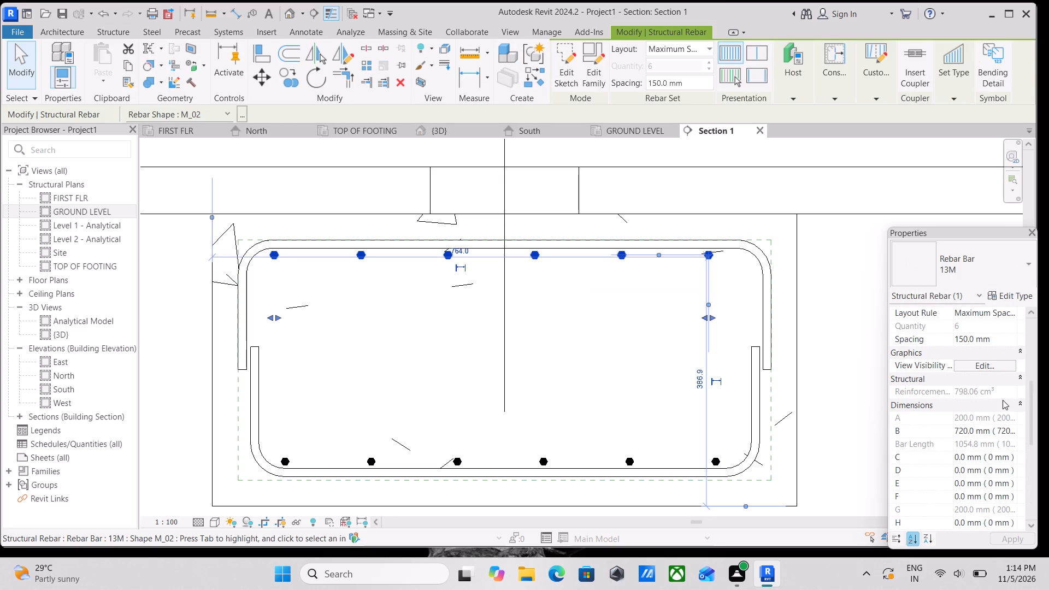
{"action": "left_click", "coordinate": [986, 367]}
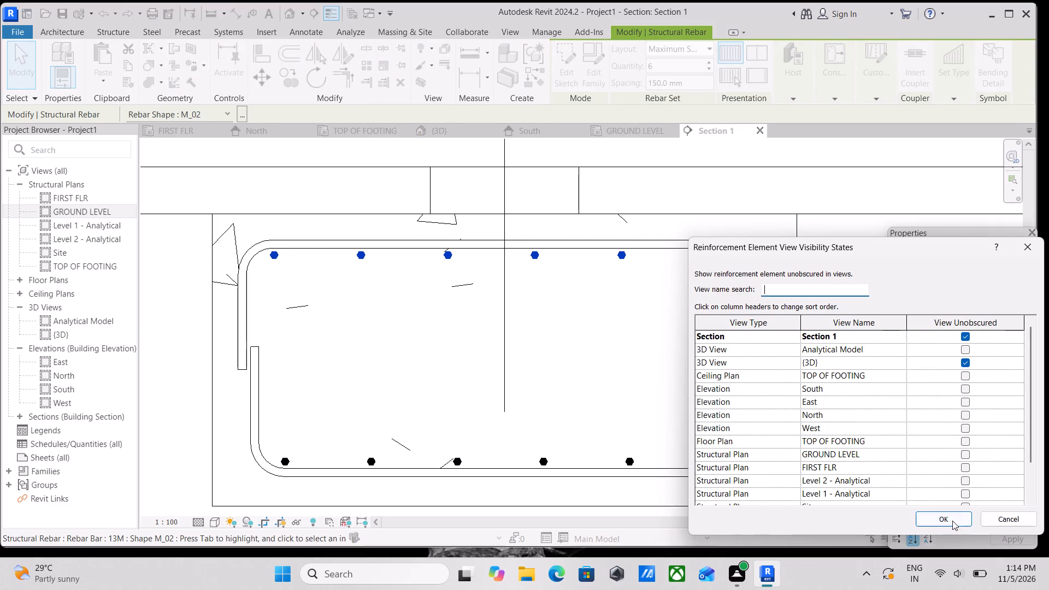
{"action": "left_click", "coordinate": [952, 520]}
{"action": "key", "text": "Escape"}
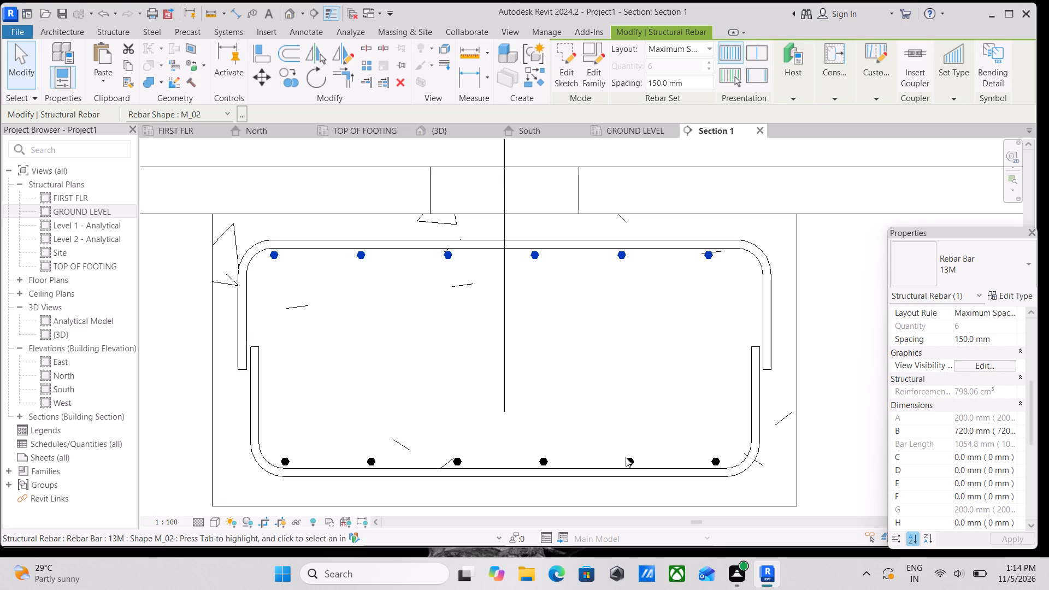
{"action": "left_click", "coordinate": [624, 461]}
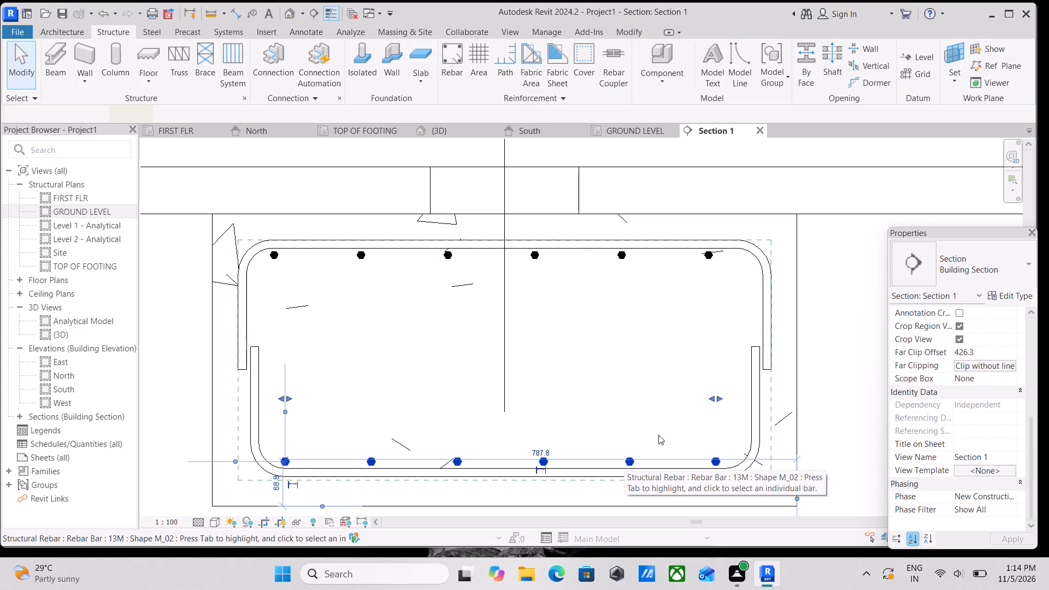
{"action": "left_click", "coordinate": [980, 379]}
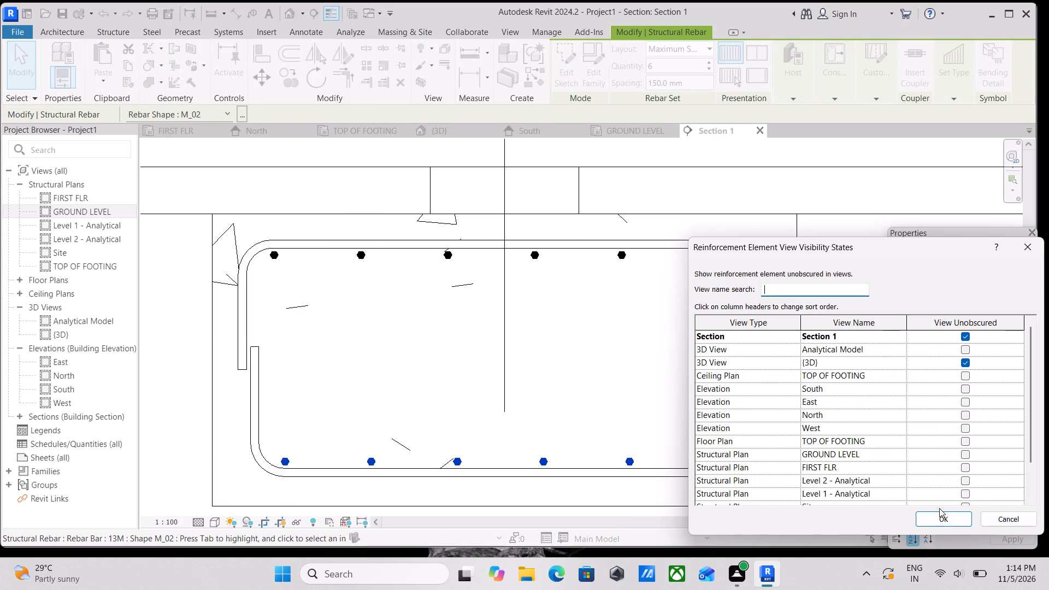
{"action": "left_click", "coordinate": [941, 516]}
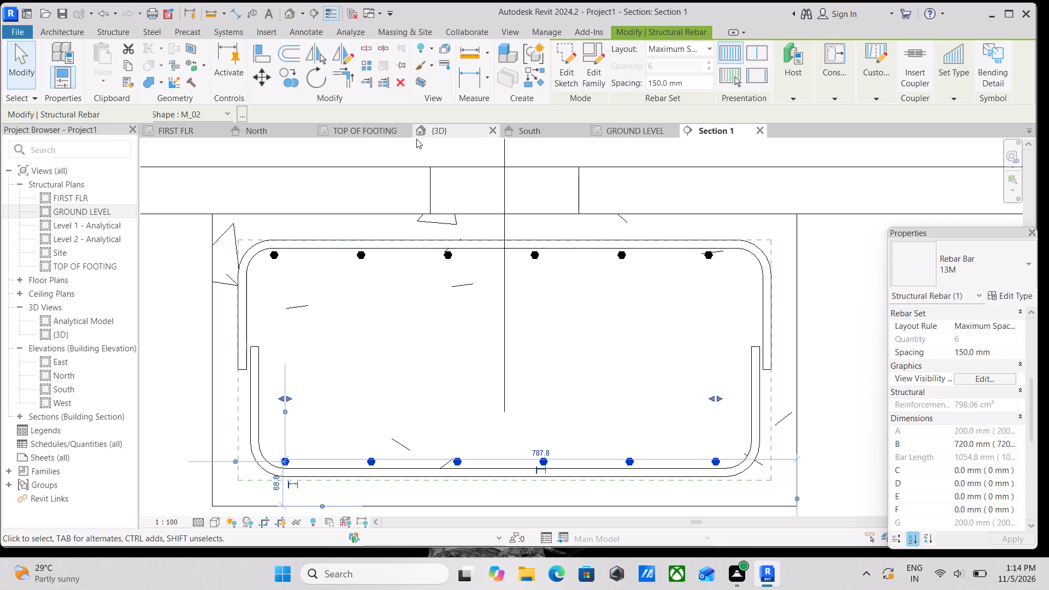
Examine the footing's reinforcement cage from several sides in the 3D view.
{"action": "left_click", "coordinate": [432, 130]}
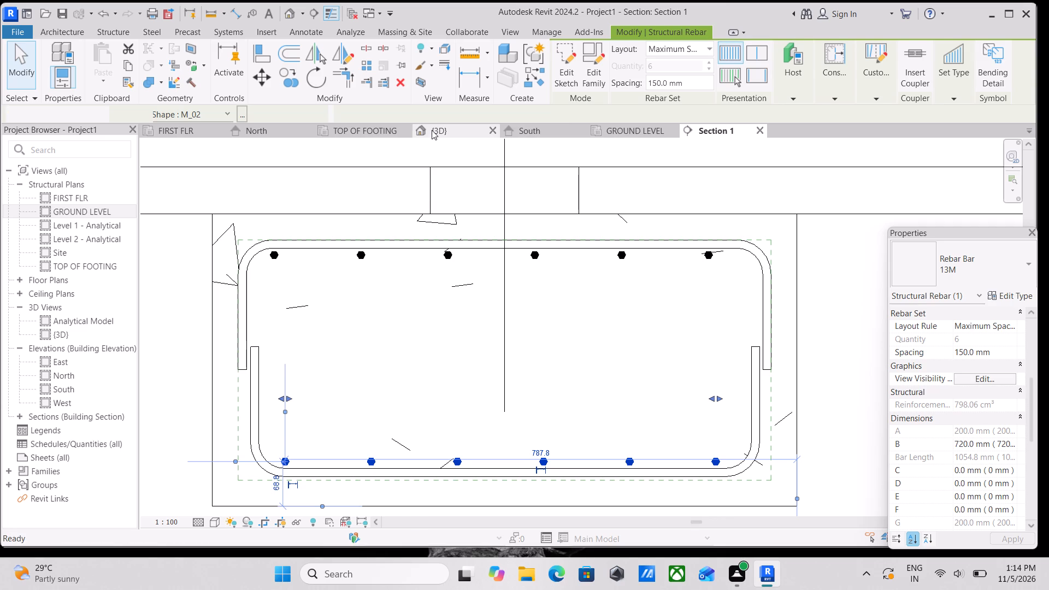
{"action": "scroll", "coordinate": [469, 373], "scroll_direction": "up", "scroll_amount": 1}
{"action": "scroll", "coordinate": [473, 371], "scroll_direction": "down", "scroll_amount": 2}
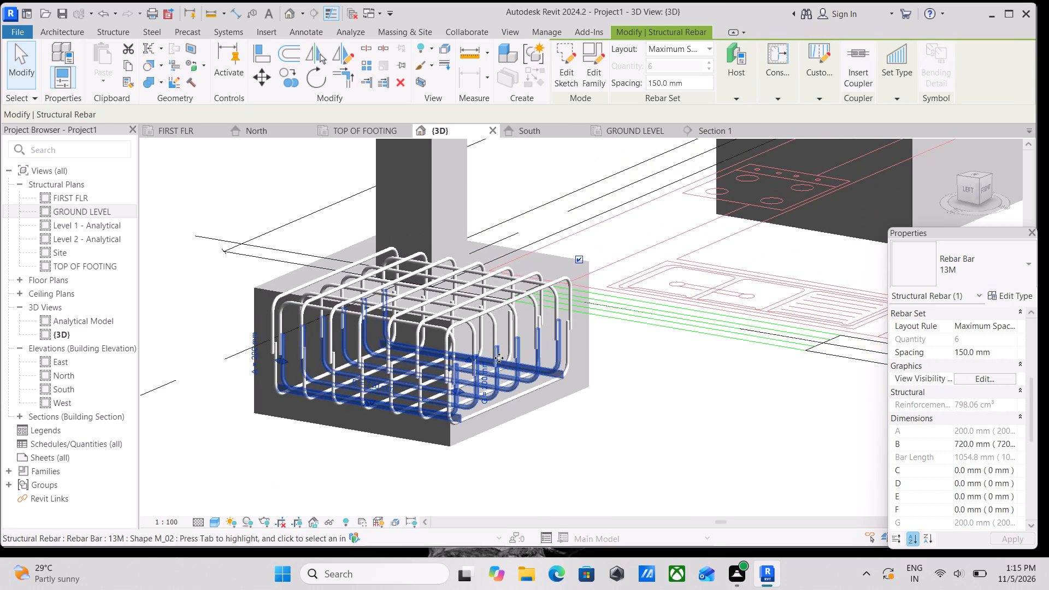
{"action": "middle_click_drag", "start_coordinate": [499, 358], "coordinate": [403, 408], "text": "shift"}
{"action": "scroll", "coordinate": [403, 408], "scroll_direction": "up", "scroll_amount": 3}
{"action": "middle_click_drag", "start_coordinate": [406, 404], "coordinate": [481, 301], "text": "shift"}
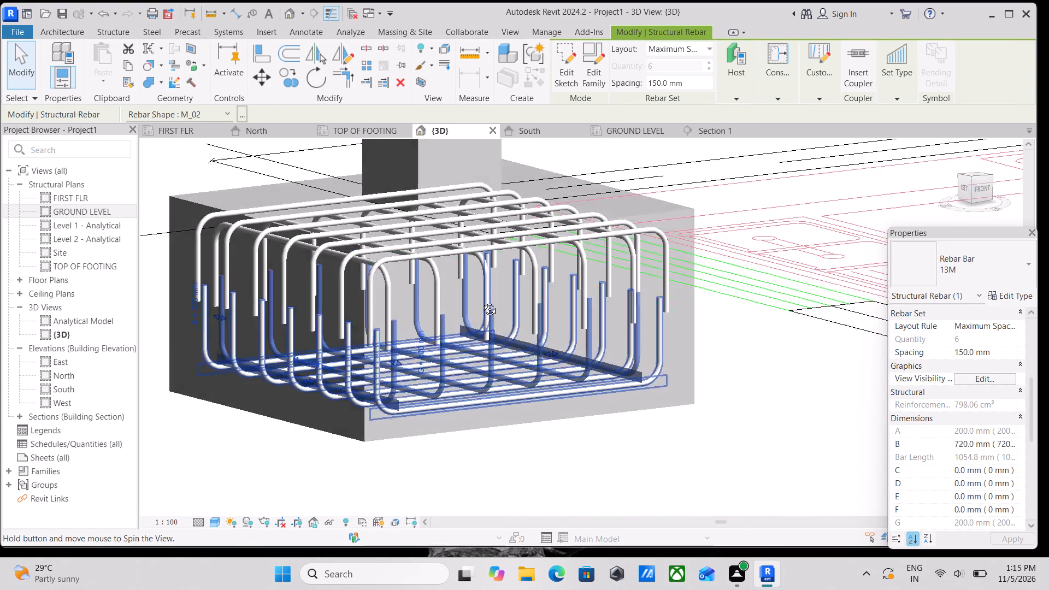
{"action": "middle_click_drag", "start_coordinate": [481, 301], "coordinate": [594, 318], "text": "shift"}
{"action": "middle_click_drag", "start_coordinate": [588, 320], "coordinate": [511, 309]}
{"action": "scroll", "coordinate": [525, 348], "scroll_direction": "up", "scroll_amount": 1}
{"action": "key", "text": "Escape"}
{"action": "scroll", "coordinate": [528, 347], "scroll_direction": "down", "scroll_amount": 1}
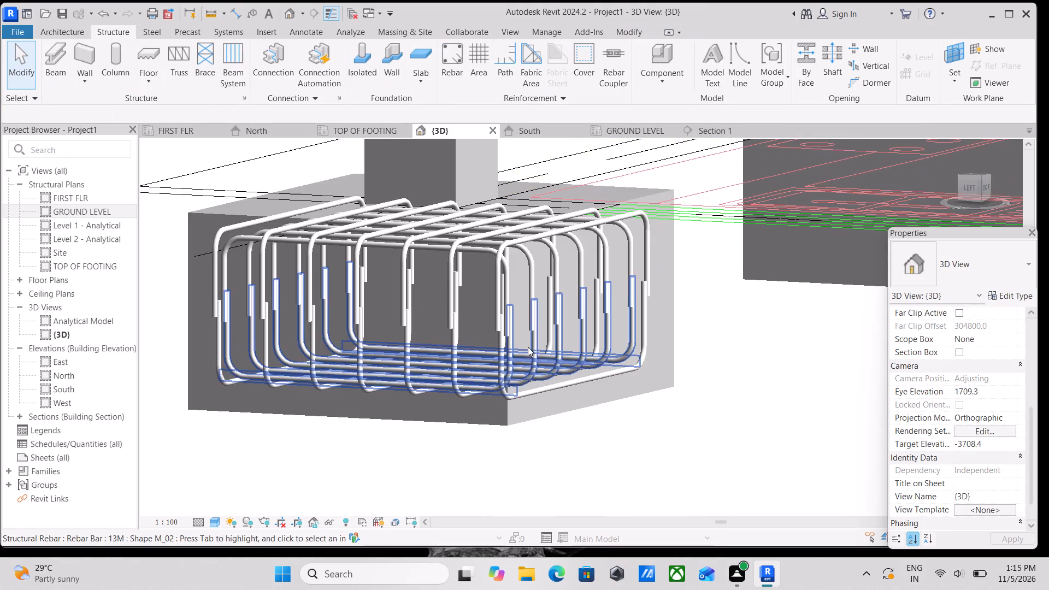
{"action": "scroll", "coordinate": [531, 345], "scroll_direction": "down", "scroll_amount": 1}
{"action": "middle_click_drag", "start_coordinate": [531, 345], "coordinate": [668, 319], "text": "shift"}
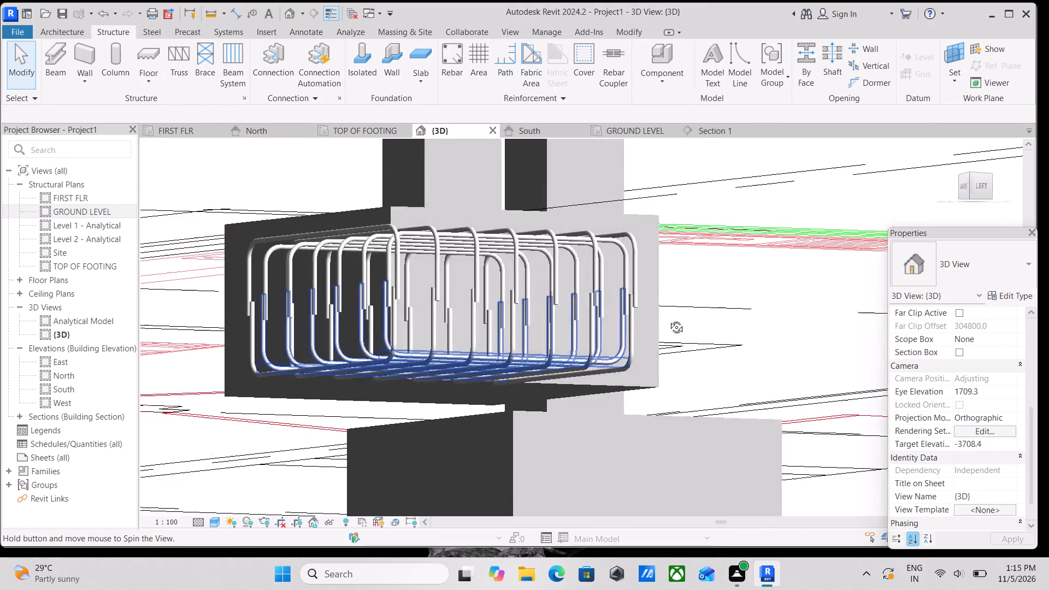
{"action": "middle_click_drag", "start_coordinate": [668, 319], "coordinate": [421, 359], "text": "shift"}
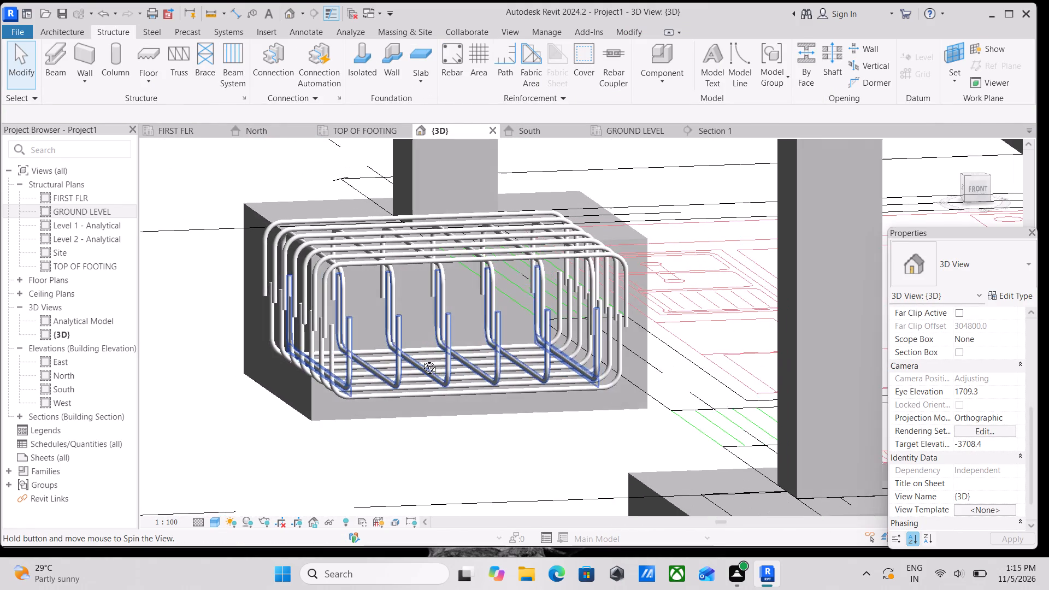
{"action": "middle_click_drag", "start_coordinate": [421, 359], "coordinate": [445, 323], "text": "shift"}
{"action": "scroll", "coordinate": [445, 323], "scroll_direction": "up", "scroll_amount": 1}
{"action": "scroll", "coordinate": [445, 323], "scroll_direction": "down", "scroll_amount": 1}
{"action": "middle_click_drag", "start_coordinate": [445, 323], "coordinate": [556, 360]}
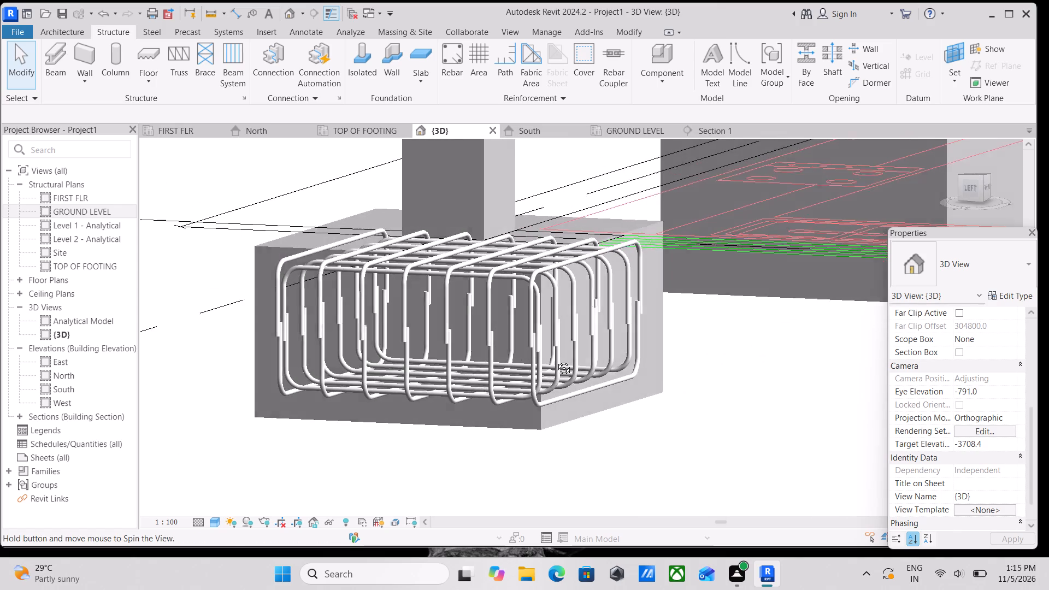
{"action": "middle_click_drag", "start_coordinate": [556, 360], "coordinate": [556, 369]}
{"action": "middle_click_drag", "start_coordinate": [495, 353], "coordinate": [546, 380], "text": "shift"}
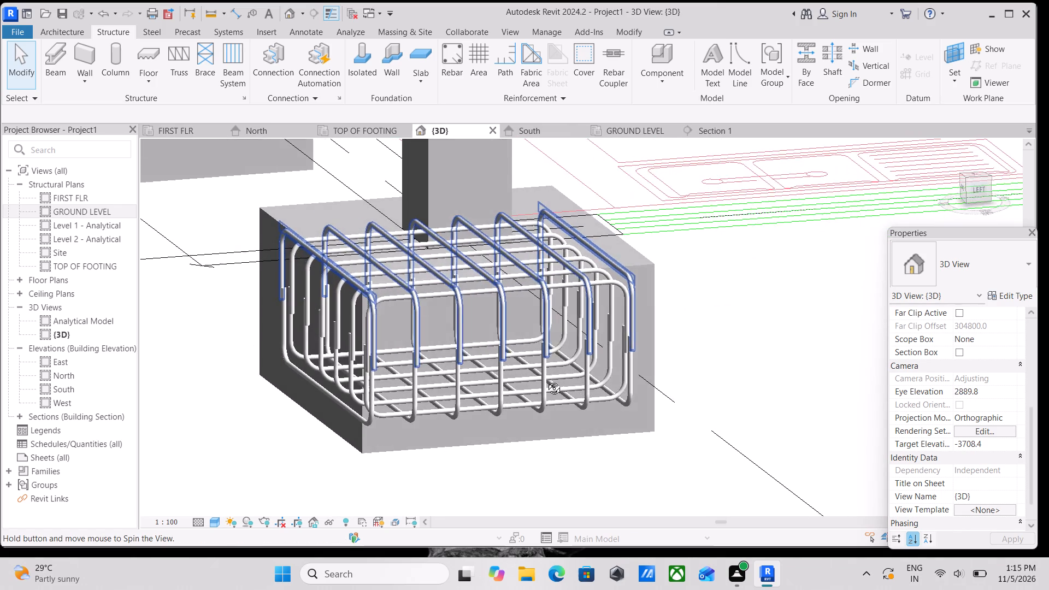
{"action": "middle_click_drag", "start_coordinate": [546, 380], "coordinate": [584, 333], "text": "shift"}
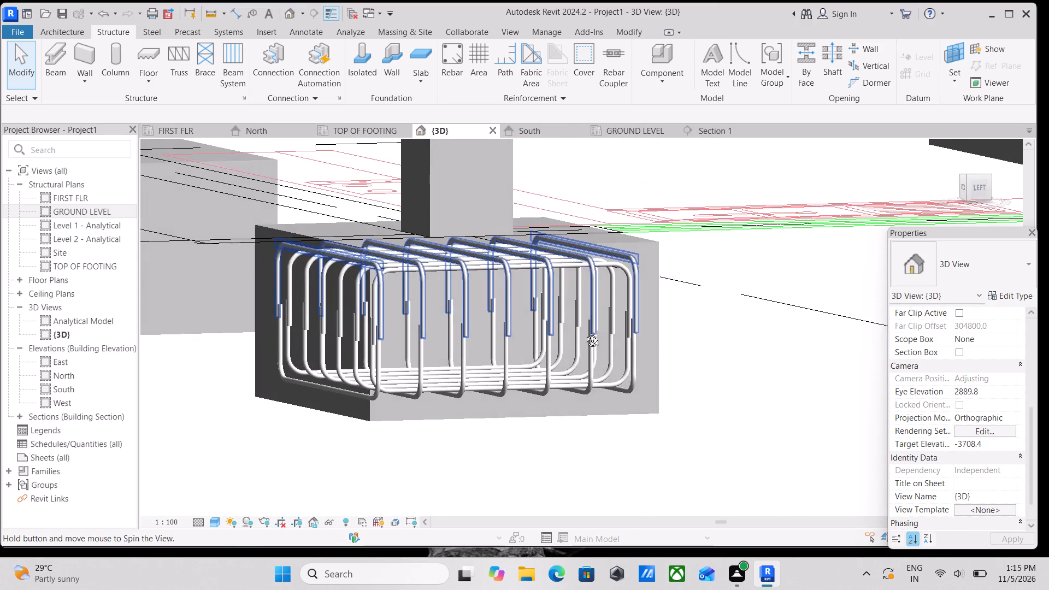
{"action": "middle_click_drag", "start_coordinate": [584, 333], "coordinate": [433, 358], "text": "shift"}
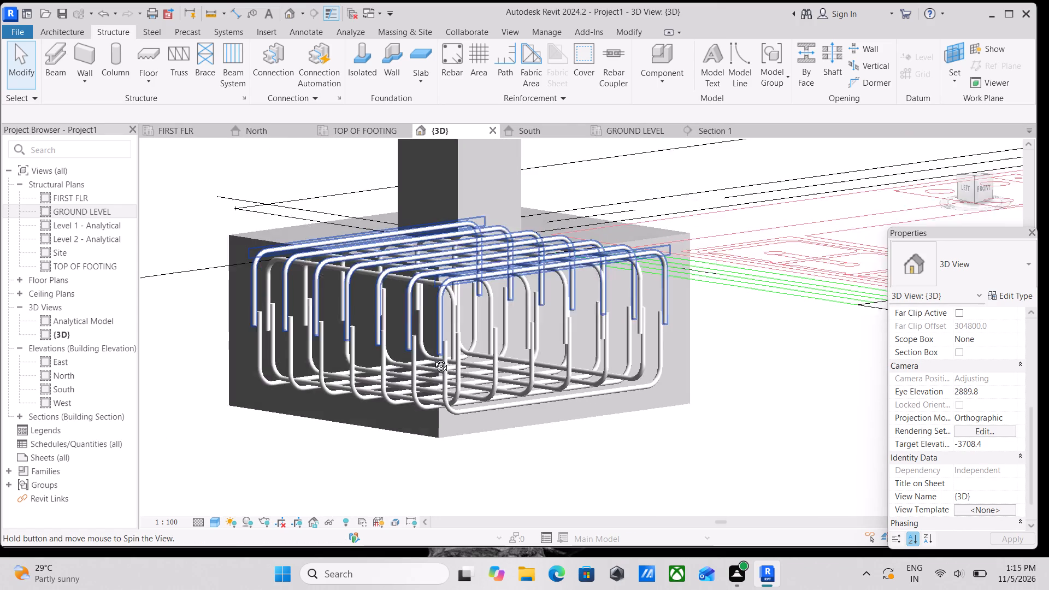
{"action": "middle_click_drag", "start_coordinate": [433, 358], "coordinate": [428, 401], "text": "shift"}
{"action": "scroll", "coordinate": [428, 401], "scroll_direction": "up", "scroll_amount": 2}
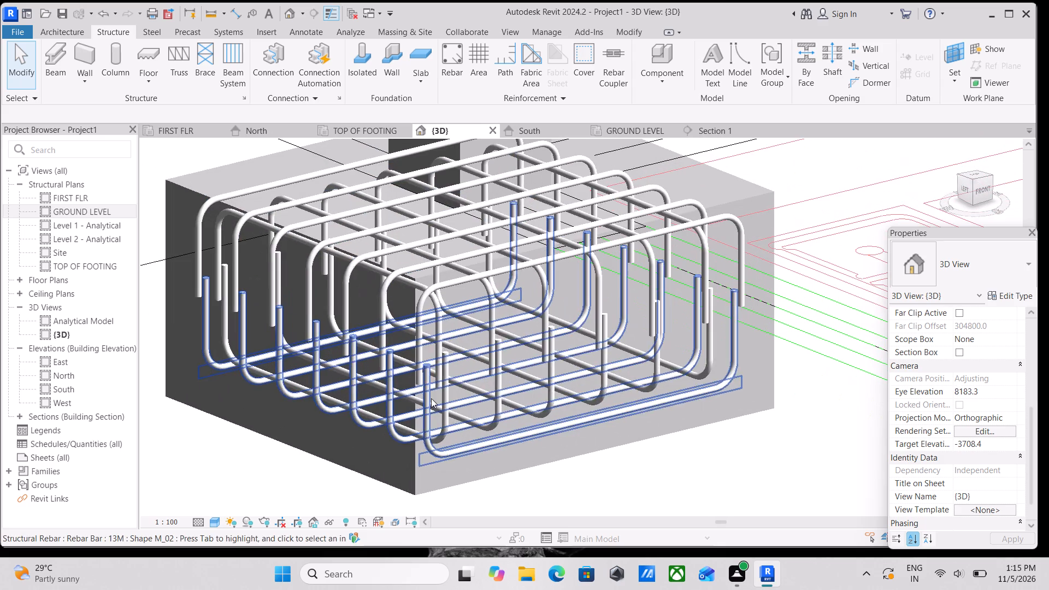
{"action": "scroll", "coordinate": [473, 335], "scroll_direction": "down", "scroll_amount": 1}
{"action": "middle_click_drag", "start_coordinate": [473, 336], "coordinate": [489, 362]}
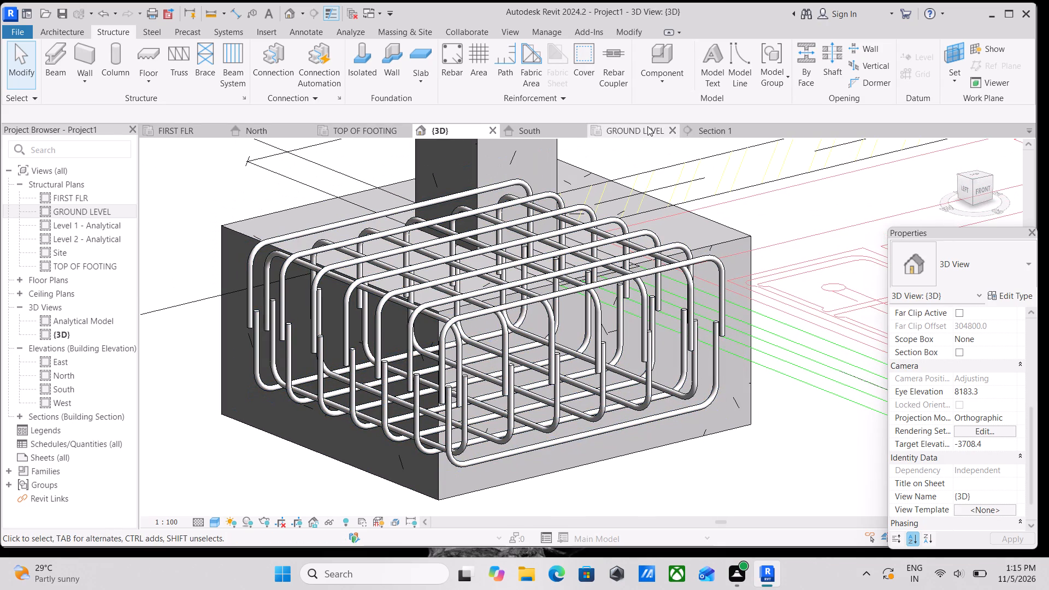
In Section 1, pull the right end of the upper perpendicular bar set inward to about 738 mm from the footing's left side.
{"action": "left_click", "coordinate": [698, 123]}
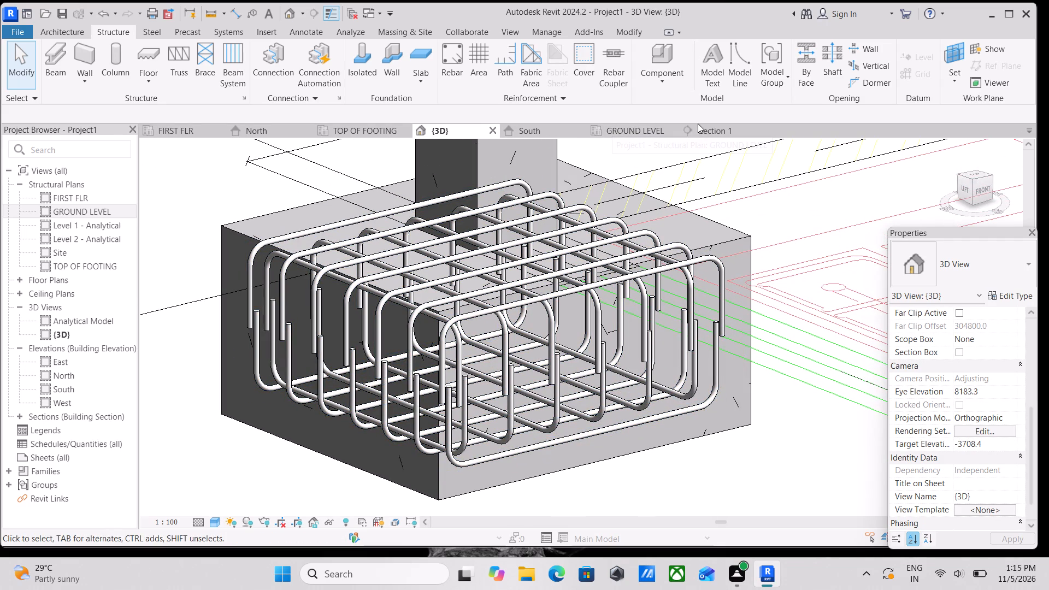
{"action": "left_click", "coordinate": [700, 128]}
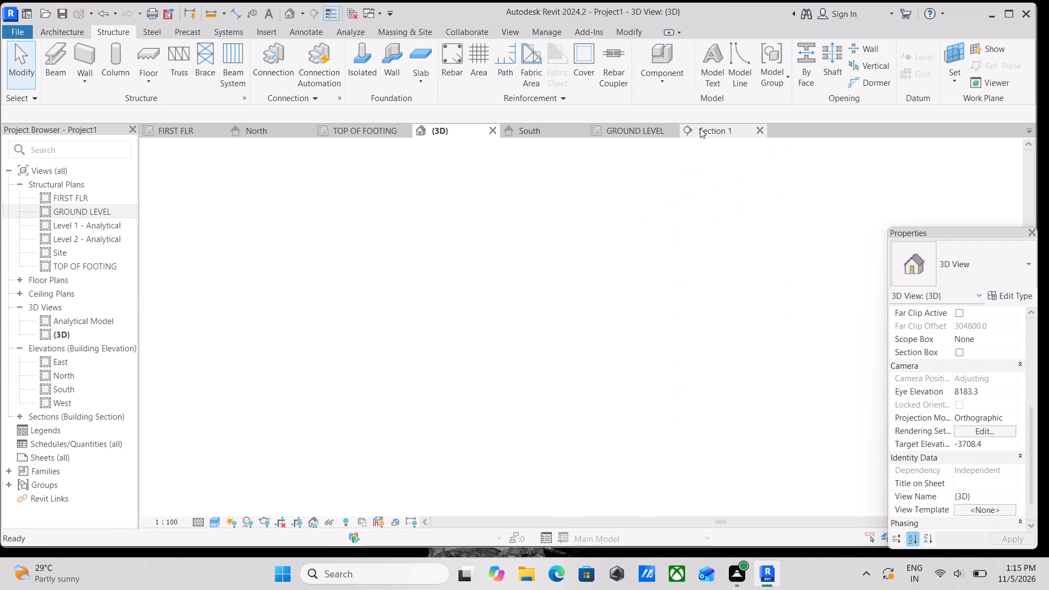
{"action": "scroll", "coordinate": [635, 309], "scroll_direction": "down", "scroll_amount": 1}
{"action": "middle_click_drag", "start_coordinate": [647, 306], "coordinate": [682, 296]}
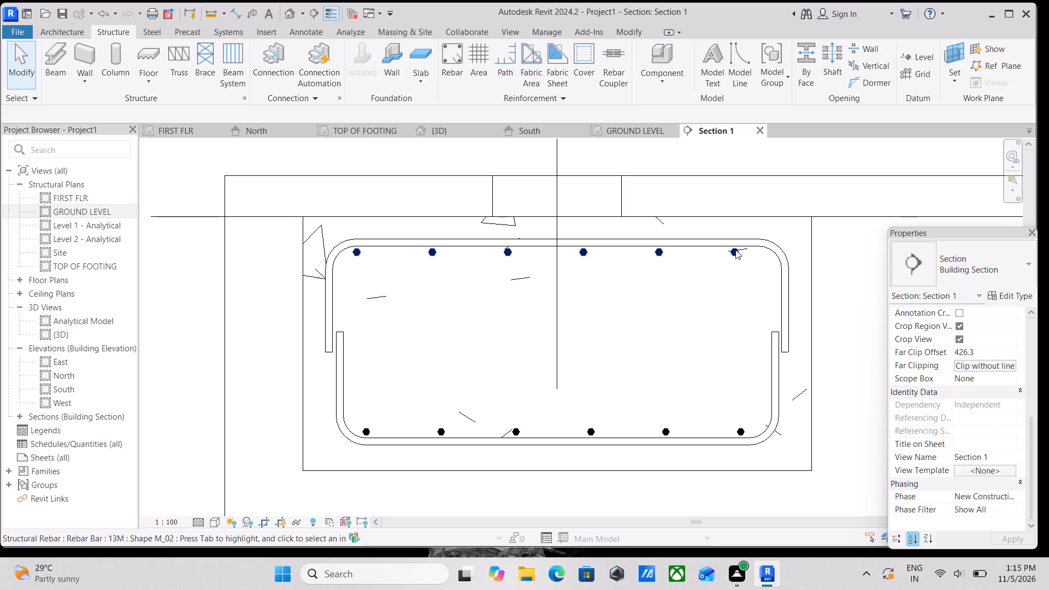
{"action": "left_click", "coordinate": [735, 251]}
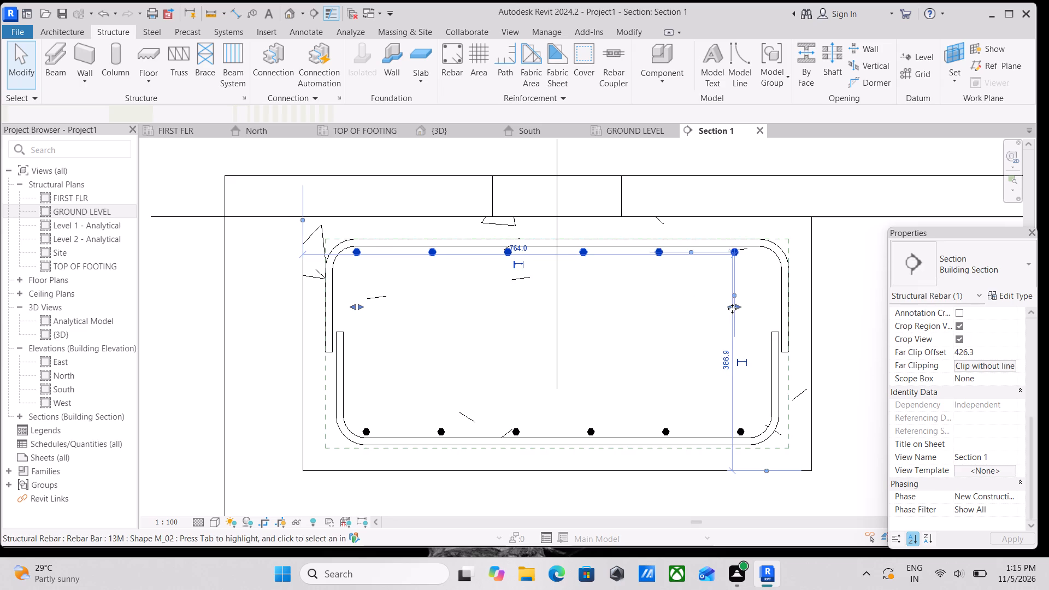
{"action": "left_click_drag", "start_coordinate": [732, 309], "coordinate": [723, 309]}
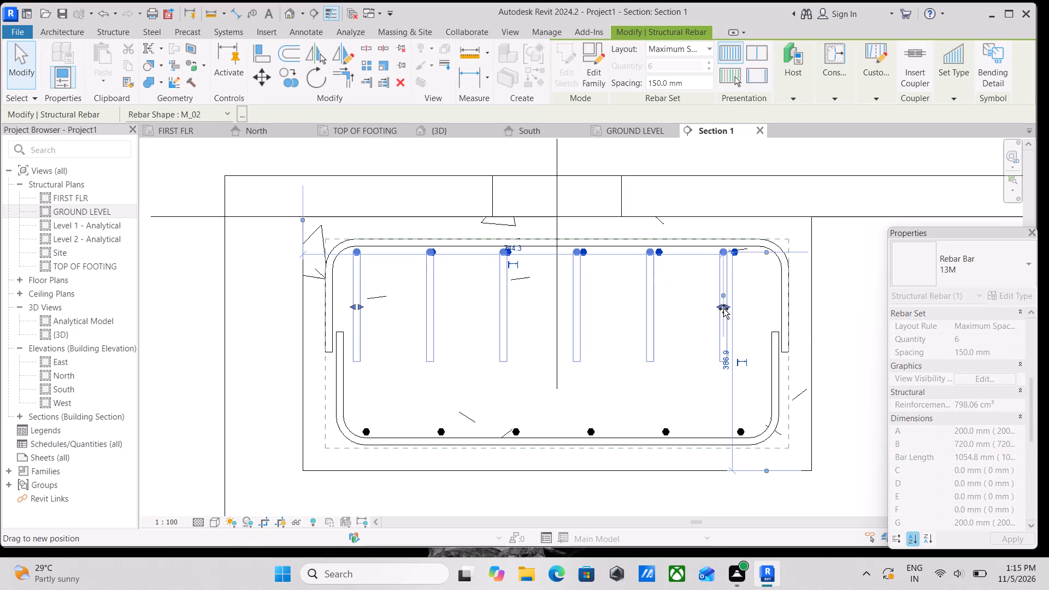
{"action": "left_click_drag", "start_coordinate": [723, 309], "coordinate": [720, 309]}
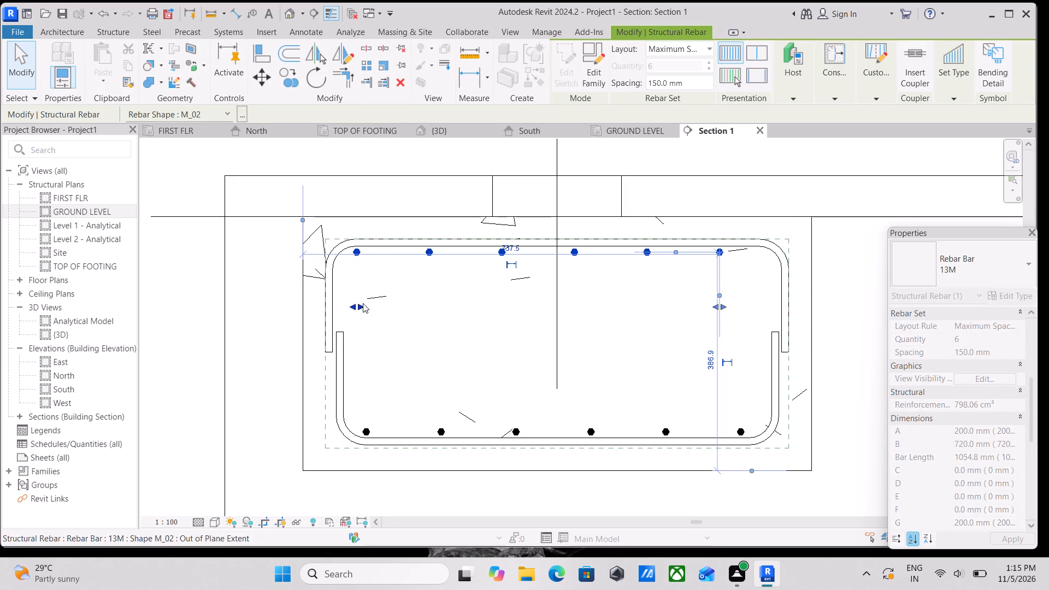
Pull the left end of the upper perpendicular bar set further inward, leaving five bars in the set.
{"action": "left_click_drag", "start_coordinate": [363, 303], "coordinate": [383, 305]}
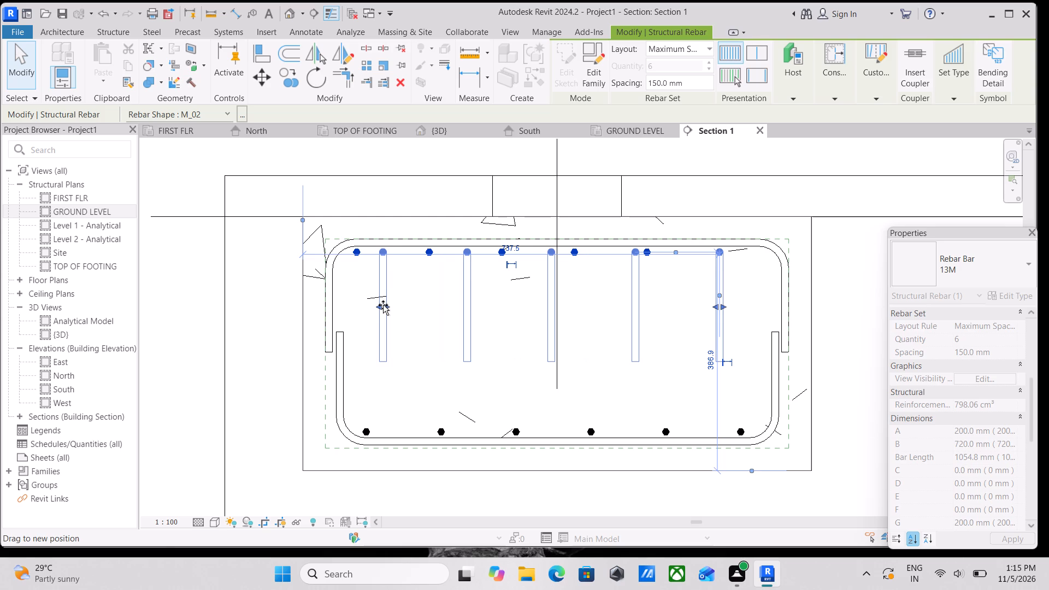
{"action": "left_click_drag", "start_coordinate": [383, 305], "coordinate": [382, 305]}
Extend the left end of the lower perpendicular bar set outward to about 802 mm from the footing's right side.
{"action": "left_click", "coordinate": [363, 428]}
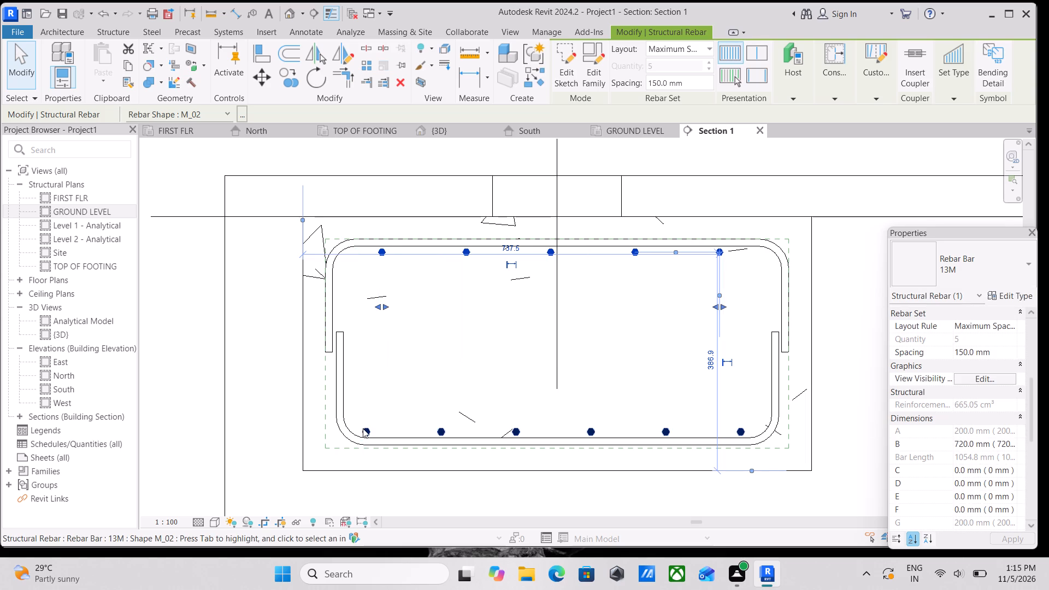
{"action": "left_click", "coordinate": [360, 375]}
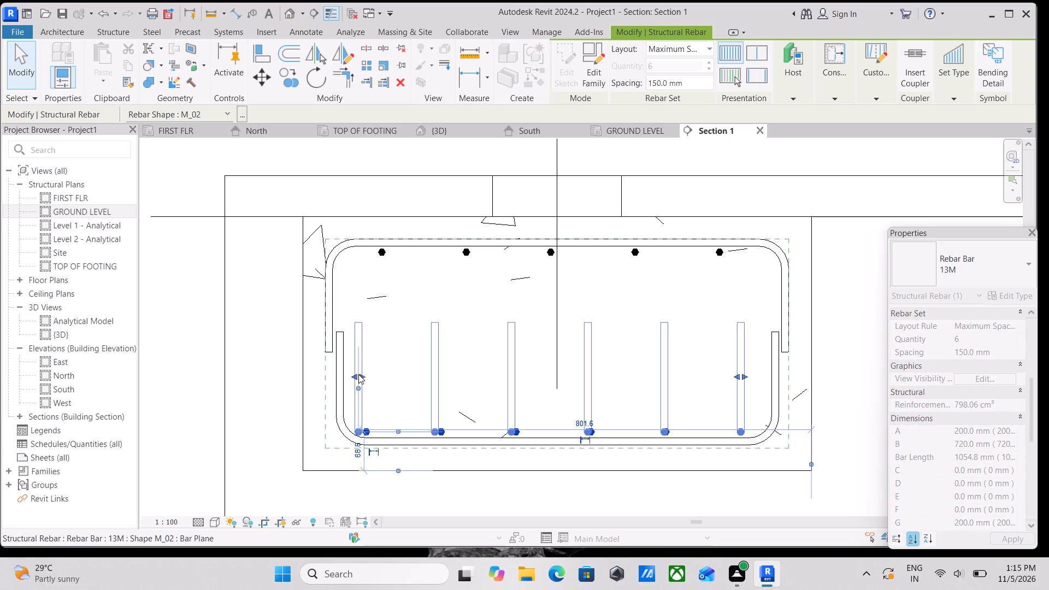
Nudge the lower perpendicular bar set up to about 74 mm above the footing's underside.
{"action": "scroll", "coordinate": [407, 341], "scroll_direction": "down", "scroll_amount": 1}
{"action": "middle_click_drag", "start_coordinate": [407, 341], "coordinate": [374, 346]}
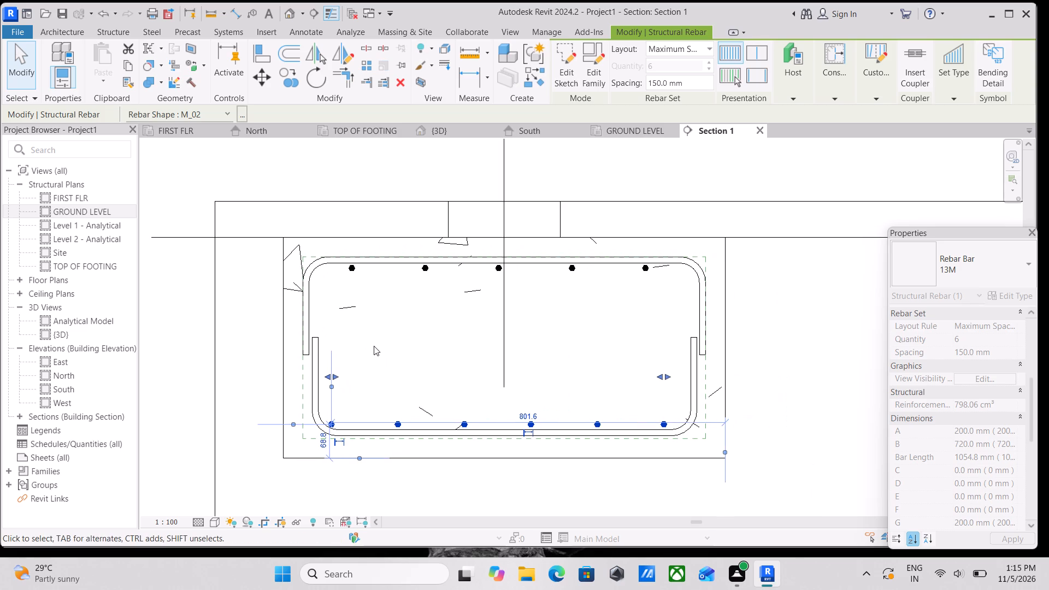
{"action": "key", "text": "Up"}
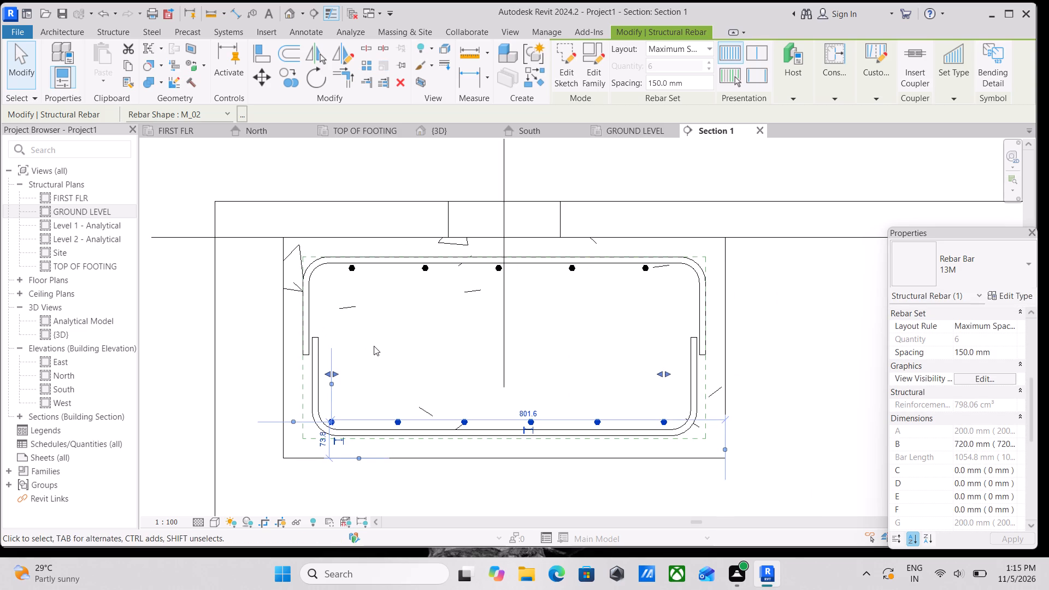
{"action": "key", "text": "Escape"}
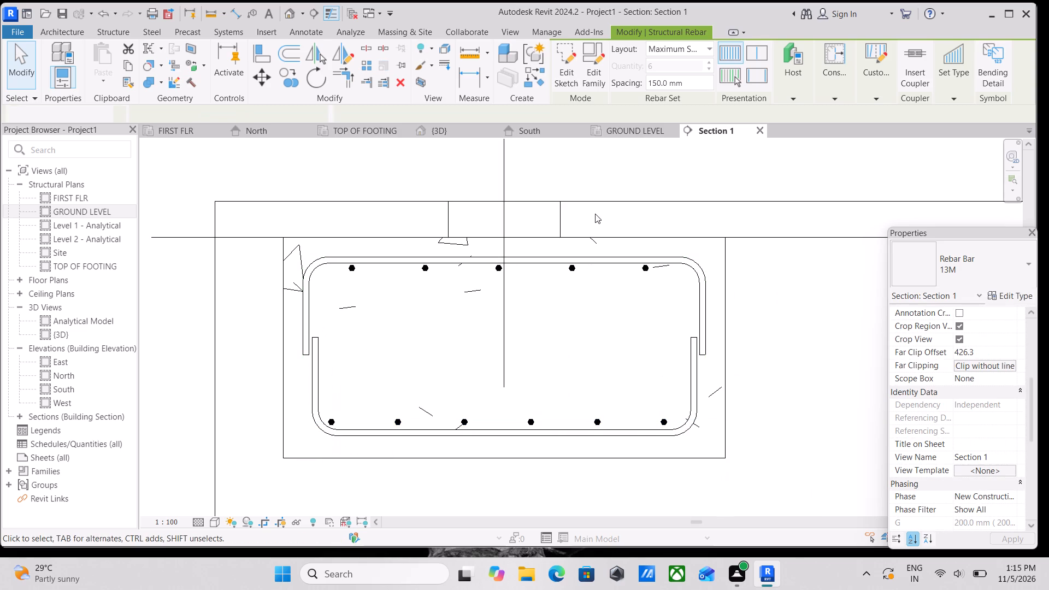
Examine the adjusted footing bar sets from different angles in the 3D view.
{"action": "left_click", "coordinate": [459, 128]}
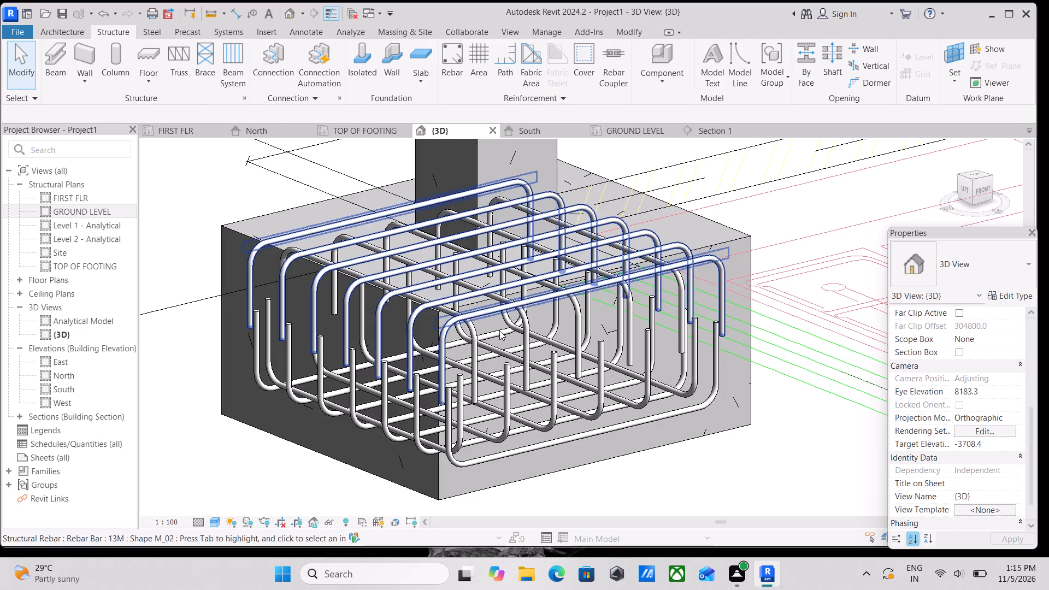
{"action": "scroll", "coordinate": [510, 359], "scroll_direction": "down", "scroll_amount": 2}
{"action": "scroll", "coordinate": [552, 343], "scroll_direction": "down", "scroll_amount": 1}
{"action": "middle_click_drag", "start_coordinate": [556, 340], "coordinate": [616, 377], "text": "shift"}
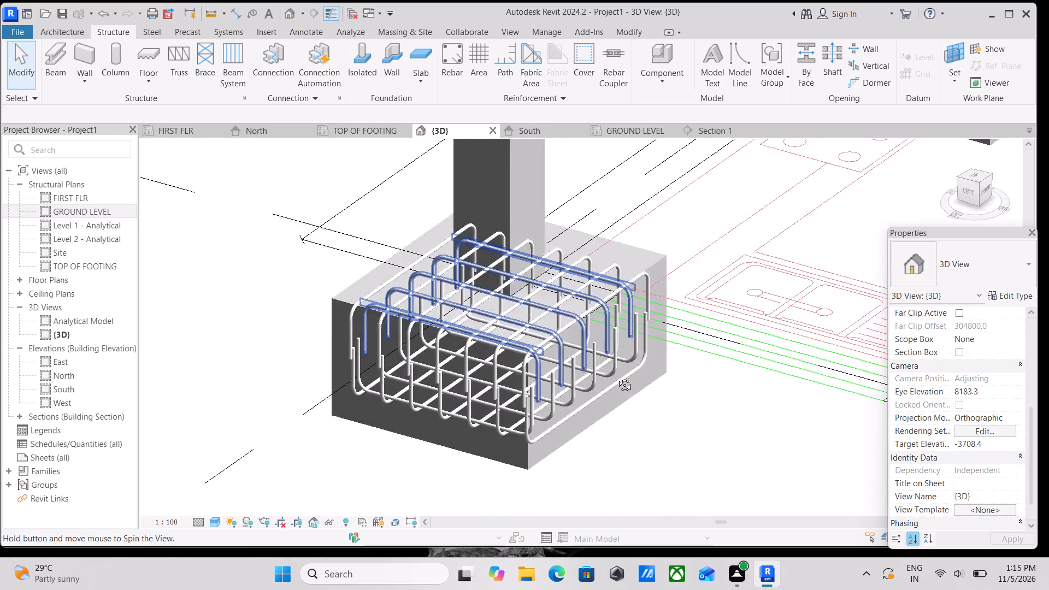
{"action": "middle_click_drag", "start_coordinate": [616, 377], "coordinate": [657, 376], "text": "shift"}
{"action": "scroll", "coordinate": [623, 375], "scroll_direction": "up", "scroll_amount": 2}
{"action": "scroll", "coordinate": [625, 373], "scroll_direction": "down", "scroll_amount": 2}
{"action": "middle_click_drag", "start_coordinate": [631, 374], "coordinate": [646, 263], "text": "shift"}
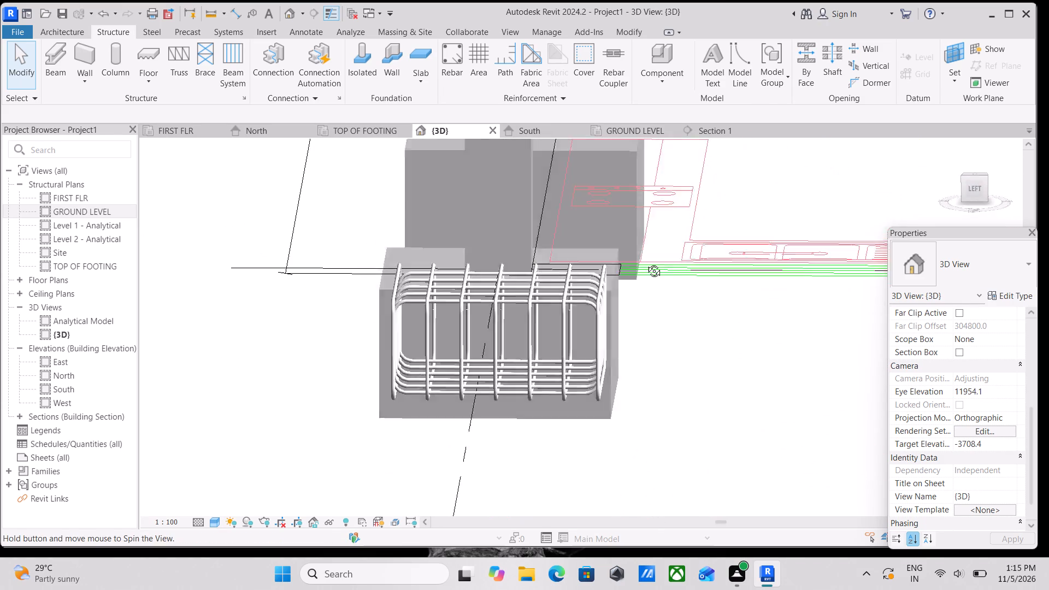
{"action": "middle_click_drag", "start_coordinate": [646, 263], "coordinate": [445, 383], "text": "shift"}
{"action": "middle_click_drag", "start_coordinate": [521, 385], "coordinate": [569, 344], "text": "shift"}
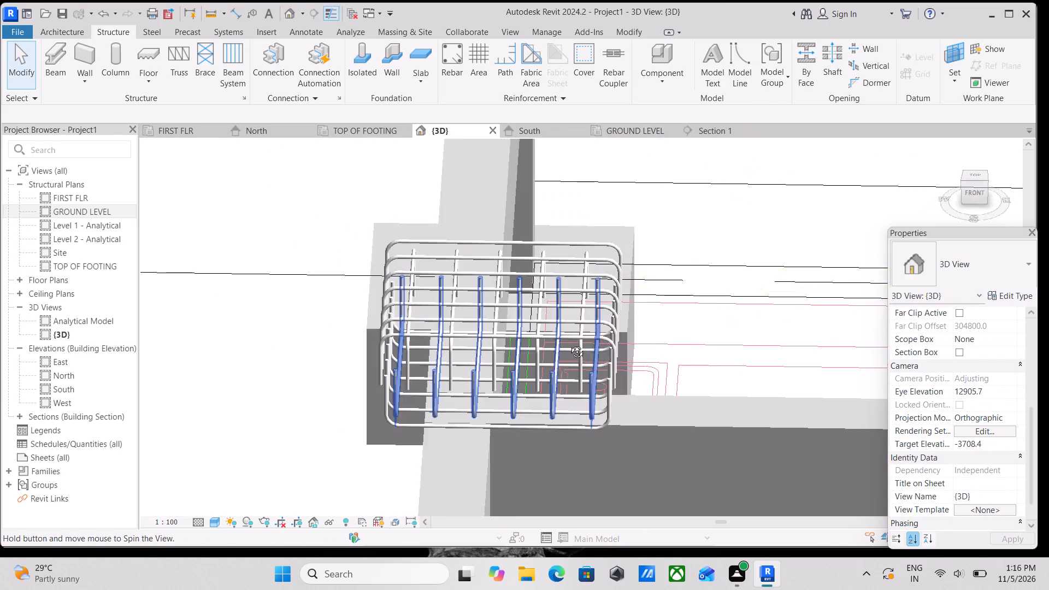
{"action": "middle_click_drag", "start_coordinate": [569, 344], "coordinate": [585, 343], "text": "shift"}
In Section 1, raise the top edge of the crop region above the footing to include the lower part of the column.
{"action": "left_click", "coordinate": [705, 134]}
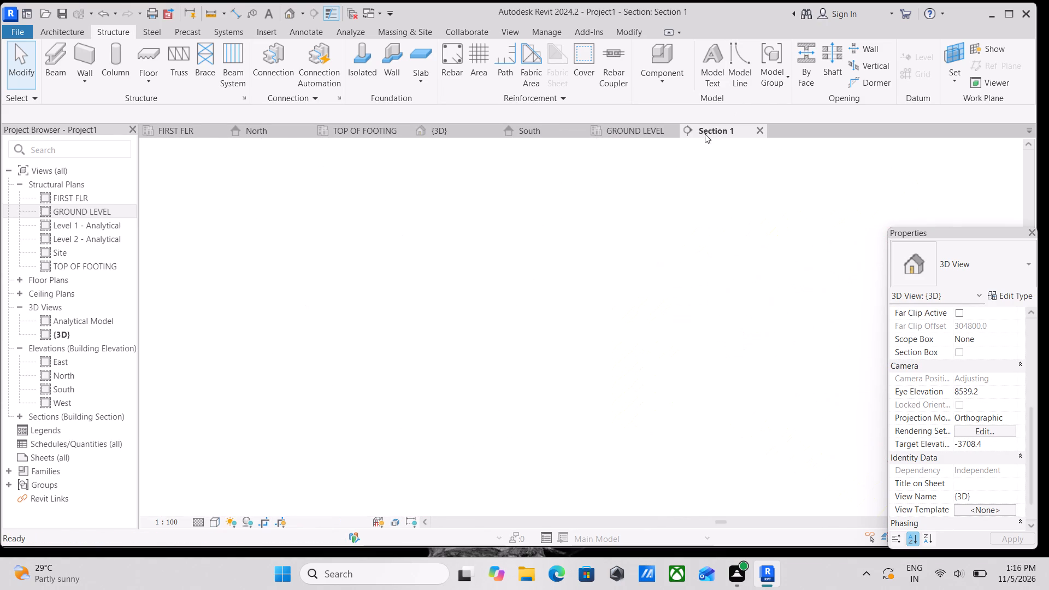
{"action": "scroll", "coordinate": [562, 292], "scroll_direction": "down", "scroll_amount": 3}
{"action": "scroll", "coordinate": [565, 236], "scroll_direction": "down", "scroll_amount": 1}
{"action": "middle_click_drag", "start_coordinate": [565, 236], "coordinate": [555, 296]}
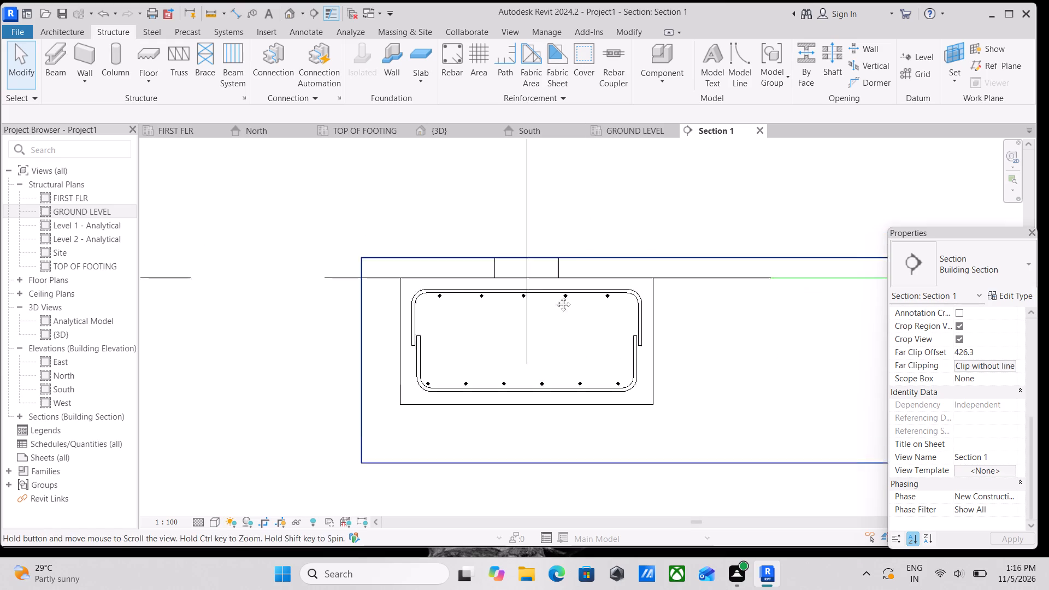
{"action": "middle_click_drag", "start_coordinate": [555, 296], "coordinate": [555, 298]}
{"action": "left_click", "coordinate": [532, 292]}
{"action": "scroll", "coordinate": [550, 281], "scroll_direction": "down", "scroll_amount": 2}
{"action": "middle_click_drag", "start_coordinate": [550, 281], "coordinate": [537, 324]}
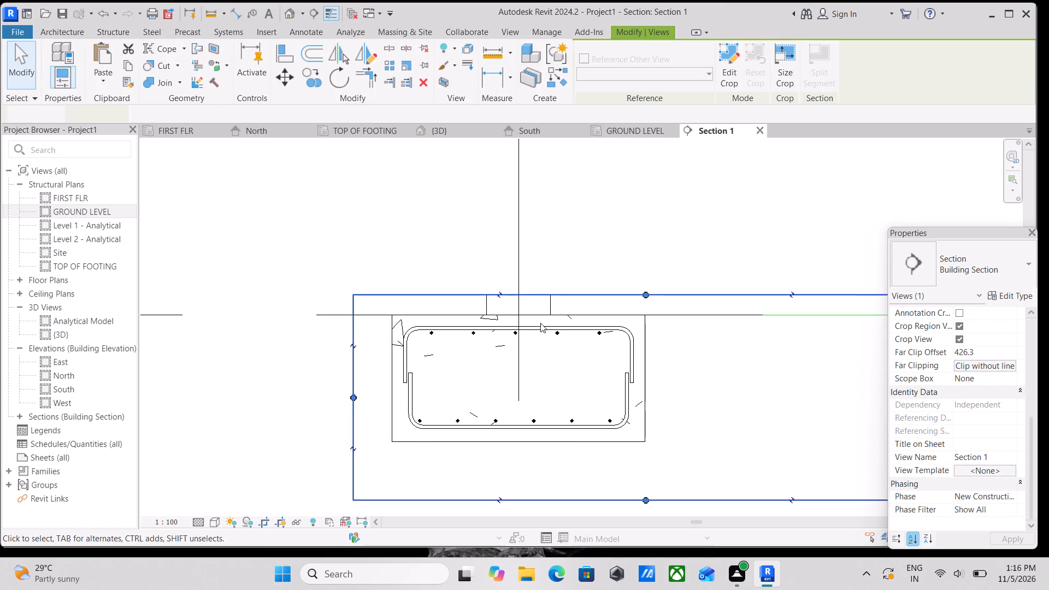
{"action": "left_click_drag", "start_coordinate": [608, 332], "coordinate": [612, 306]}
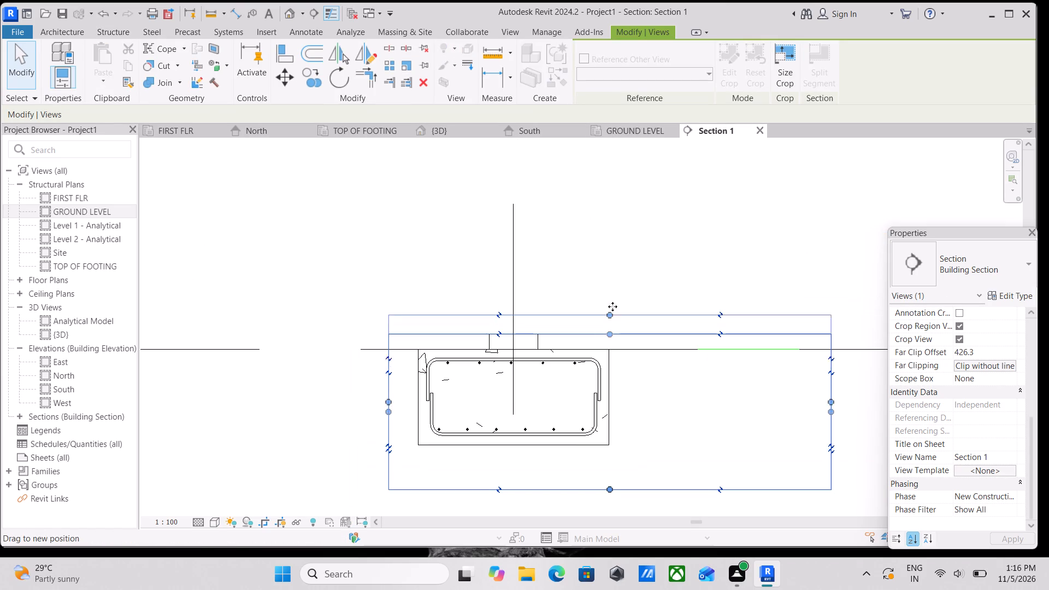
{"action": "left_click_drag", "start_coordinate": [612, 306], "coordinate": [632, 190]}
{"action": "middle_click_drag", "start_coordinate": [593, 243], "coordinate": [575, 346]}
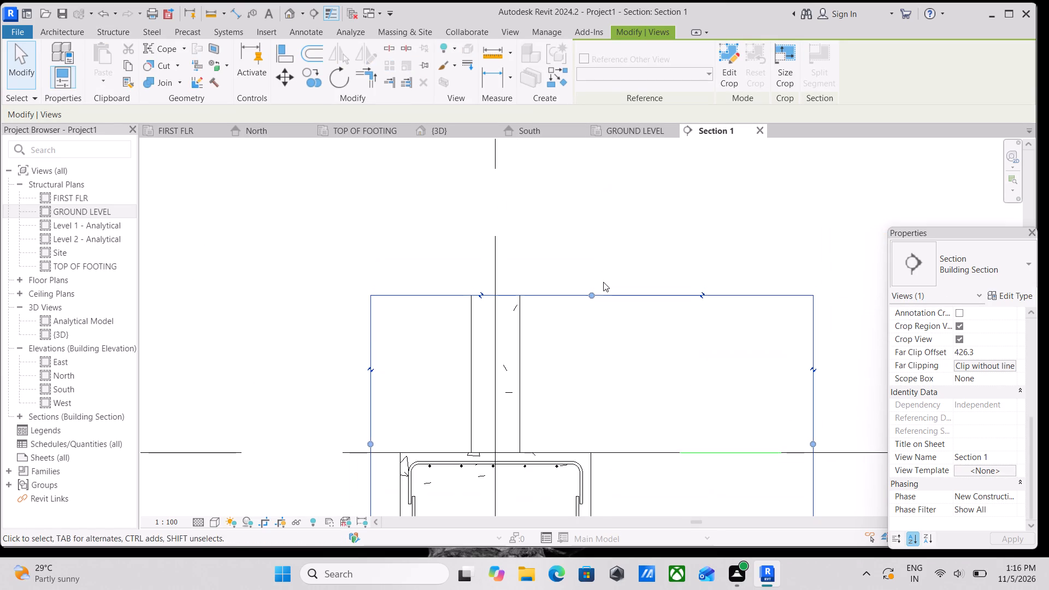
Extend the top edge of Section 1's crop region up the column until it cuts just into the GROUND LEVEL beam.
{"action": "left_click_drag", "start_coordinate": [591, 293], "coordinate": [600, 233]}
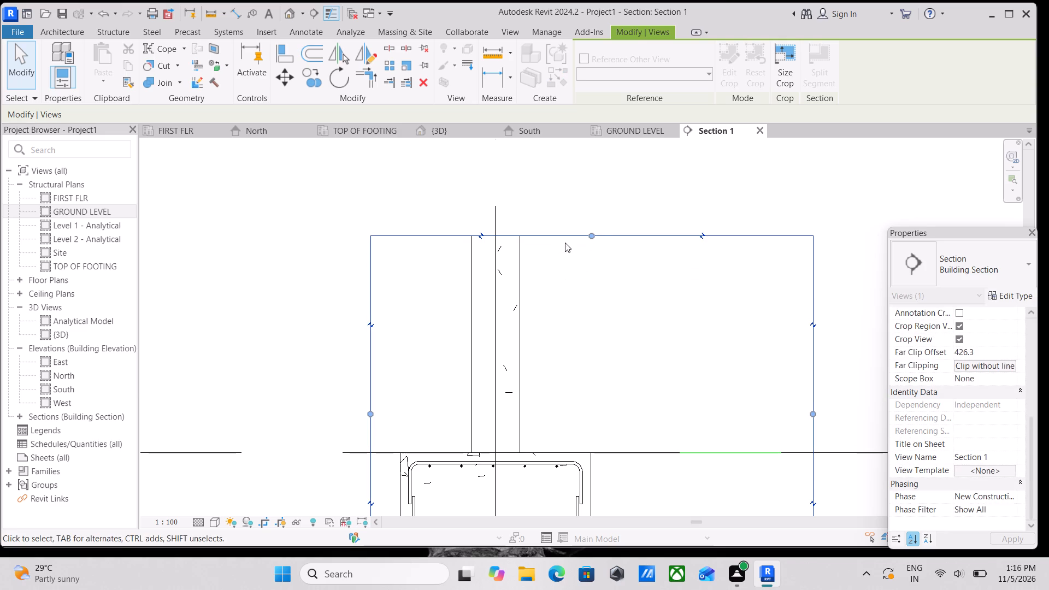
{"action": "left_click_drag", "start_coordinate": [592, 235], "coordinate": [599, 202]}
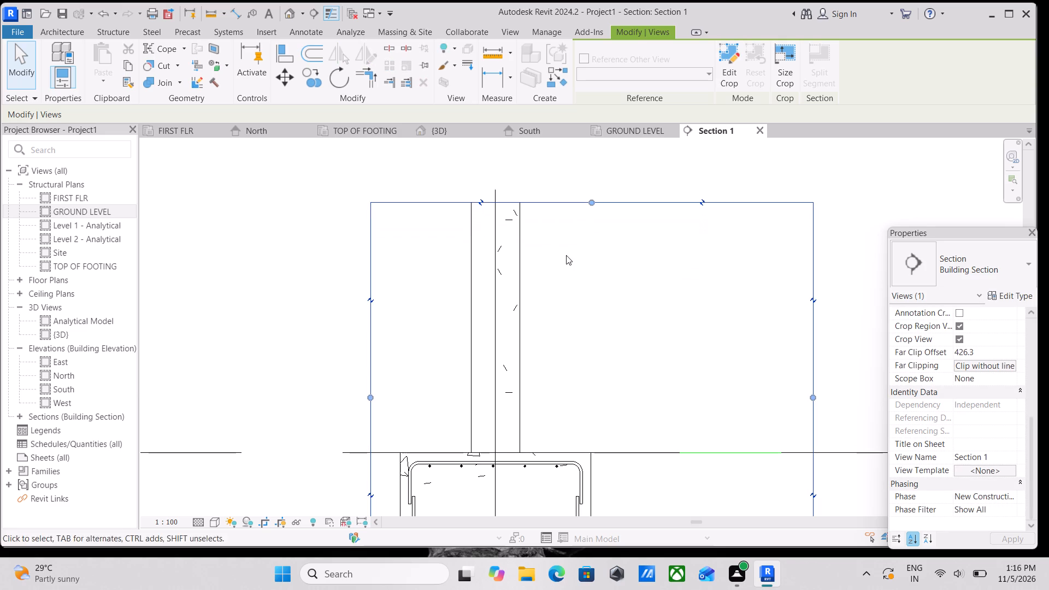
{"action": "middle_click_drag", "start_coordinate": [566, 255], "coordinate": [562, 327]}
{"action": "left_click_drag", "start_coordinate": [584, 270], "coordinate": [594, 231]}
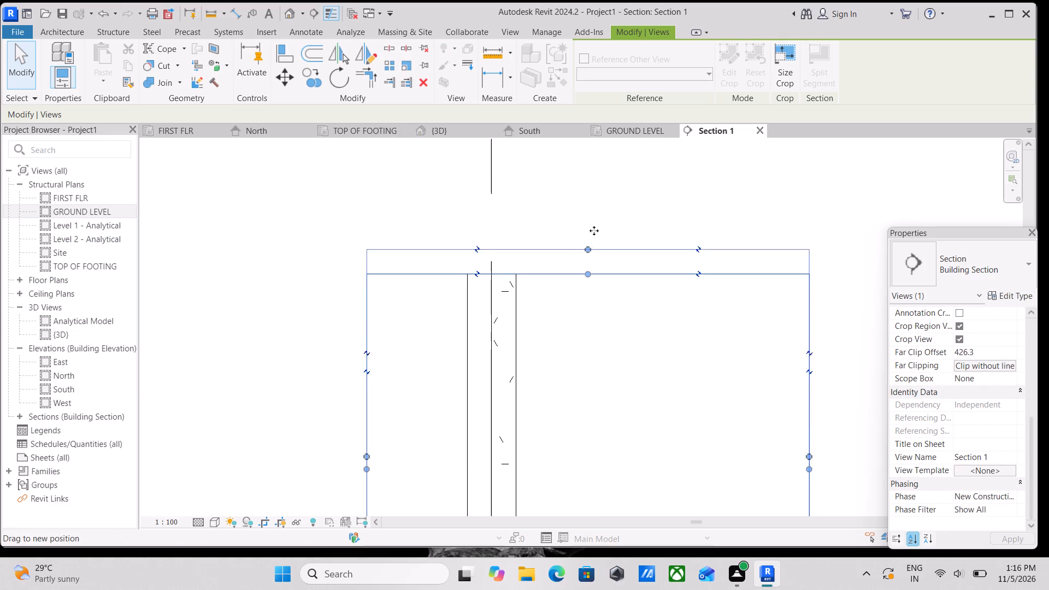
{"action": "left_click_drag", "start_coordinate": [594, 231], "coordinate": [600, 209]}
{"action": "middle_click_drag", "start_coordinate": [581, 228], "coordinate": [577, 272]}
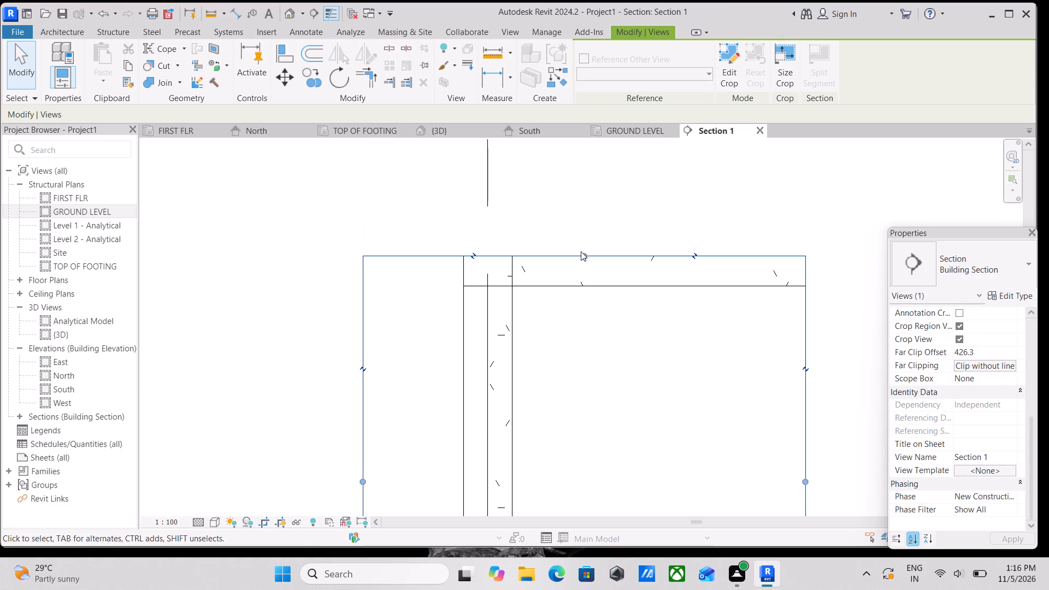
{"action": "left_click_drag", "start_coordinate": [580, 251], "coordinate": [577, 291]}
{"action": "middle_click_drag", "start_coordinate": [570, 321], "coordinate": [591, 298]}
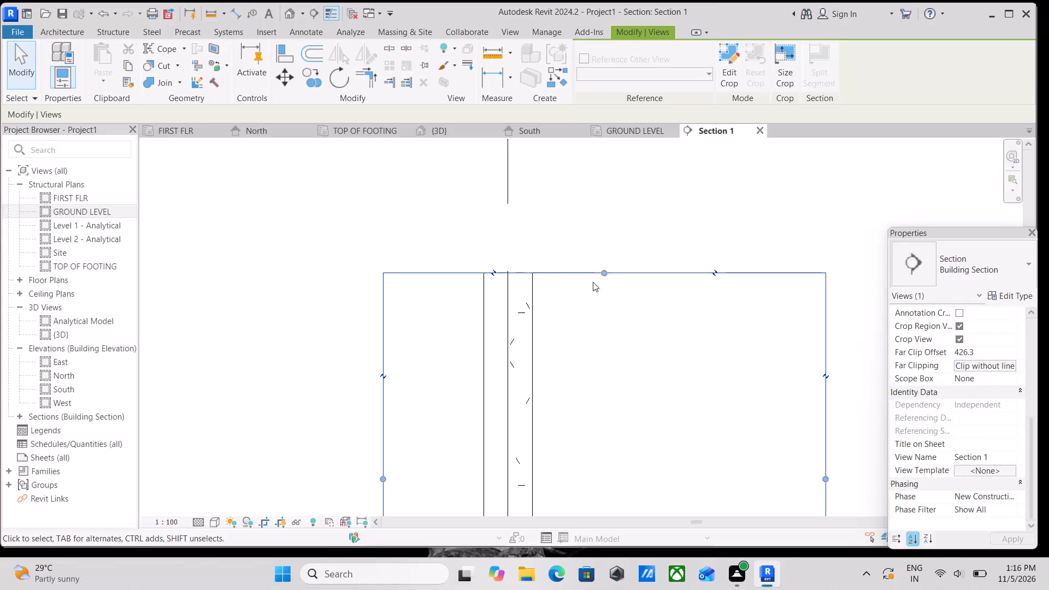
{"action": "left_click_drag", "start_coordinate": [599, 273], "coordinate": [608, 249]}
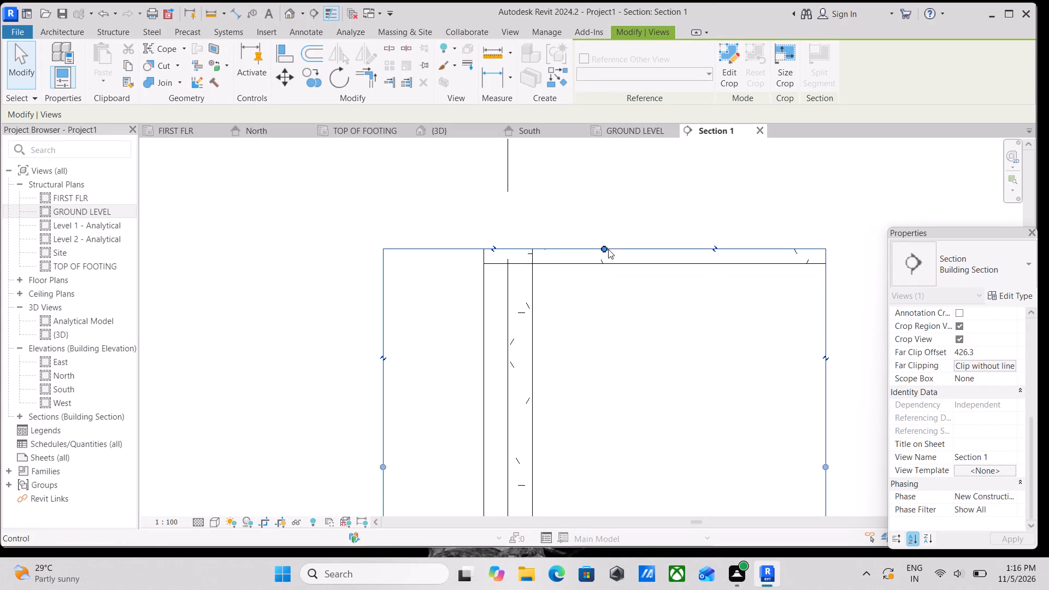
Temporarily hide the BEAM 500MM X 500MM beam in Section 1.
{"action": "left_click", "coordinate": [603, 261]}
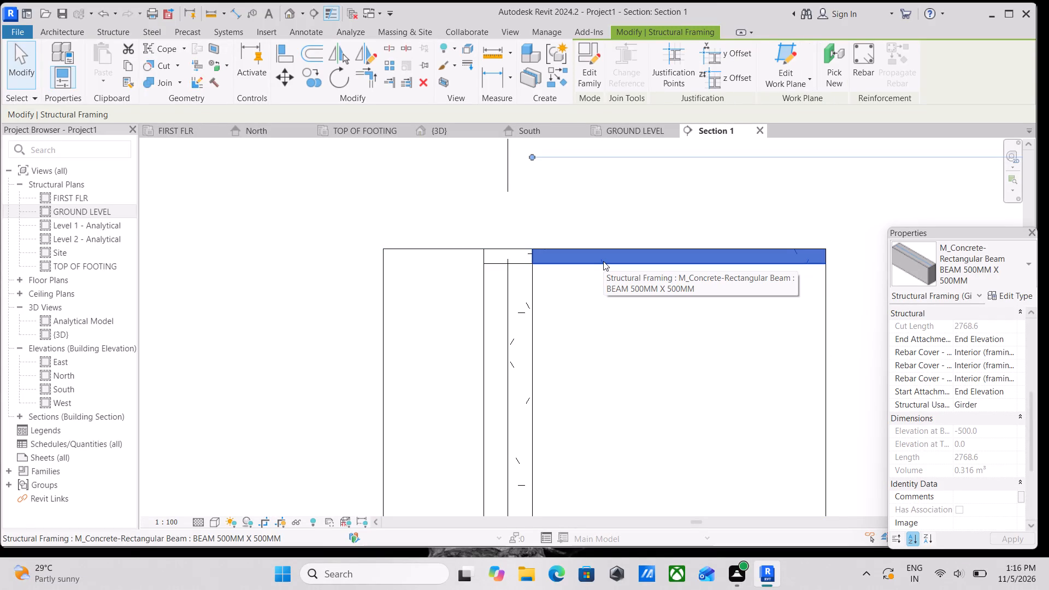
{"action": "type", "text": "HH"}
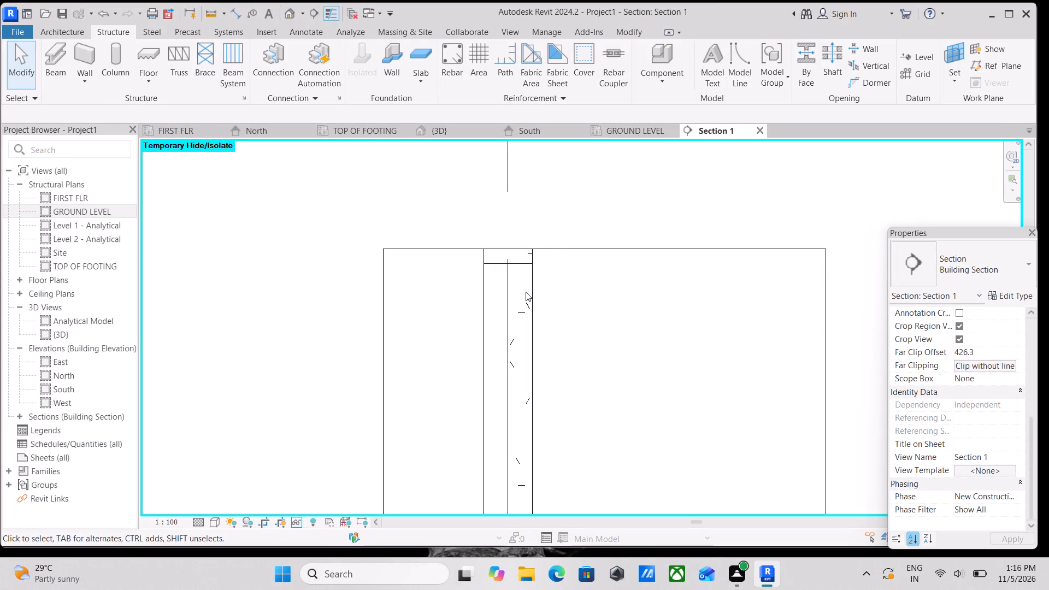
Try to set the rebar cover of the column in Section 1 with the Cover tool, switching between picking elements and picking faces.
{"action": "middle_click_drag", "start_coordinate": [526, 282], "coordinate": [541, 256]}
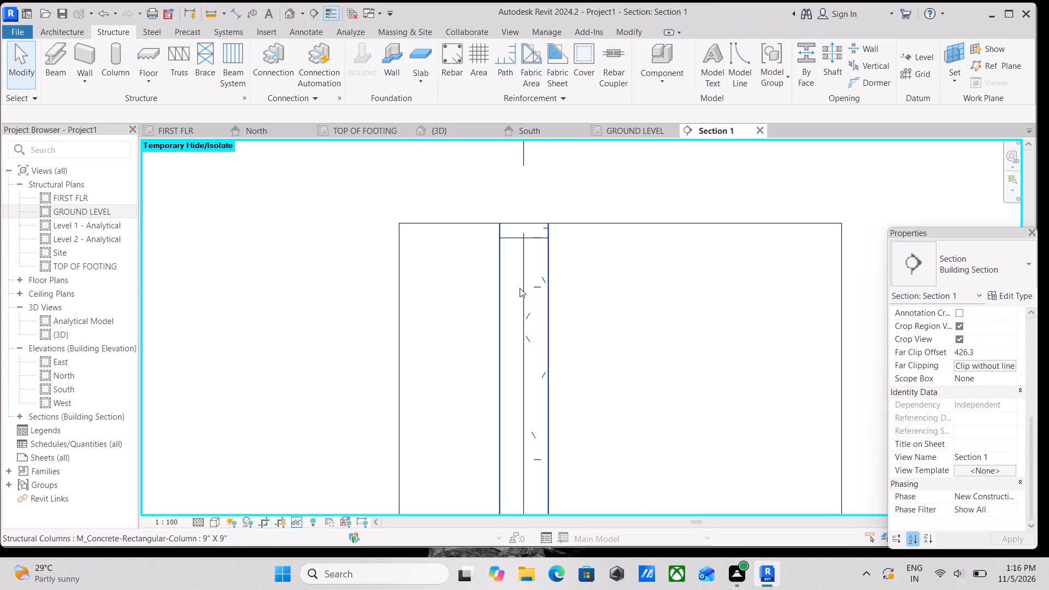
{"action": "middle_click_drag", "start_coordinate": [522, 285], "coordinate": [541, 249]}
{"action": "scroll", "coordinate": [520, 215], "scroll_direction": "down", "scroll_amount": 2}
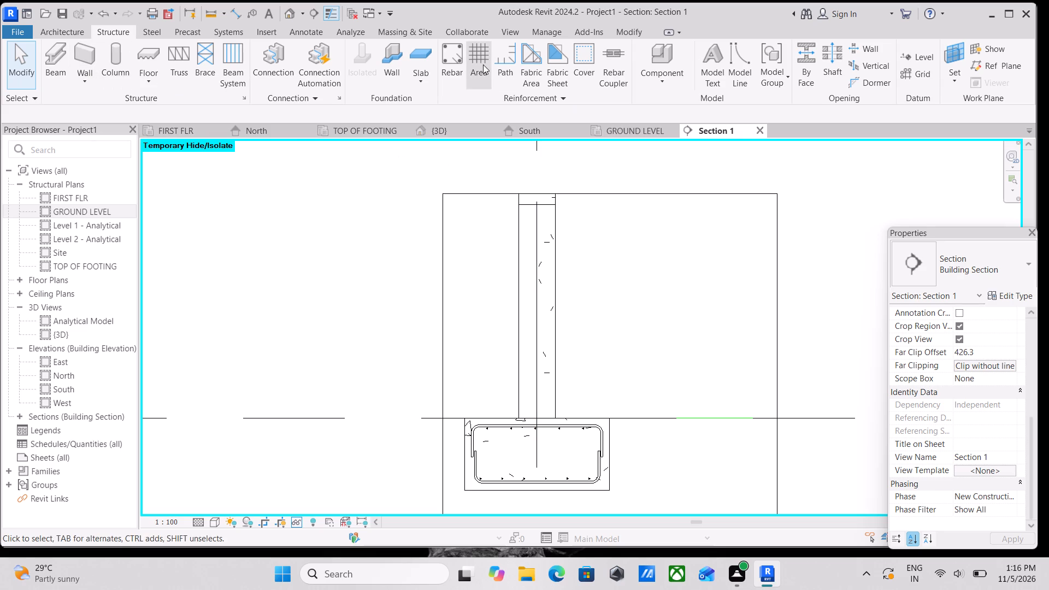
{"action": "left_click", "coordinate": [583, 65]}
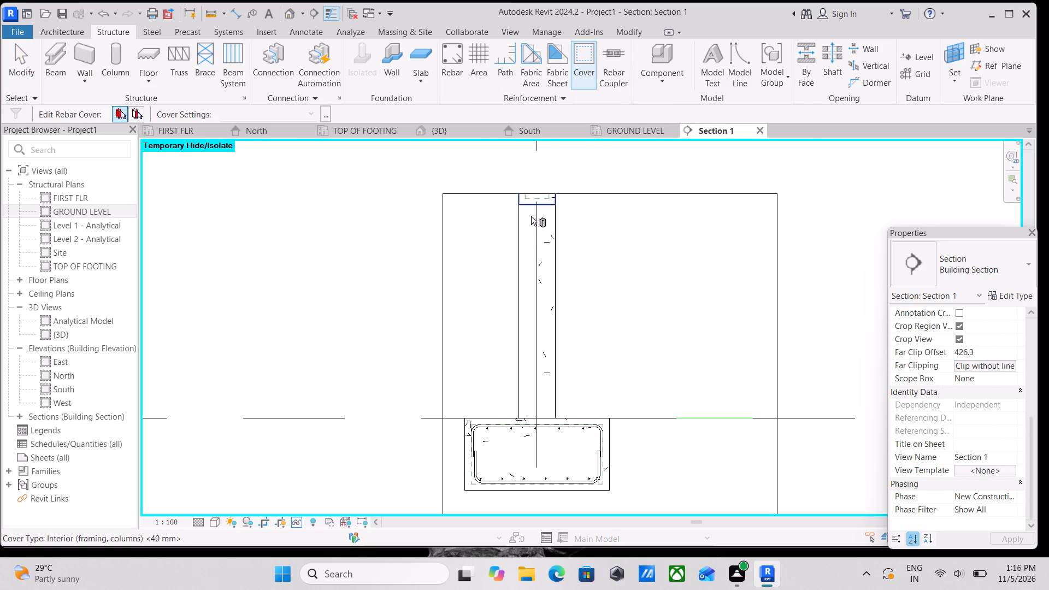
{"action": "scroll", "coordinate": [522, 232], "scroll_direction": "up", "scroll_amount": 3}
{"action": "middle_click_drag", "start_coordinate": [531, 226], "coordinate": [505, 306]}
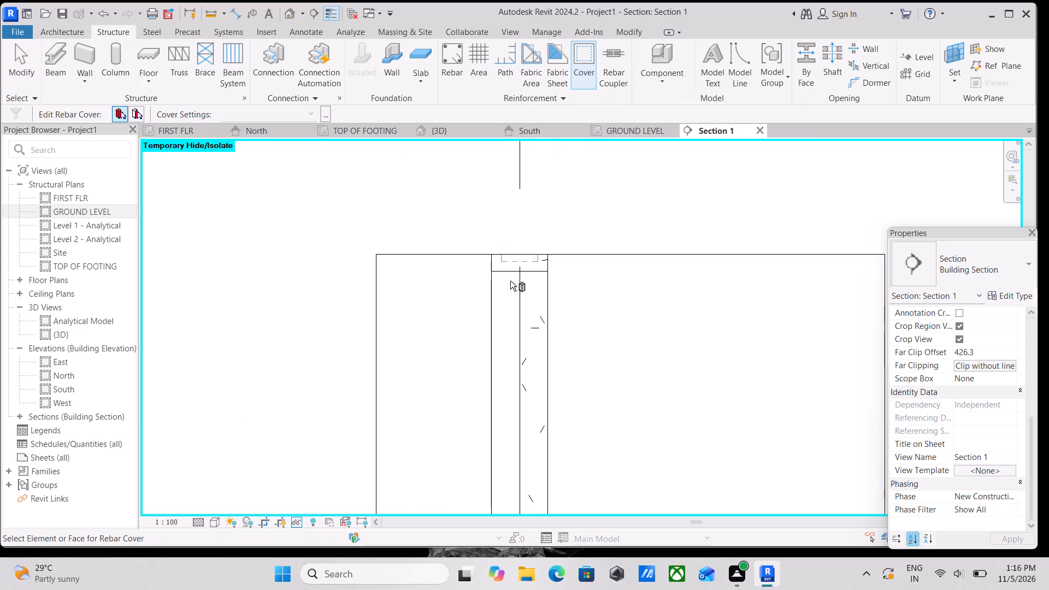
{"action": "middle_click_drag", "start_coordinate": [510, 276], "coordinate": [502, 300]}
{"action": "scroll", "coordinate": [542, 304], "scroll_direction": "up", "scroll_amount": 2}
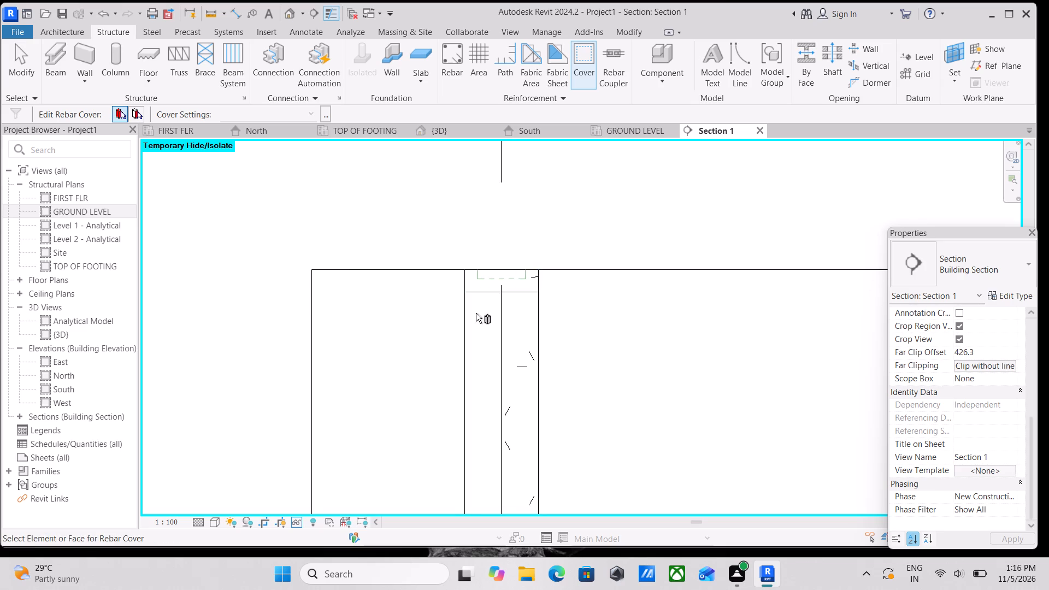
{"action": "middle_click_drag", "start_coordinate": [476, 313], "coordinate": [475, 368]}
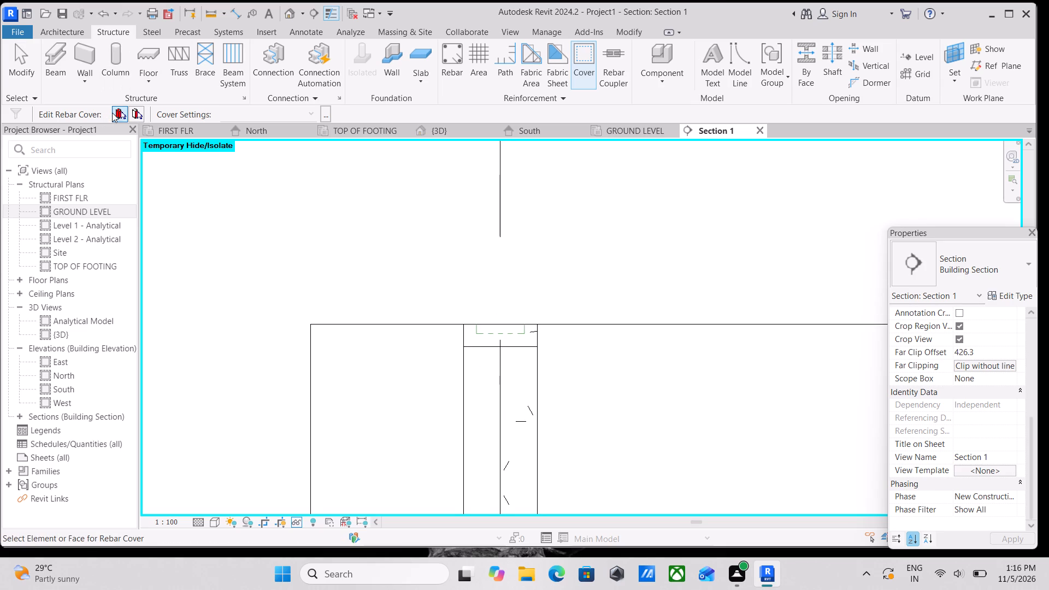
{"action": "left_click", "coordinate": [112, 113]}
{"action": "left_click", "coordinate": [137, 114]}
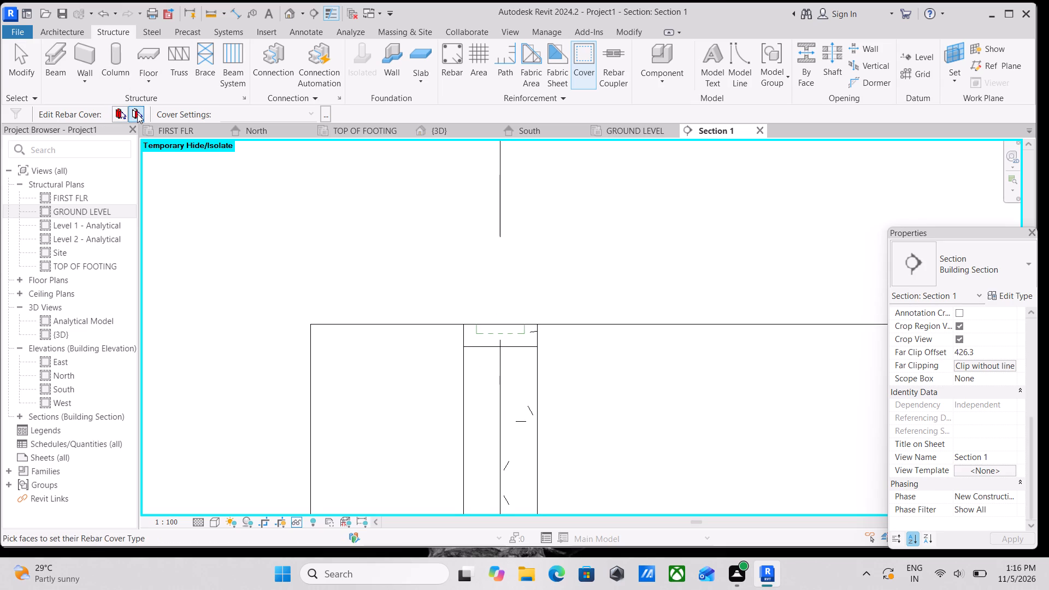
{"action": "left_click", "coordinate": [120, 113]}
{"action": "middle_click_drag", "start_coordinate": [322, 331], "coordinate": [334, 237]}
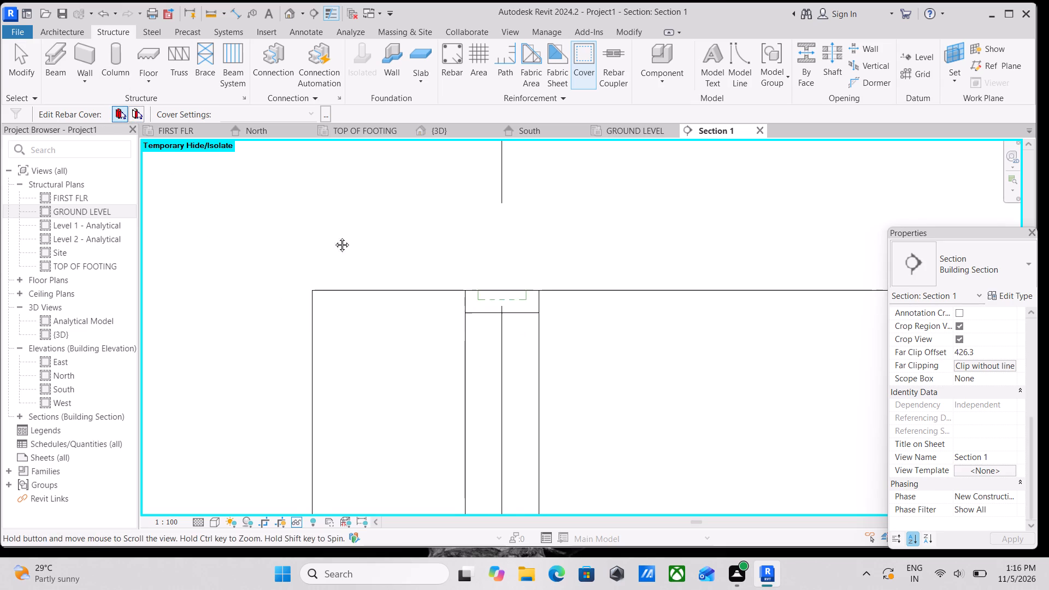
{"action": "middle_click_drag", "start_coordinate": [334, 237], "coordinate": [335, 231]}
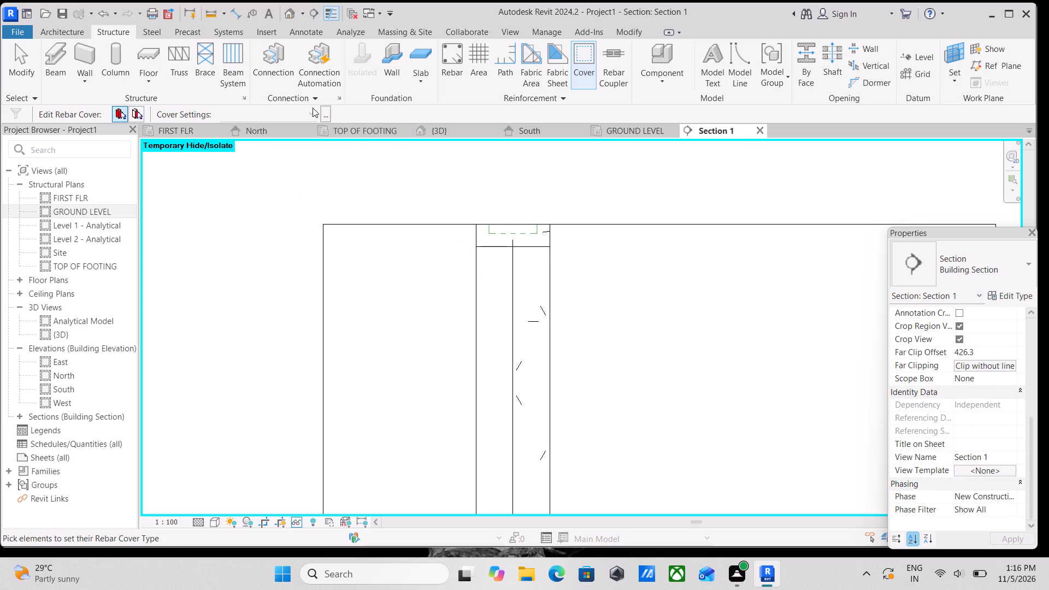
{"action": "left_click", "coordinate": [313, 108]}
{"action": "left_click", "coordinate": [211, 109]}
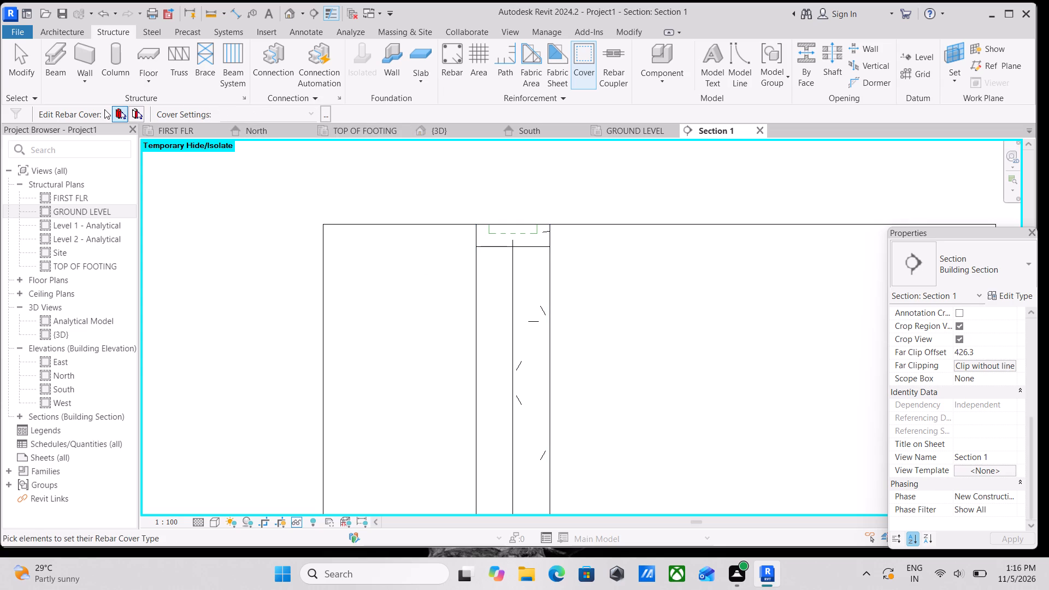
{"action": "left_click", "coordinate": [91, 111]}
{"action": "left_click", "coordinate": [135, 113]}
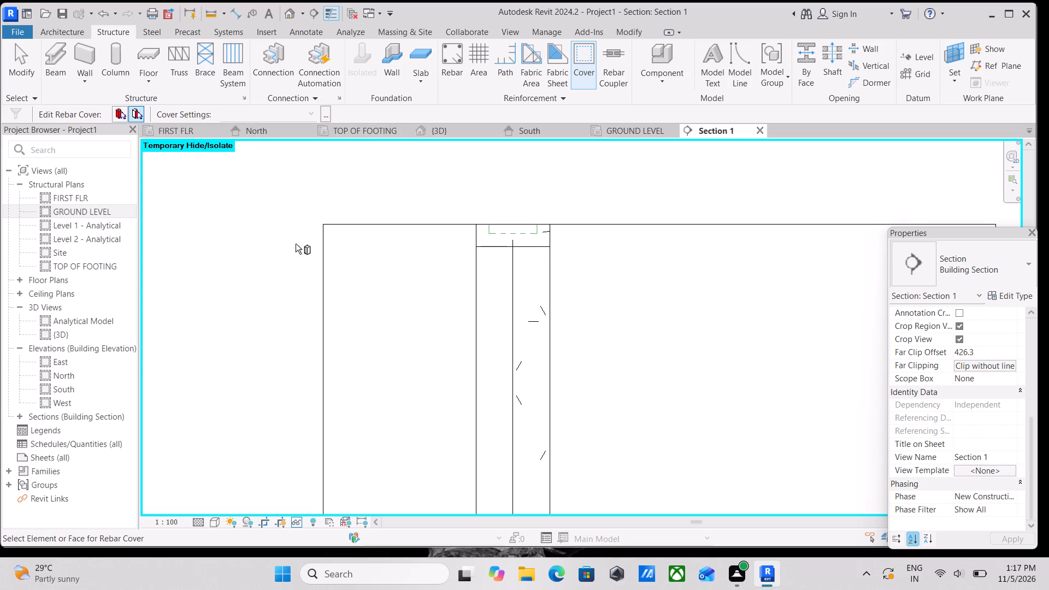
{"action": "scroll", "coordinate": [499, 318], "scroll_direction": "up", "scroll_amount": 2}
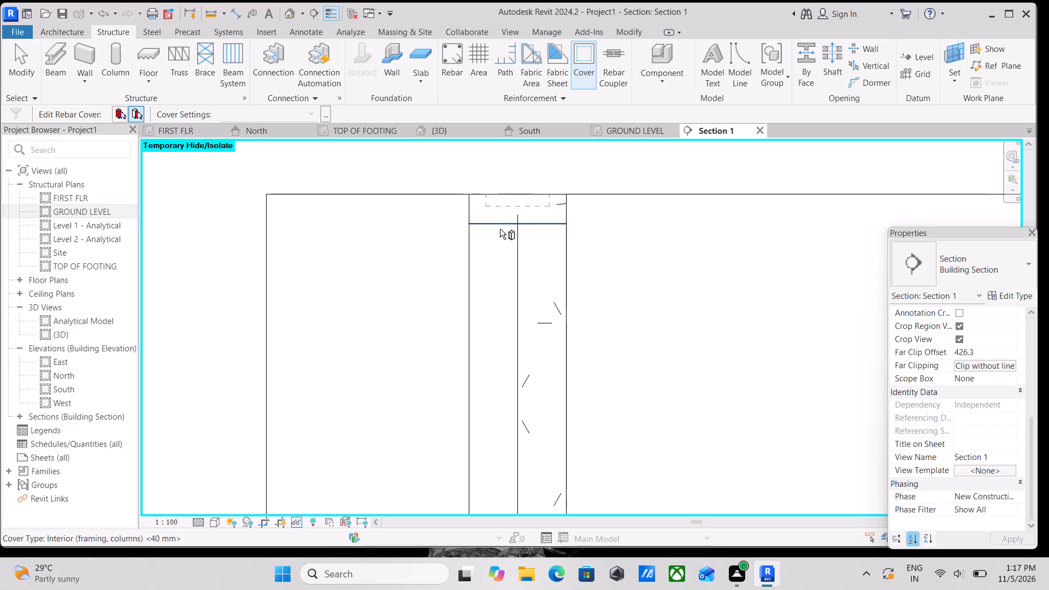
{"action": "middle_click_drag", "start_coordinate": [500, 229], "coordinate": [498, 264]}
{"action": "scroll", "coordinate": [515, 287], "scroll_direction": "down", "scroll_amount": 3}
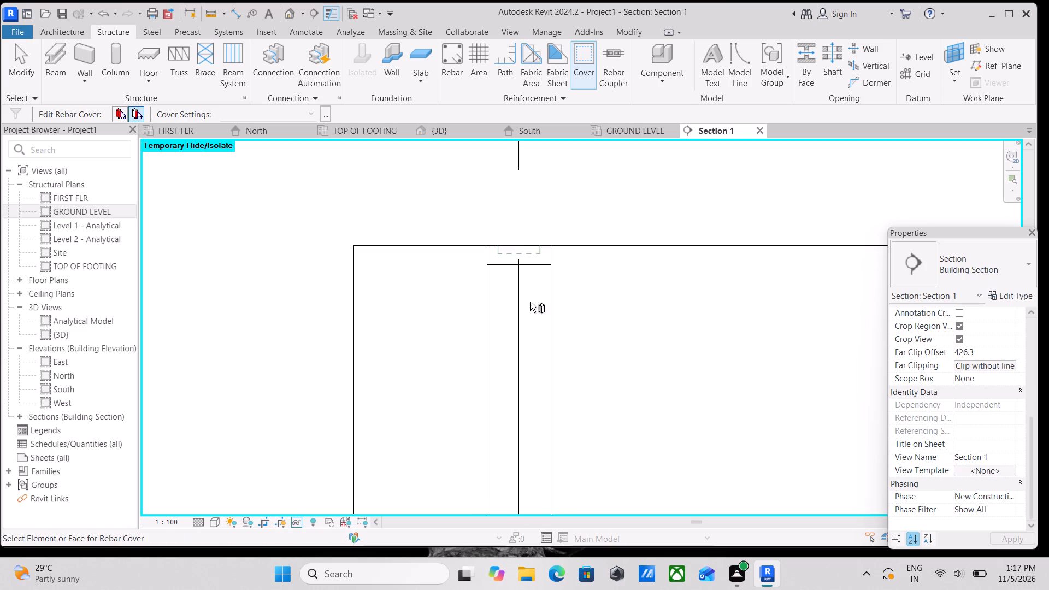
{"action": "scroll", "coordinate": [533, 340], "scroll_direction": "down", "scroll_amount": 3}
Check the column and footing covers in the 3D view and the TOP OF FOOTING plan, and leave the Cover command.
{"action": "left_click", "coordinate": [437, 126]}
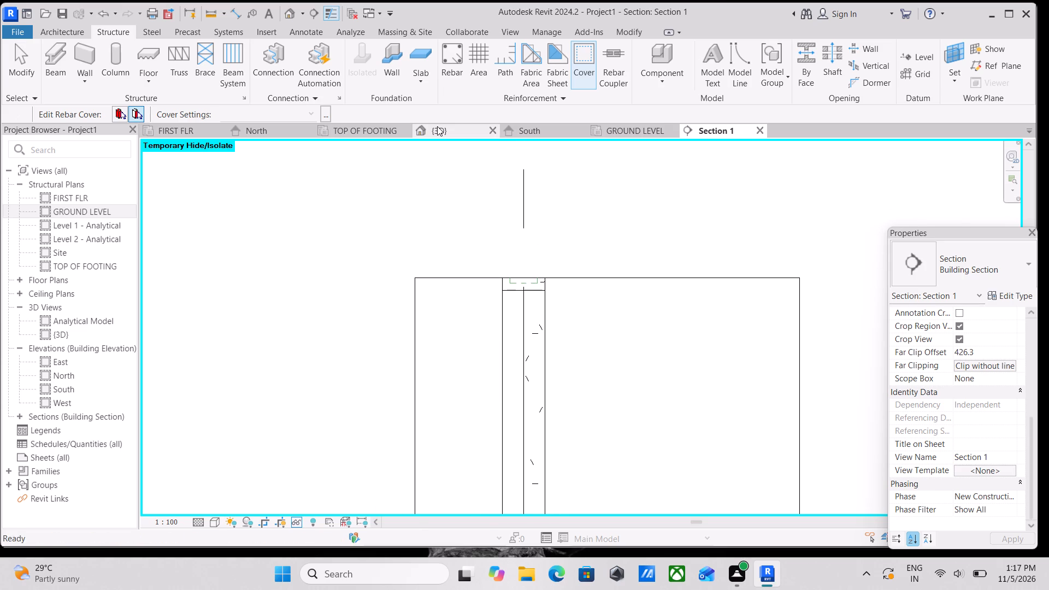
{"action": "scroll", "coordinate": [462, 268], "scroll_direction": "down", "scroll_amount": 6}
{"action": "middle_click_drag", "start_coordinate": [478, 288], "coordinate": [463, 387]}
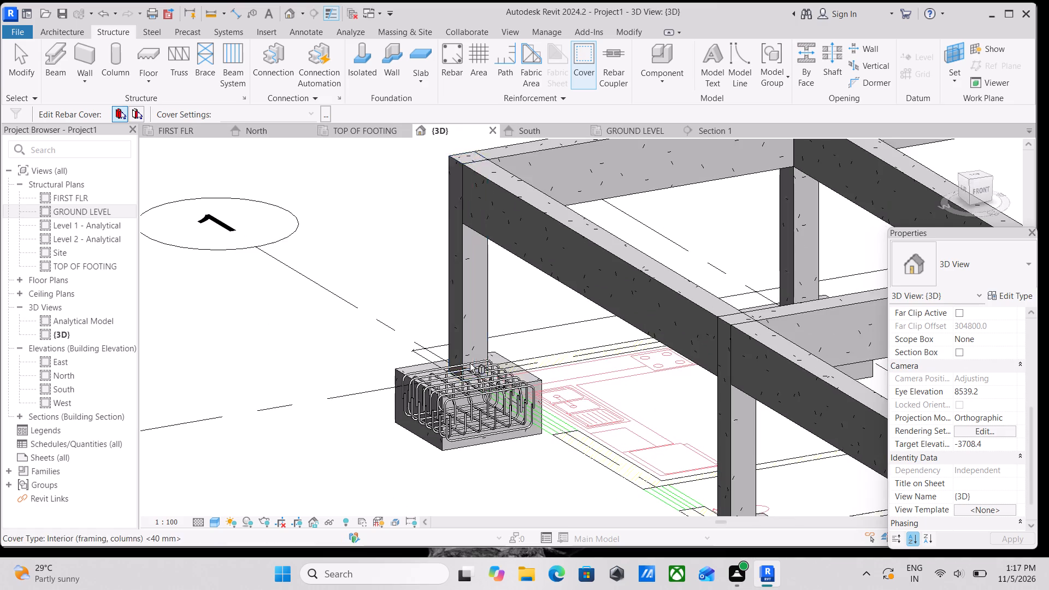
{"action": "scroll", "coordinate": [470, 362], "scroll_direction": "down", "scroll_amount": 3}
{"action": "middle_click_drag", "start_coordinate": [470, 362], "coordinate": [464, 381]}
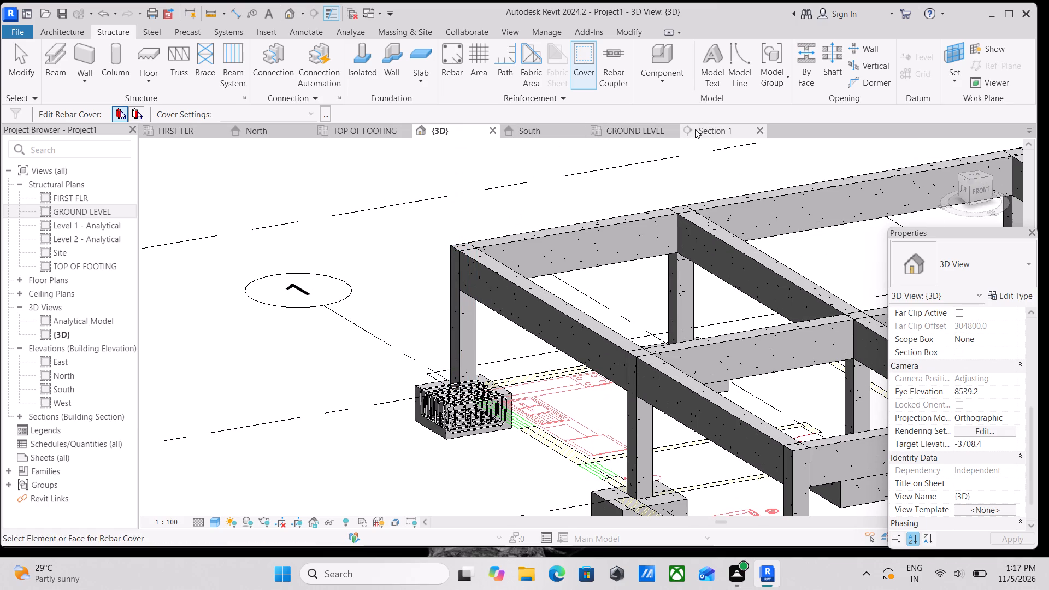
{"action": "left_click", "coordinate": [534, 128]}
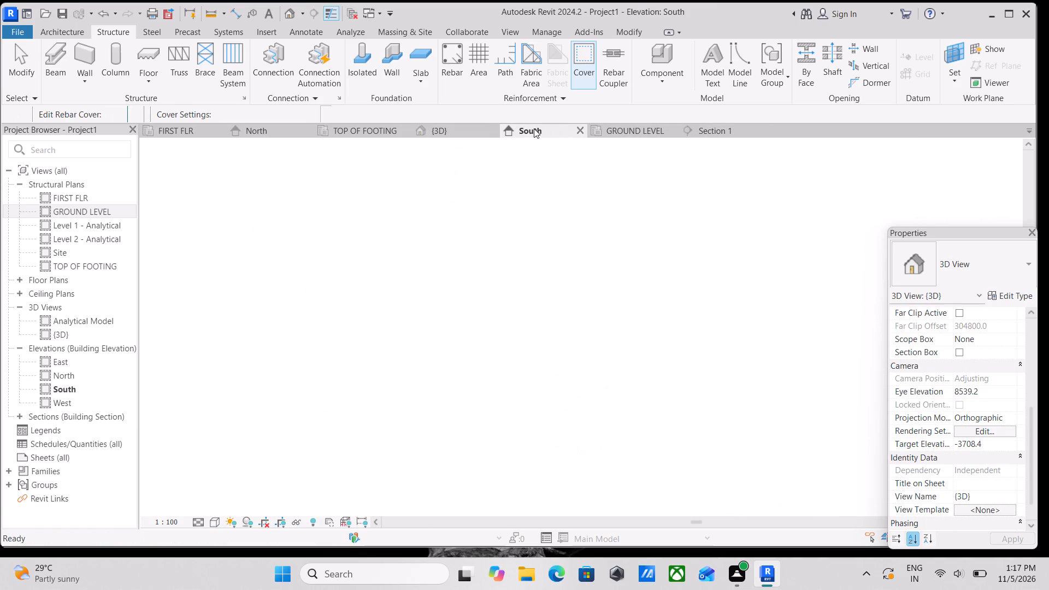
{"action": "left_click", "coordinate": [368, 127]}
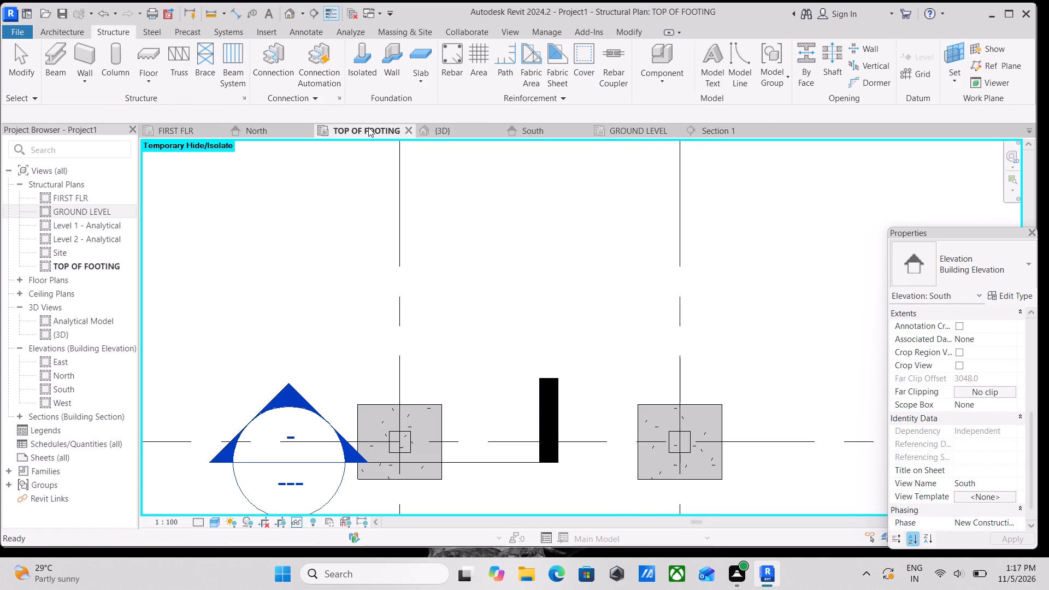
{"action": "scroll", "coordinate": [432, 304], "scroll_direction": "down", "scroll_amount": 2}
{"action": "middle_click_drag", "start_coordinate": [452, 314], "coordinate": [470, 265]}
{"action": "scroll", "coordinate": [439, 387], "scroll_direction": "up", "scroll_amount": 3}
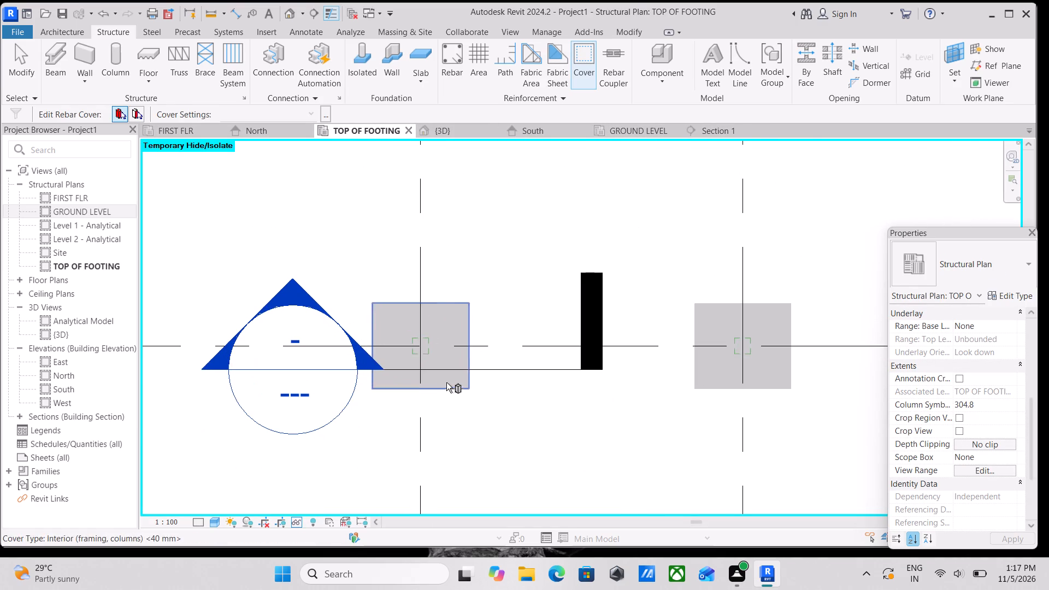
{"action": "key", "text": "Escape"}
{"action": "key", "text": "Escape"}
{"action": "key", "text": "Escape"}
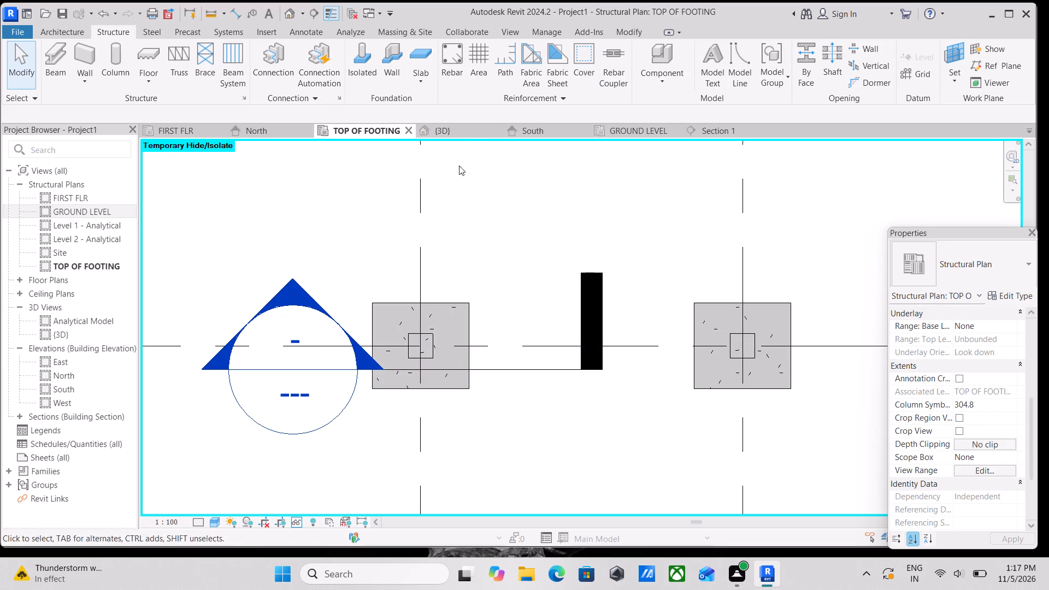
Delete the Section 1 marker and its view from the TOP OF FOOTING plan.
{"action": "left_click", "coordinate": [500, 368]}
{"action": "right_click", "coordinate": [500, 368]}
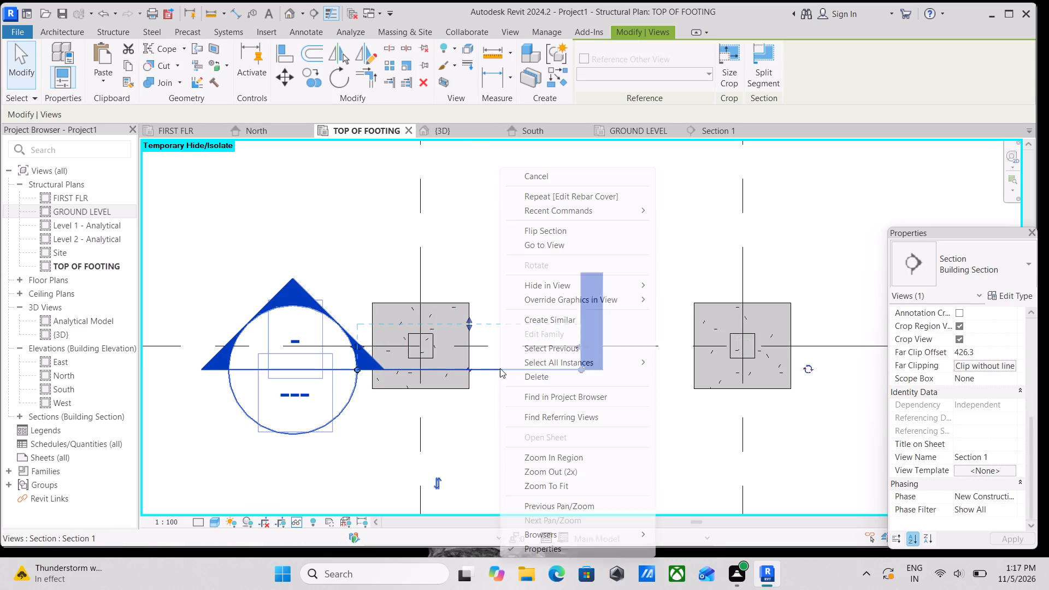
{"action": "left_click", "coordinate": [567, 378]}
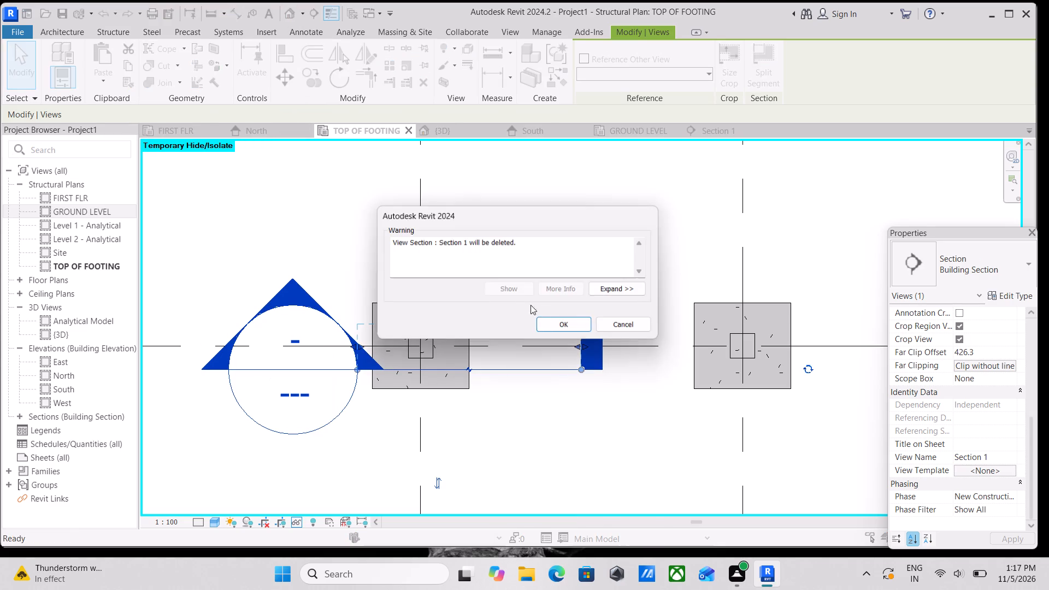
{"action": "left_click", "coordinate": [558, 328]}
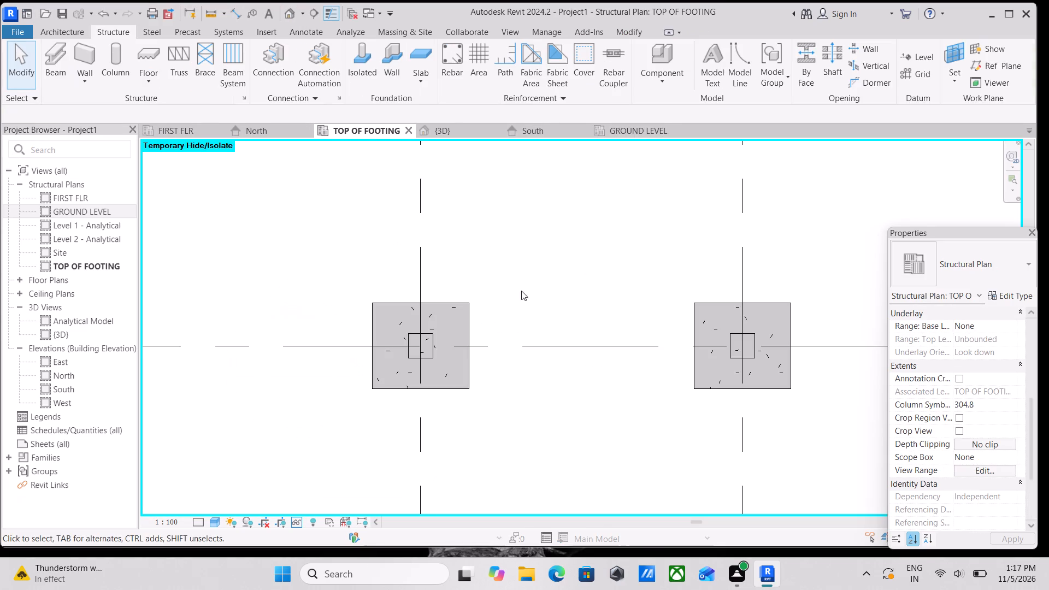
In the GROUND LEVEL plan, temporarily hide the two BEAM 500MM X 500MM beams that meet at the lower-left corner column.
{"action": "middle_click_drag", "start_coordinate": [515, 290], "coordinate": [527, 322]}
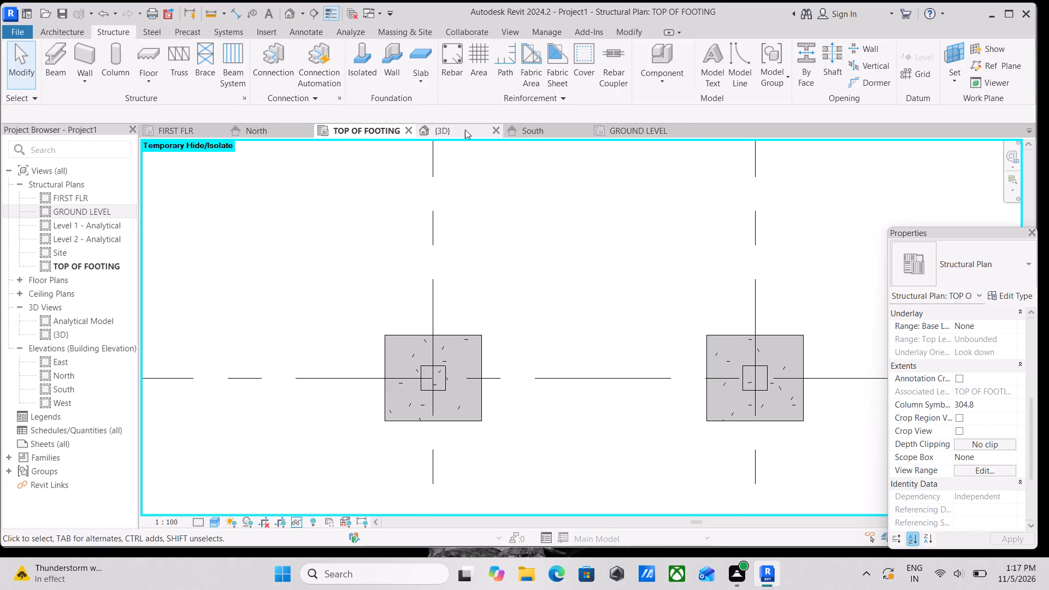
{"action": "left_click", "coordinate": [618, 128]}
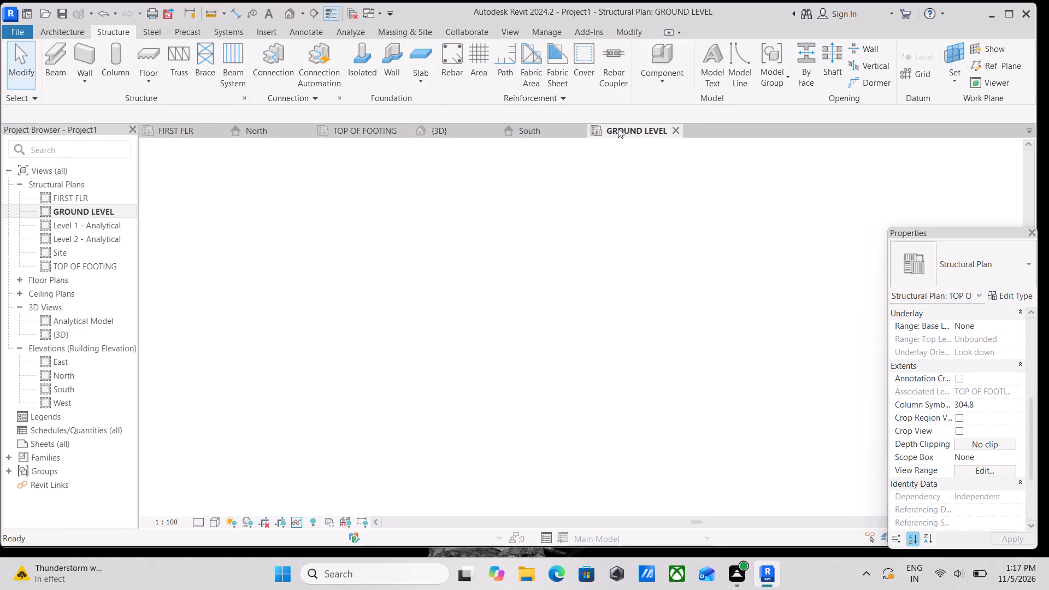
{"action": "scroll", "coordinate": [351, 408], "scroll_direction": "up", "scroll_amount": 2}
{"action": "middle_click_drag", "start_coordinate": [354, 406], "coordinate": [471, 213]}
{"action": "scroll", "coordinate": [422, 366], "scroll_direction": "up", "scroll_amount": 2}
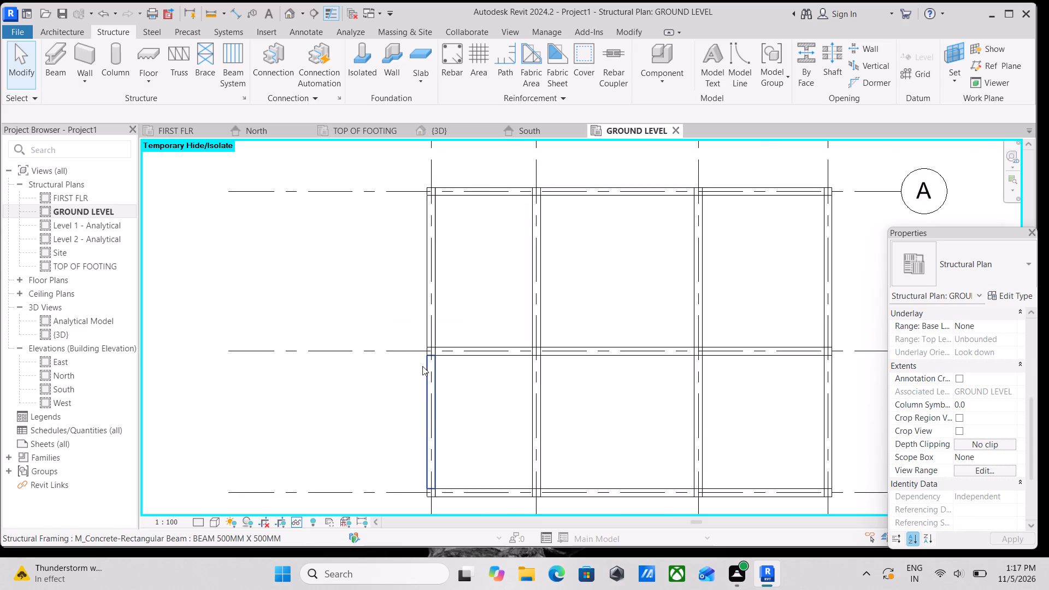
{"action": "scroll", "coordinate": [441, 339], "scroll_direction": "up", "scroll_amount": 6}
{"action": "scroll", "coordinate": [404, 367], "scroll_direction": "up", "scroll_amount": 3}
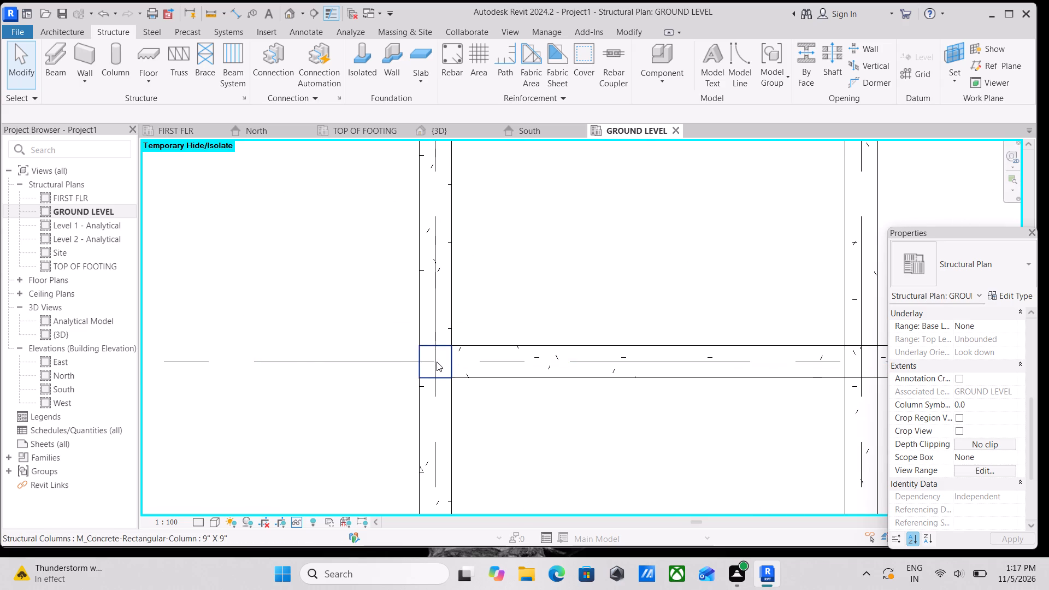
{"action": "scroll", "coordinate": [438, 362], "scroll_direction": "down", "scroll_amount": 4}
{"action": "middle_click_drag", "start_coordinate": [451, 395], "coordinate": [456, 221]}
{"action": "scroll", "coordinate": [446, 387], "scroll_direction": "down", "scroll_amount": 3}
{"action": "middle_click_drag", "start_coordinate": [446, 387], "coordinate": [450, 251]}
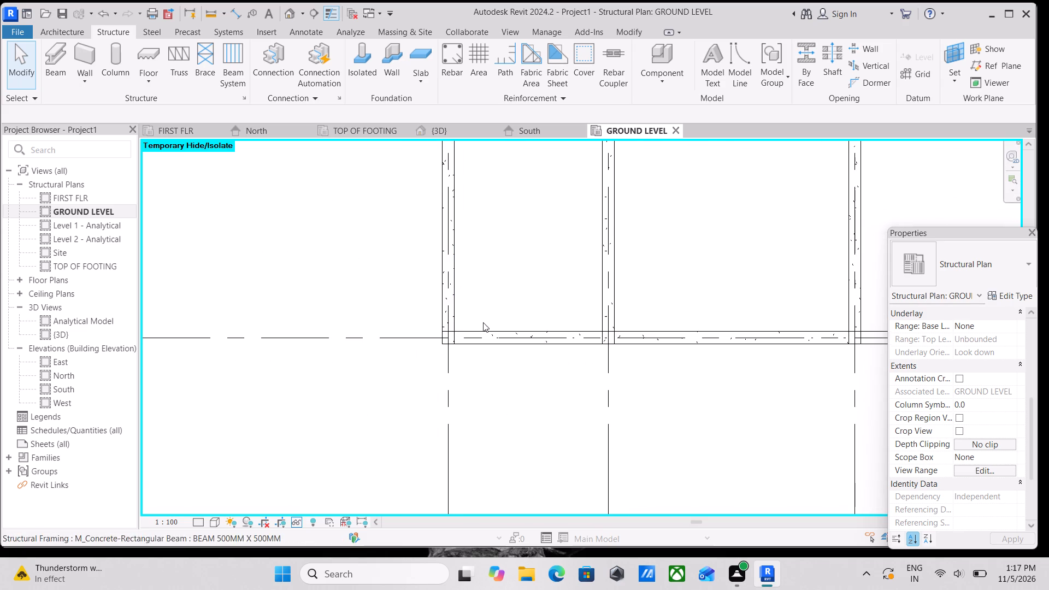
{"action": "left_click", "coordinate": [498, 347]}
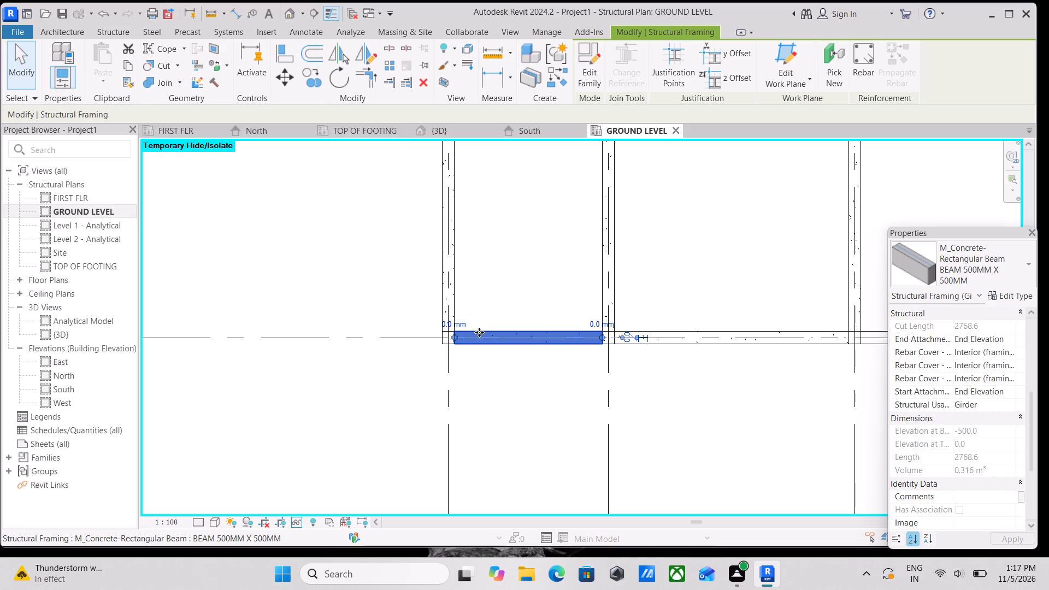
{"action": "type", "text": "HH"}
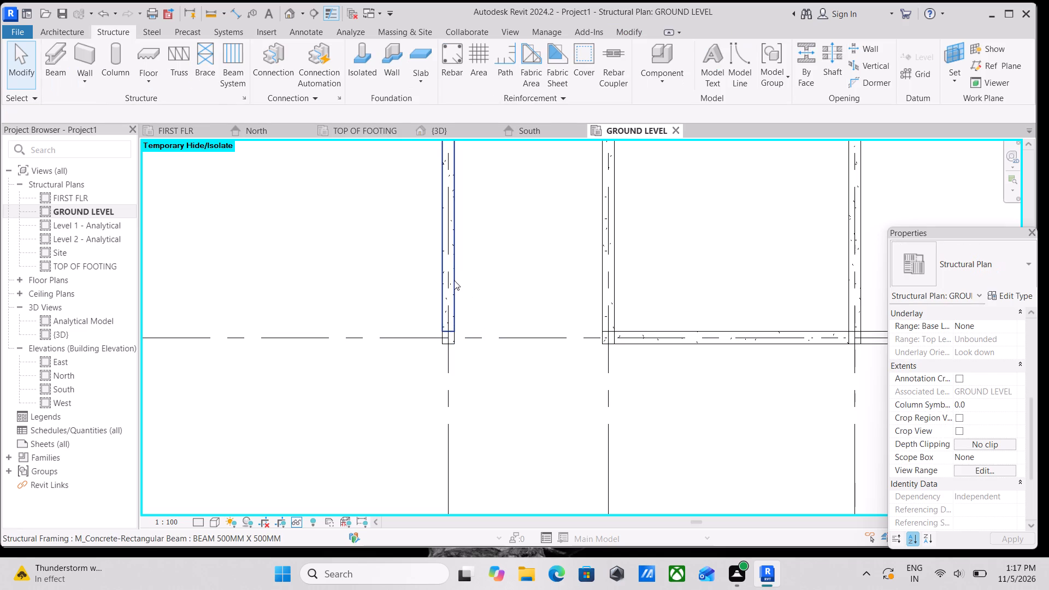
{"action": "left_click", "coordinate": [454, 280]}
{"action": "type", "text": "HHH"}
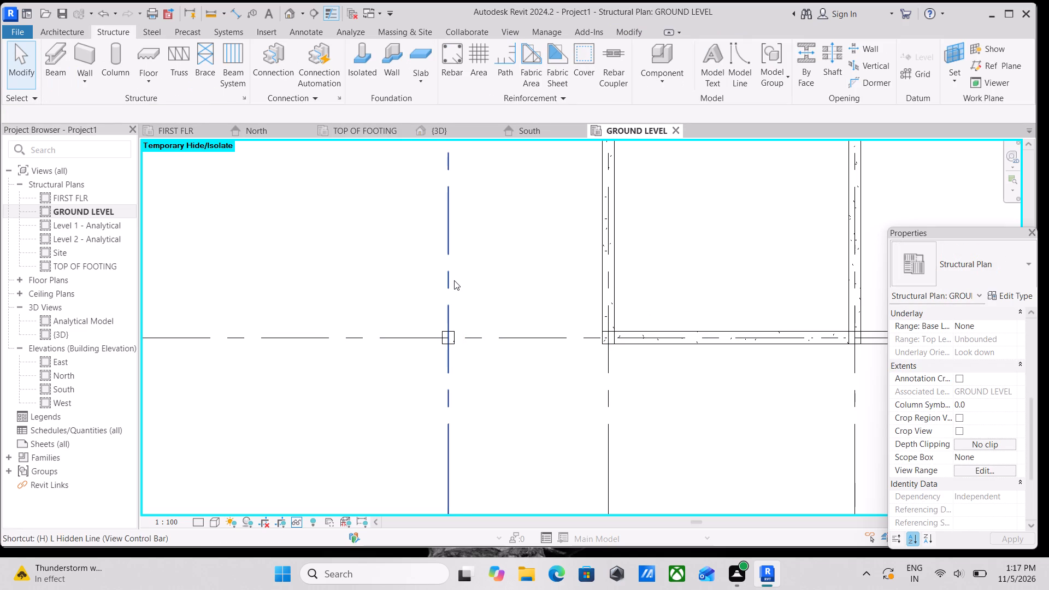
Draw a horizontal building section through the exposed 9" X 9" corner column in the GROUND LEVEL plan, looking toward the building.
{"action": "middle_click_drag", "start_coordinate": [454, 280], "coordinate": [468, 309]}
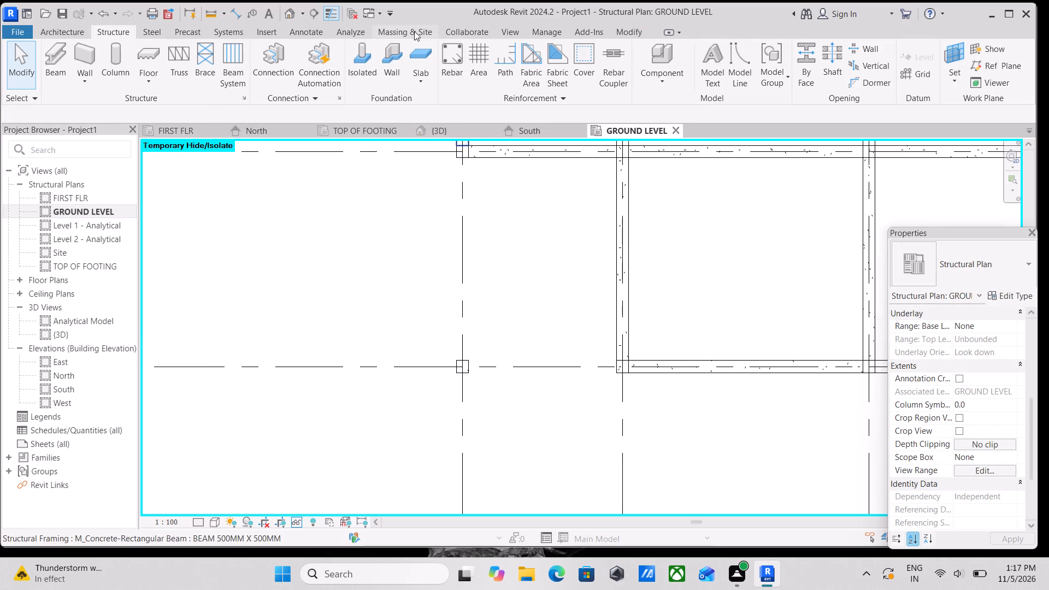
{"action": "left_click", "coordinate": [310, 12]}
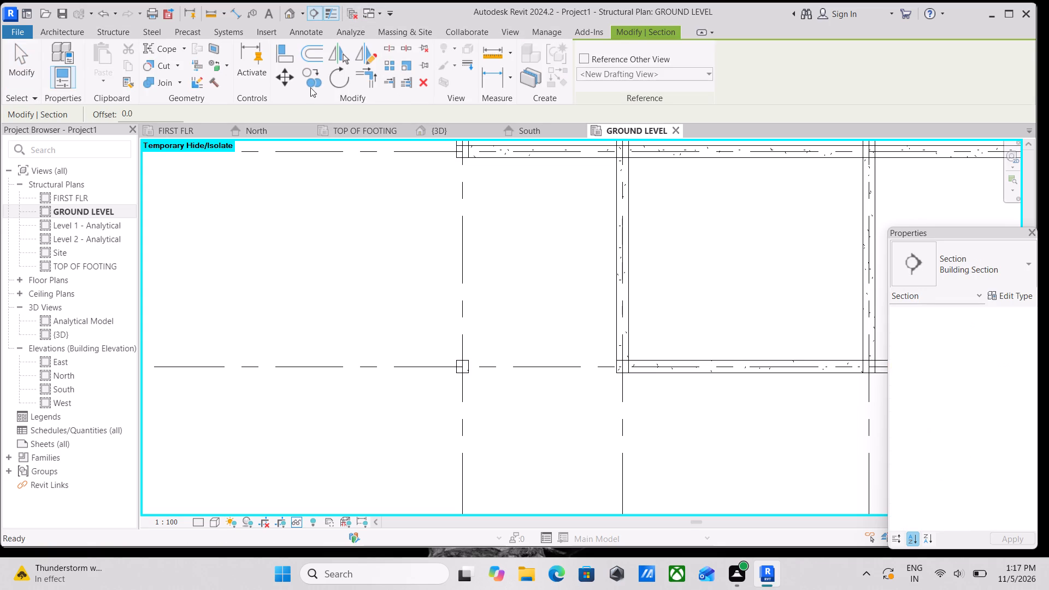
{"action": "scroll", "coordinate": [461, 368], "scroll_direction": "up", "scroll_amount": 11}
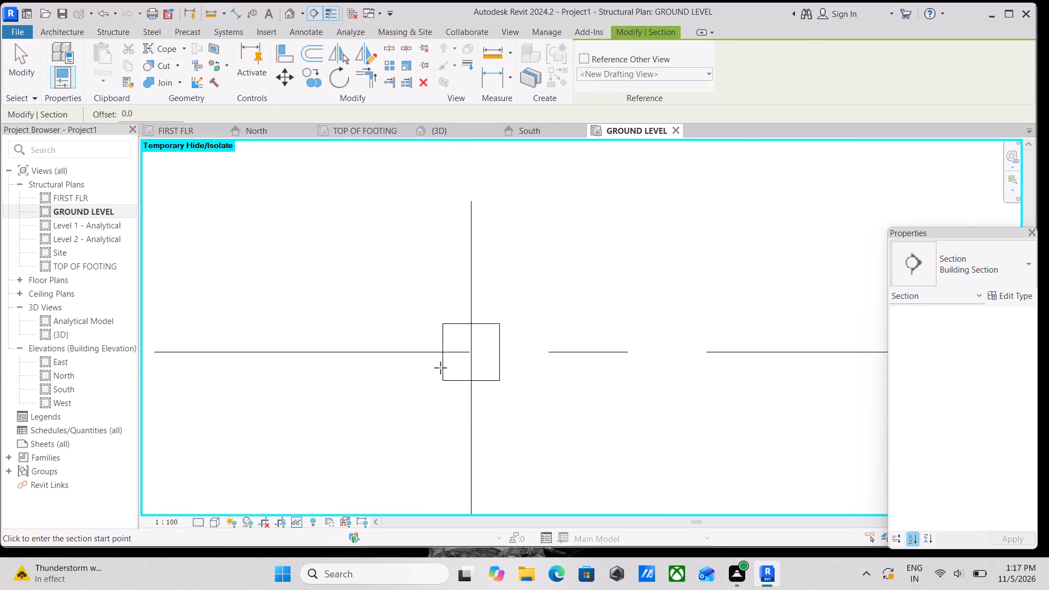
{"action": "left_click", "coordinate": [404, 364]}
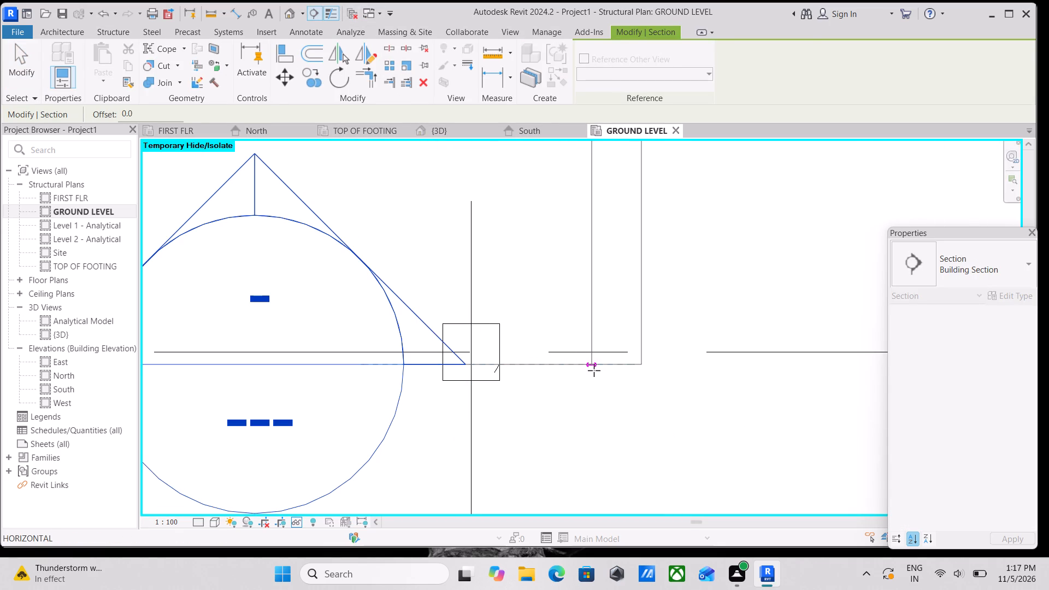
{"action": "left_click", "coordinate": [608, 370]}
Shorten the new section's depth to within the corner column, lengthen both section line ends, and narrow the crop width closely around the column.
{"action": "scroll", "coordinate": [532, 310], "scroll_direction": "down", "scroll_amount": 1}
{"action": "middle_click_drag", "start_coordinate": [532, 310], "coordinate": [524, 429]}
{"action": "scroll", "coordinate": [546, 306], "scroll_direction": "down", "scroll_amount": 3}
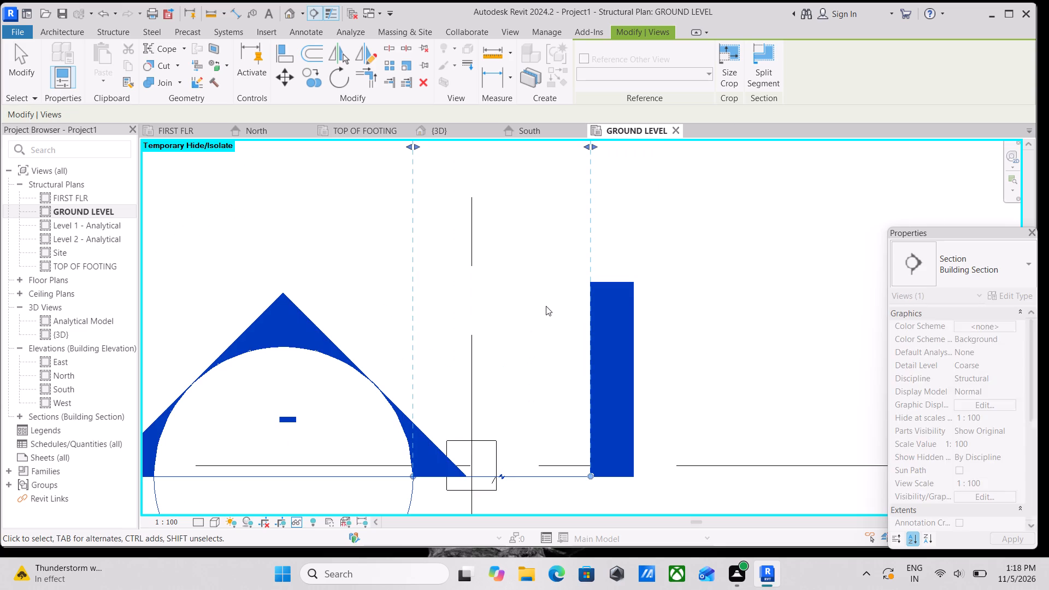
{"action": "scroll", "coordinate": [540, 278], "scroll_direction": "down", "scroll_amount": 2}
{"action": "middle_click_drag", "start_coordinate": [540, 278], "coordinate": [526, 365]}
{"action": "scroll", "coordinate": [534, 329], "scroll_direction": "down", "scroll_amount": 2}
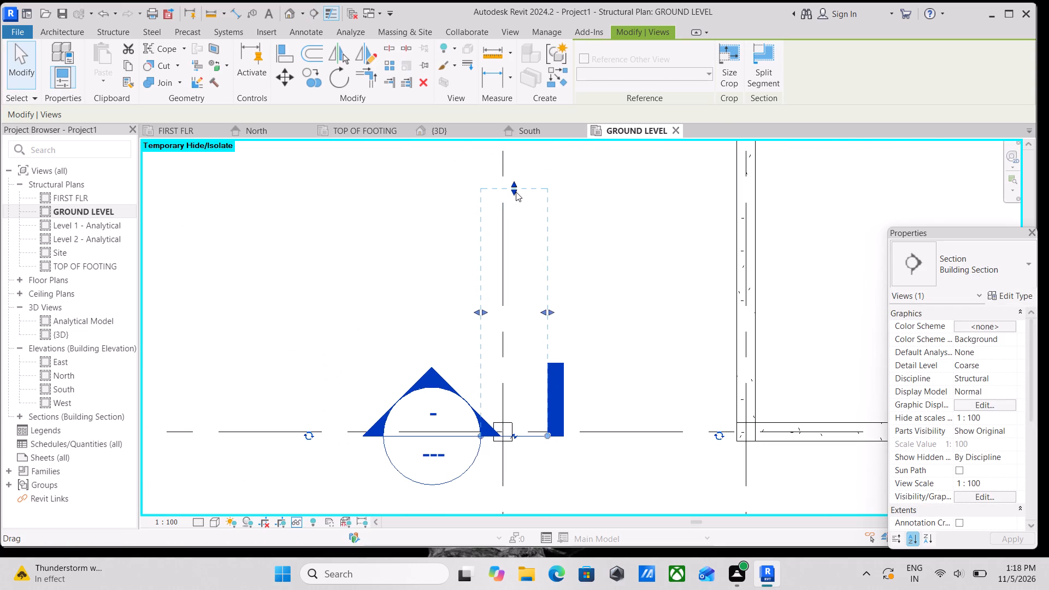
{"action": "left_click_drag", "start_coordinate": [516, 192], "coordinate": [504, 415]}
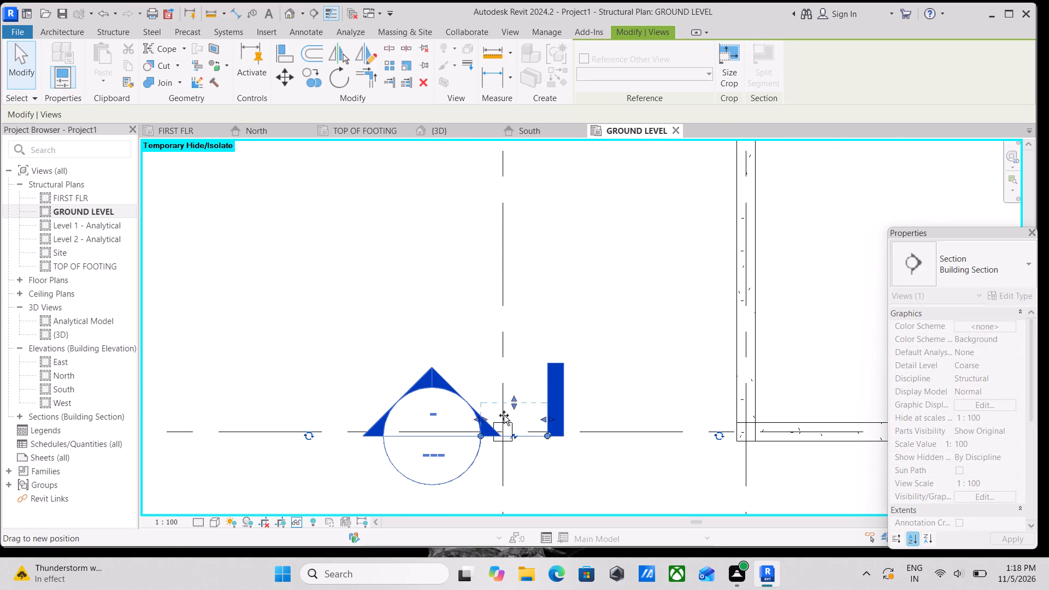
{"action": "left_click_drag", "start_coordinate": [504, 415], "coordinate": [502, 429]}
{"action": "scroll", "coordinate": [510, 438], "scroll_direction": "up", "scroll_amount": 7}
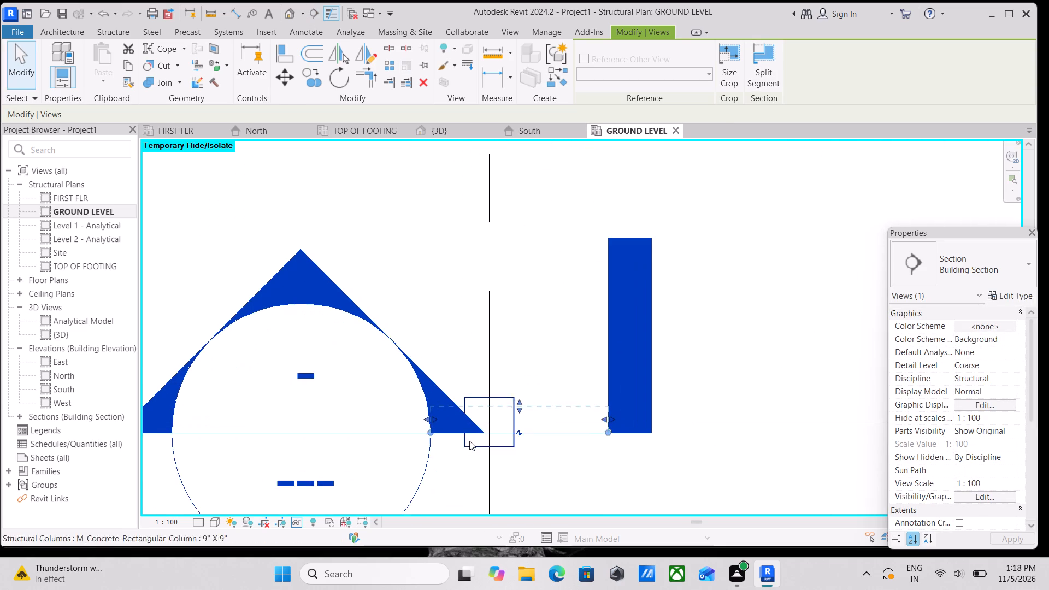
{"action": "scroll", "coordinate": [421, 416], "scroll_direction": "up", "scroll_amount": 1}
{"action": "left_click_drag", "start_coordinate": [427, 418], "coordinate": [441, 426]}
{"action": "left_click_drag", "start_coordinate": [431, 432], "coordinate": [275, 421]}
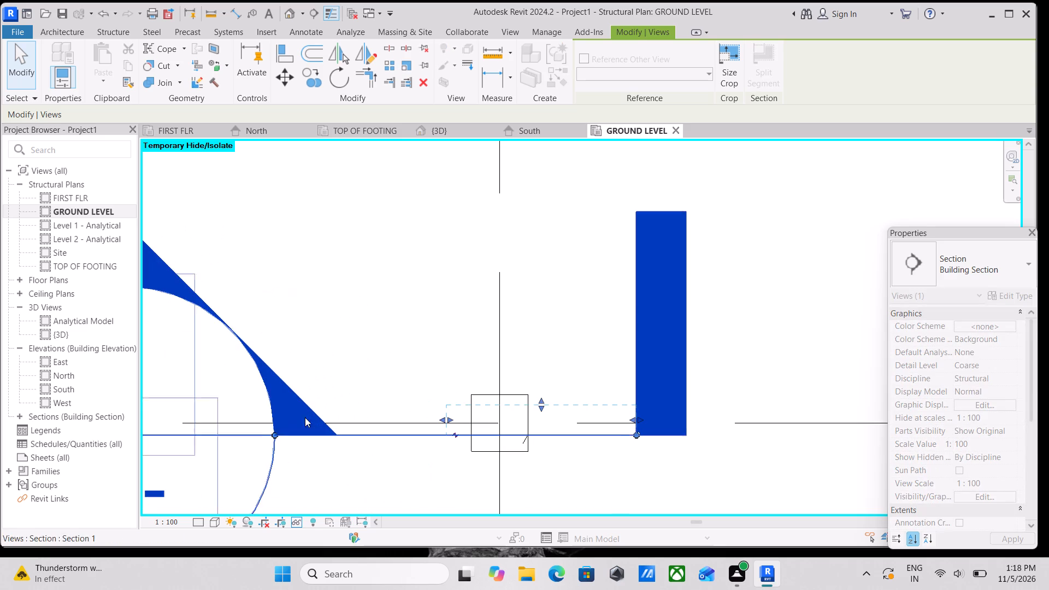
{"action": "left_click_drag", "start_coordinate": [638, 431], "coordinate": [670, 432]}
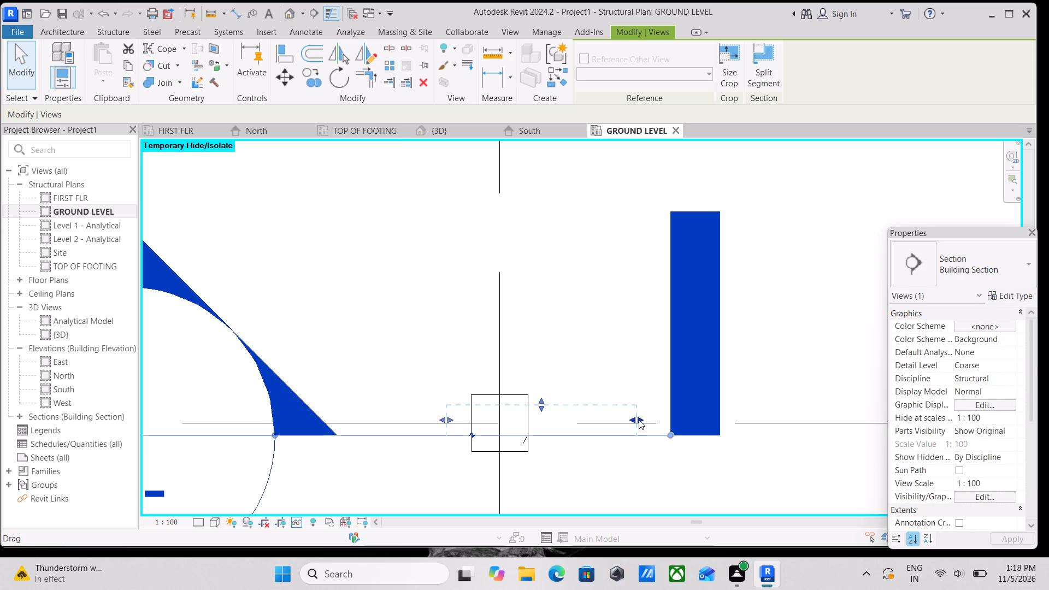
{"action": "left_click_drag", "start_coordinate": [632, 417], "coordinate": [552, 413]}
Open the view of the new section.
{"action": "right_click", "coordinate": [508, 397]}
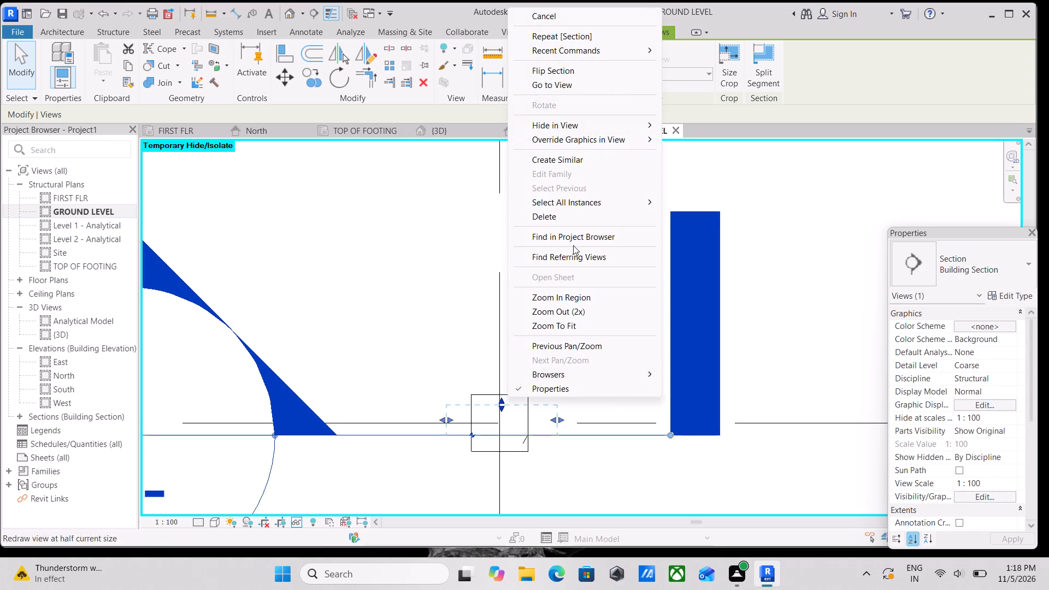
{"action": "left_click", "coordinate": [576, 90]}
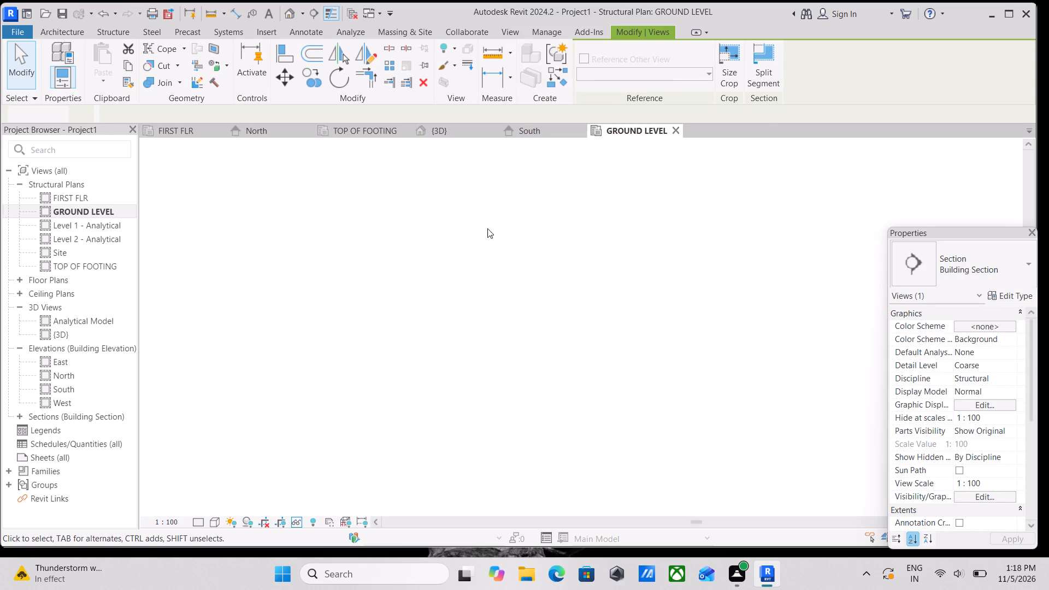
Extend the head ends of the GROUND LEVEL and TOP OF FOOTING level lines well clear of the column in Section 1.
{"action": "scroll", "coordinate": [564, 419], "scroll_direction": "up", "scroll_amount": 2}
{"action": "middle_click_drag", "start_coordinate": [616, 391], "coordinate": [603, 329]}
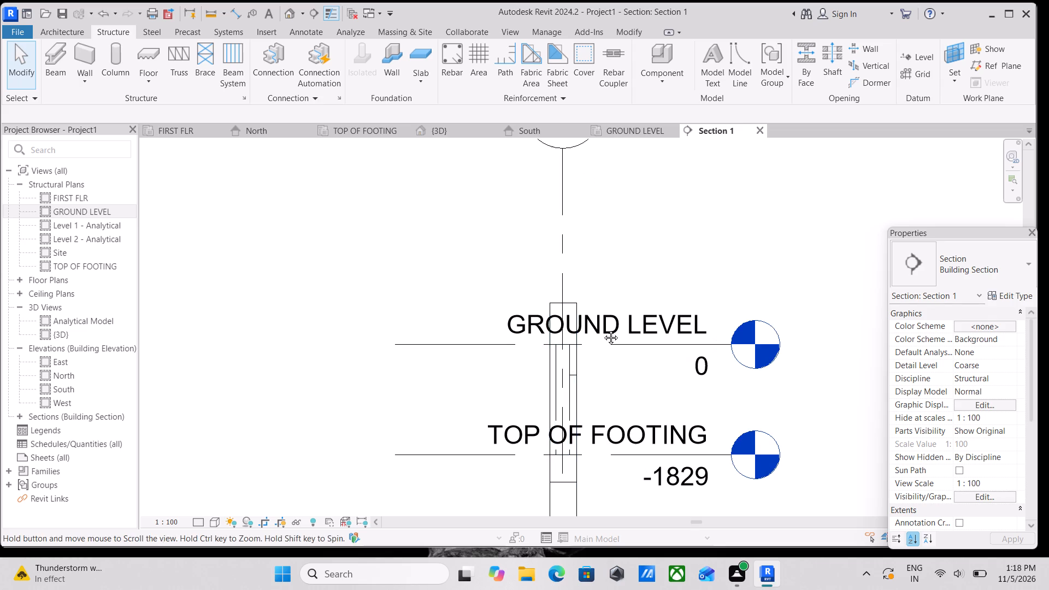
{"action": "middle_click_drag", "start_coordinate": [603, 329], "coordinate": [590, 282]}
{"action": "left_click", "coordinate": [599, 346]}
{"action": "scroll", "coordinate": [689, 315], "scroll_direction": "down", "scroll_amount": 2}
{"action": "middle_click_drag", "start_coordinate": [689, 315], "coordinate": [542, 315]}
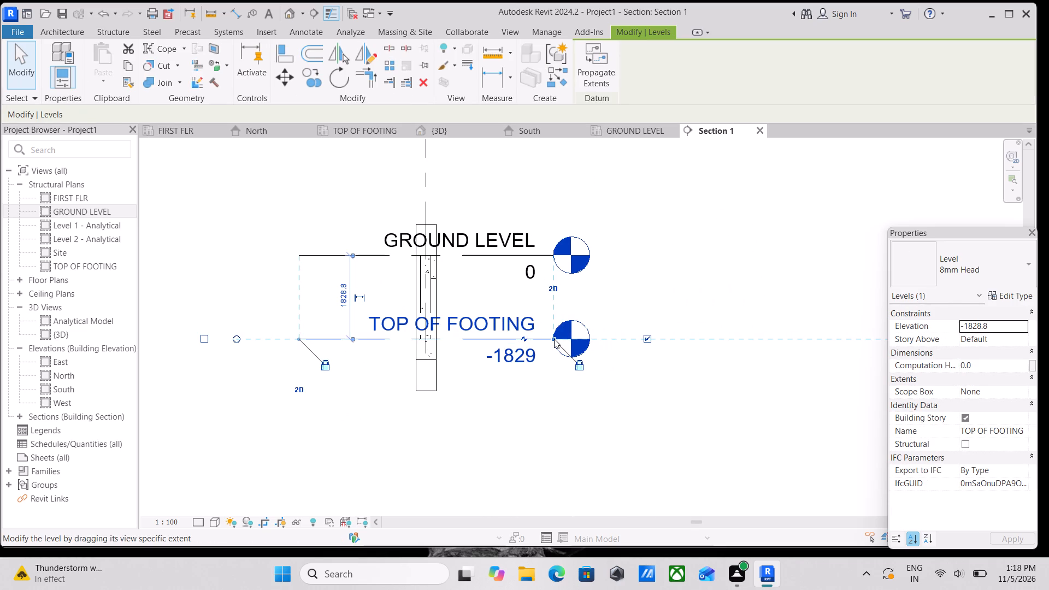
{"action": "left_click_drag", "start_coordinate": [554, 339], "coordinate": [718, 343]}
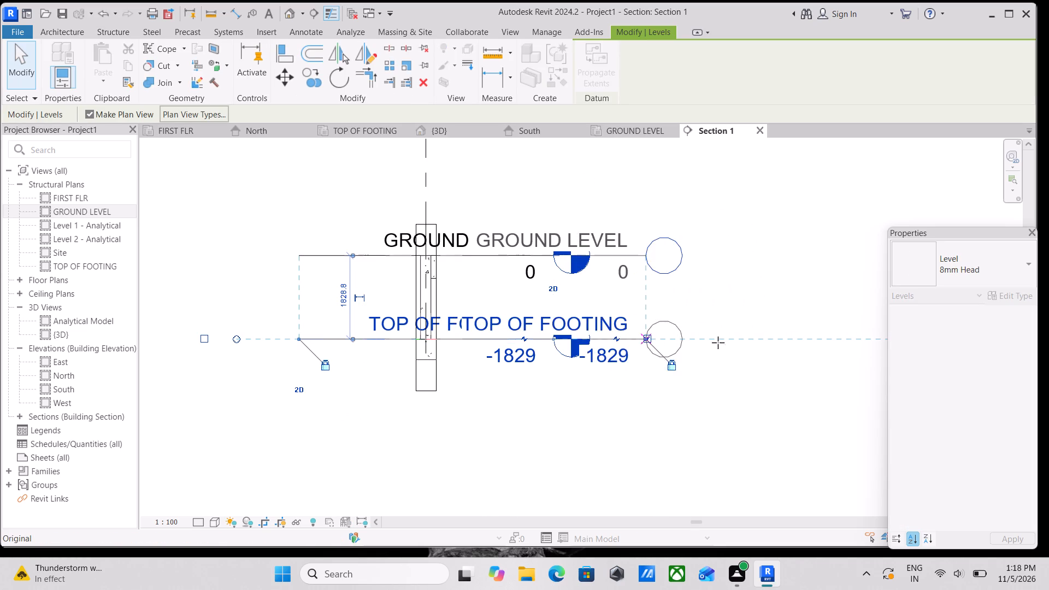
{"action": "left_click_drag", "start_coordinate": [718, 343], "coordinate": [849, 345]}
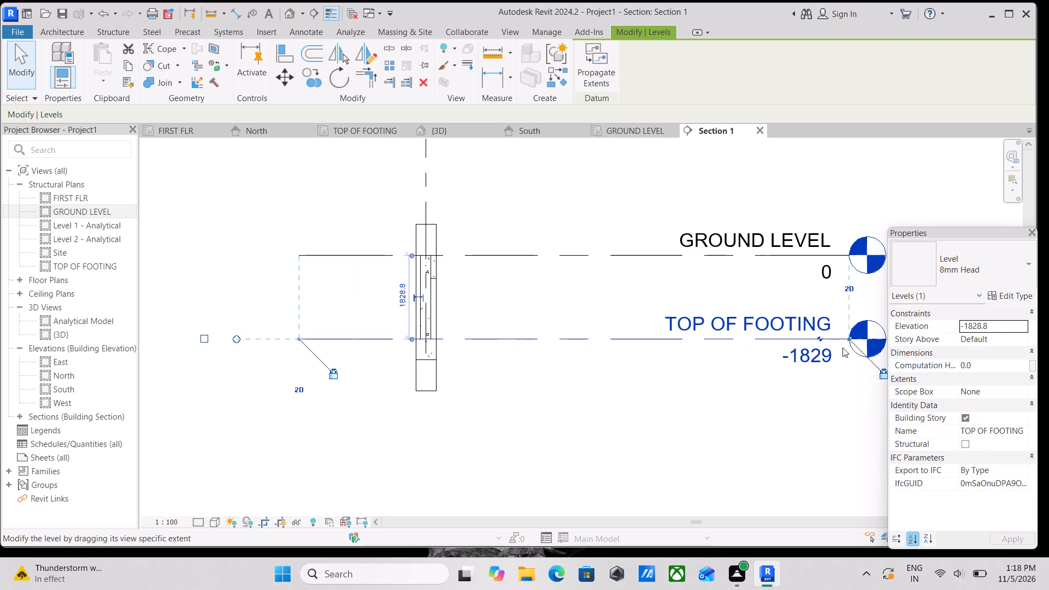
{"action": "scroll", "coordinate": [465, 317], "scroll_direction": "up", "scroll_amount": 2}
{"action": "scroll", "coordinate": [390, 263], "scroll_direction": "up", "scroll_amount": 3}
{"action": "key", "text": "Escape"}
Start the rebar Cover tool in Section 1 and open the Rebar Cover Settings.
{"action": "scroll", "coordinate": [478, 275], "scroll_direction": "up", "scroll_amount": 1}
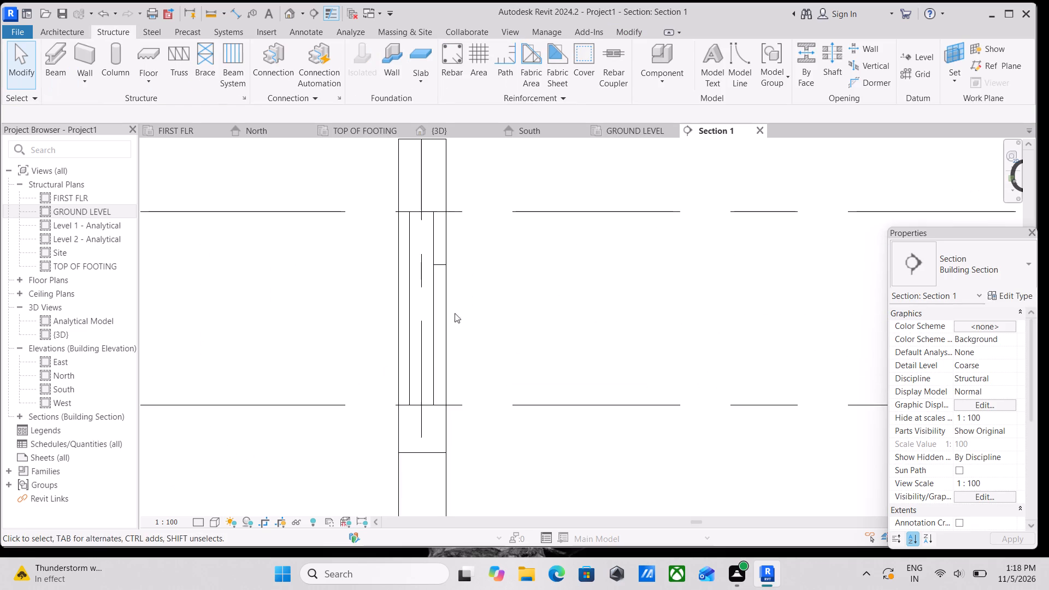
{"action": "middle_click_drag", "start_coordinate": [445, 321], "coordinate": [457, 333]}
{"action": "scroll", "coordinate": [422, 228], "scroll_direction": "up", "scroll_amount": 2}
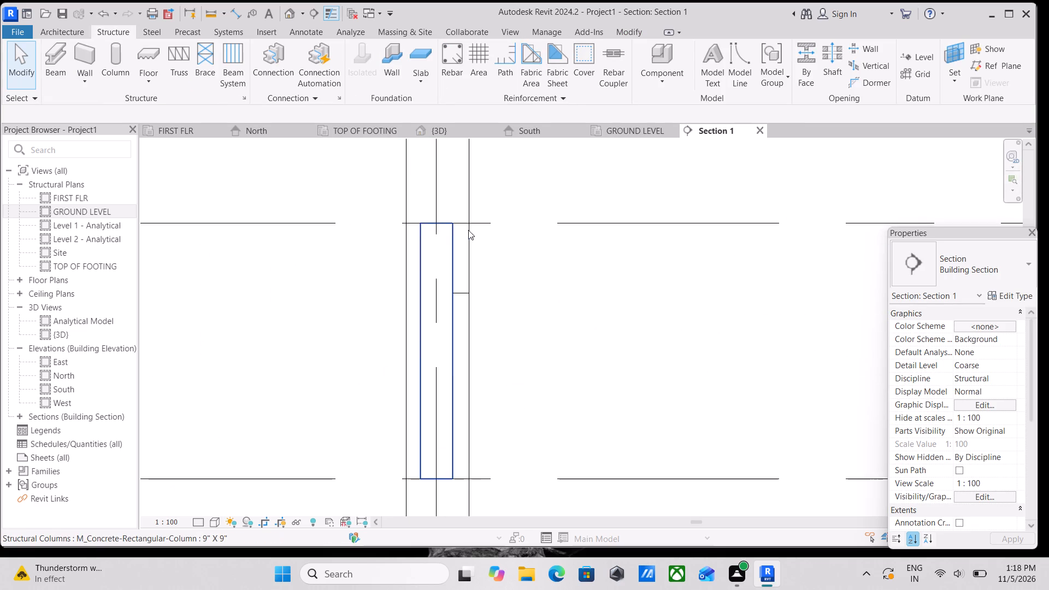
{"action": "middle_click_drag", "start_coordinate": [471, 231], "coordinate": [477, 253]}
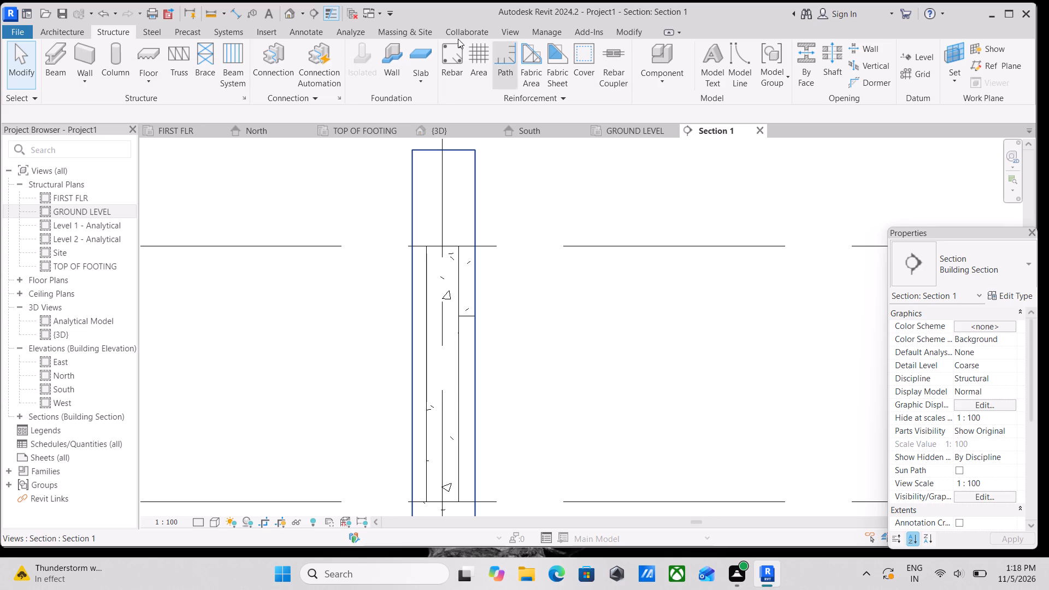
{"action": "left_click", "coordinate": [582, 65]}
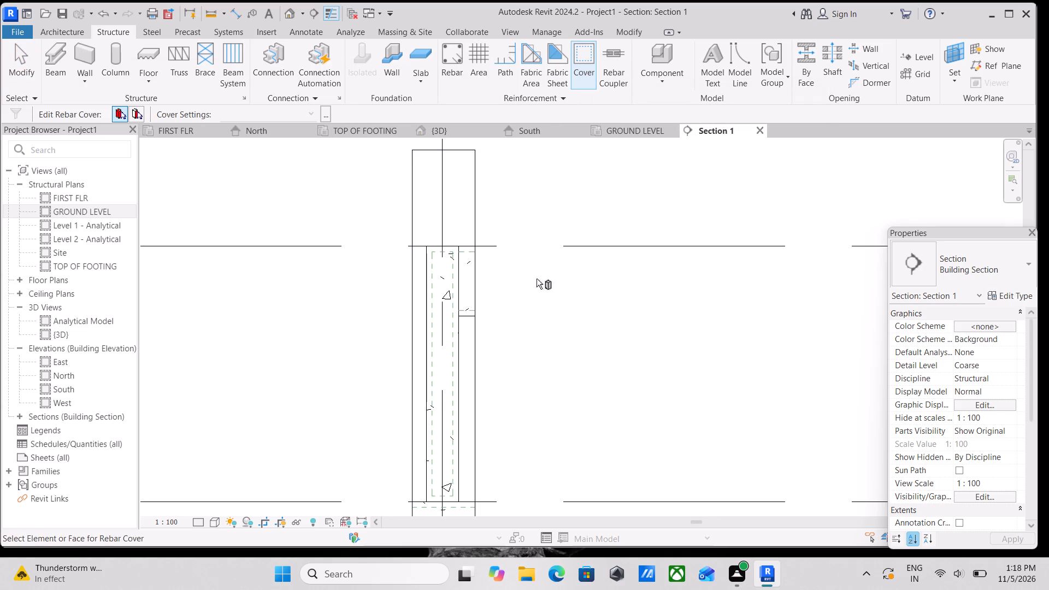
{"action": "scroll", "coordinate": [461, 313], "scroll_direction": "up", "scroll_amount": 2}
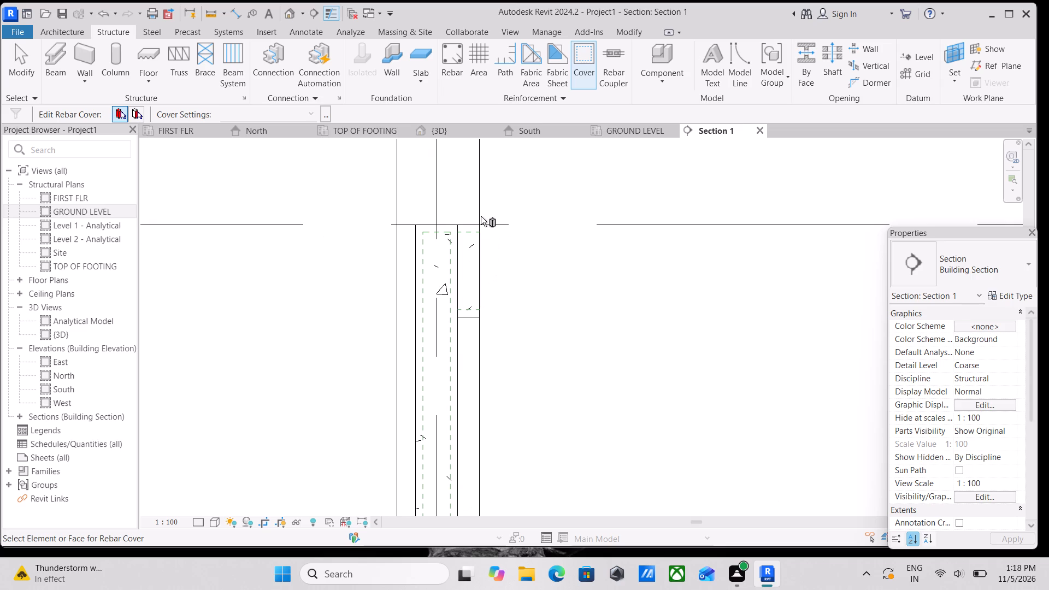
{"action": "left_click", "coordinate": [308, 108]}
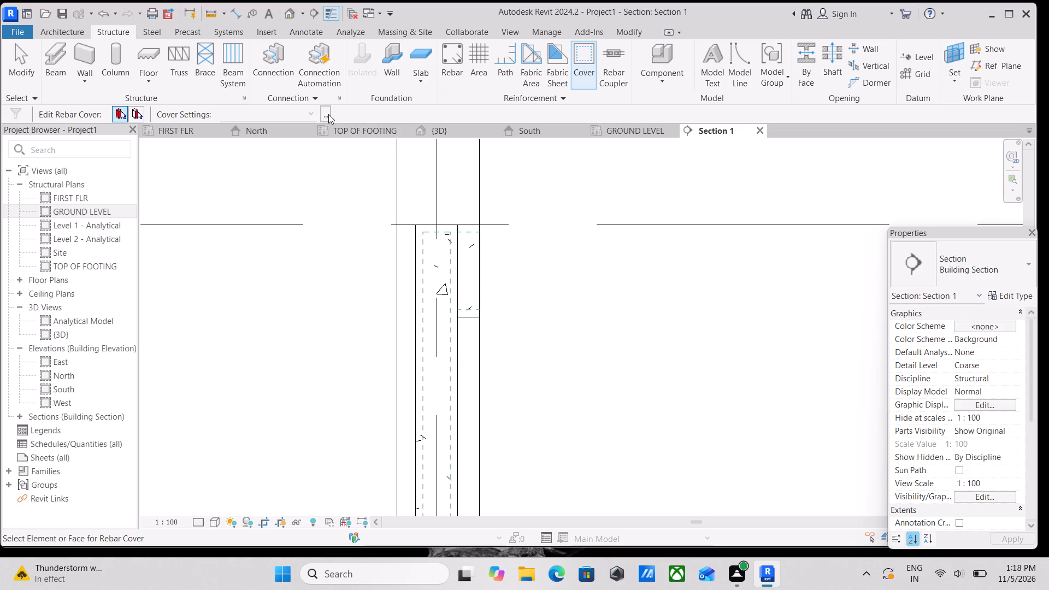
{"action": "left_click", "coordinate": [328, 114]}
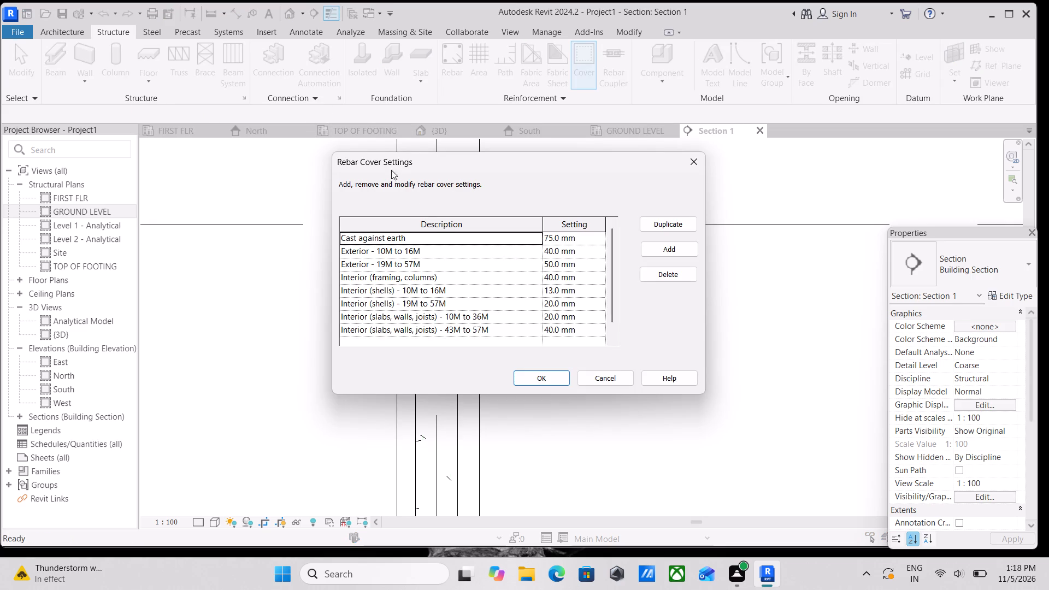
Review the existing rebar cover types and their cover distances in the Rebar Cover Settings.
{"action": "scroll", "coordinate": [561, 360], "scroll_direction": "down", "scroll_amount": 1}
{"action": "scroll", "coordinate": [533, 348], "scroll_direction": "up", "scroll_amount": 3}
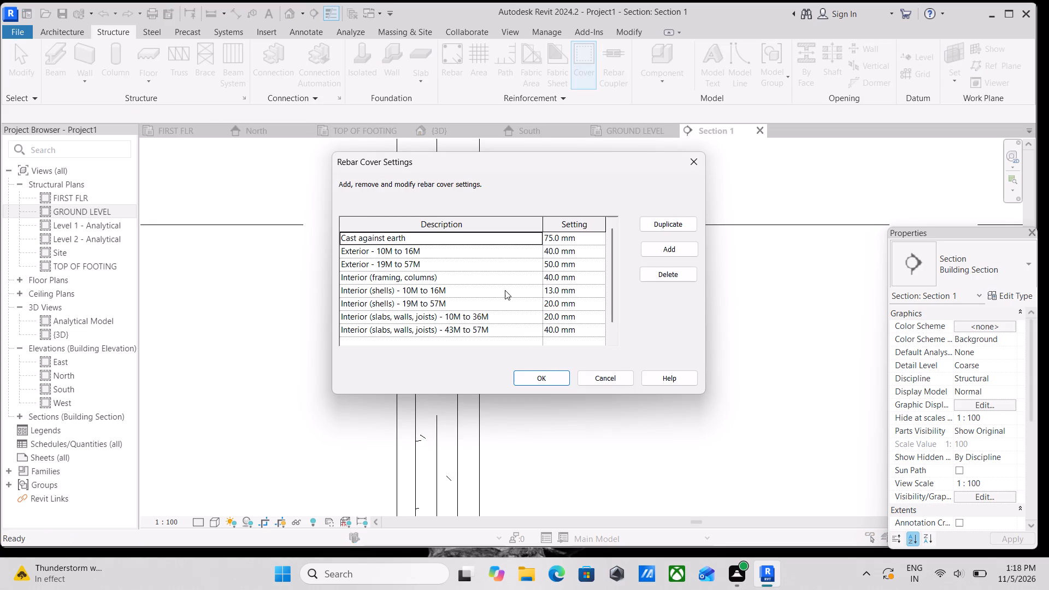
{"action": "left_click", "coordinate": [505, 290]}
{"action": "left_click", "coordinate": [436, 275]}
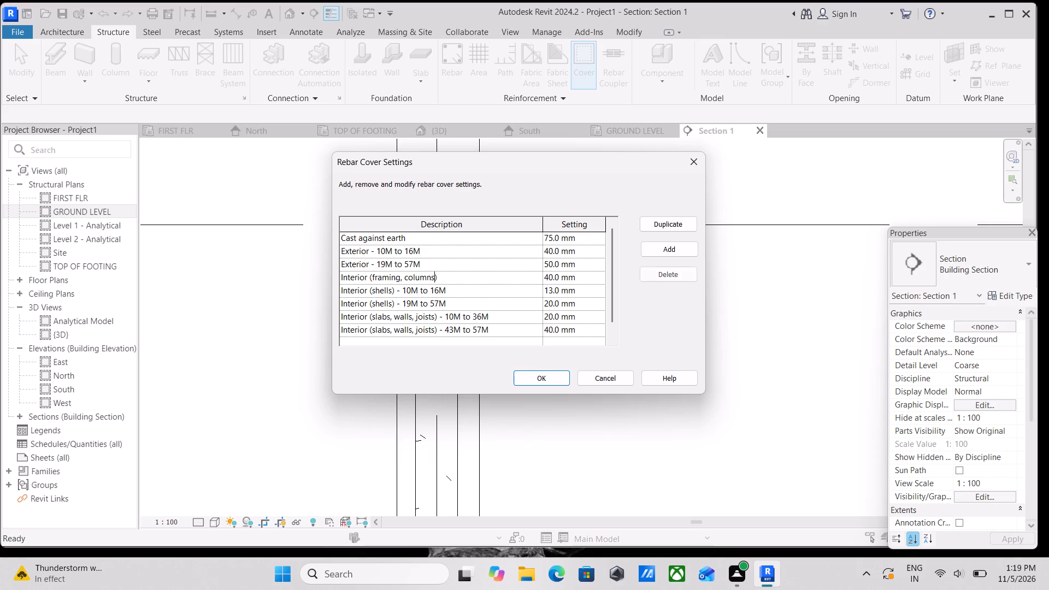
{"action": "left_click", "coordinate": [443, 264]}
{"action": "left_click", "coordinate": [461, 250]}
{"action": "left_click", "coordinate": [479, 239]}
{"action": "scroll", "coordinate": [495, 326], "scroll_direction": "down", "scroll_amount": 1}
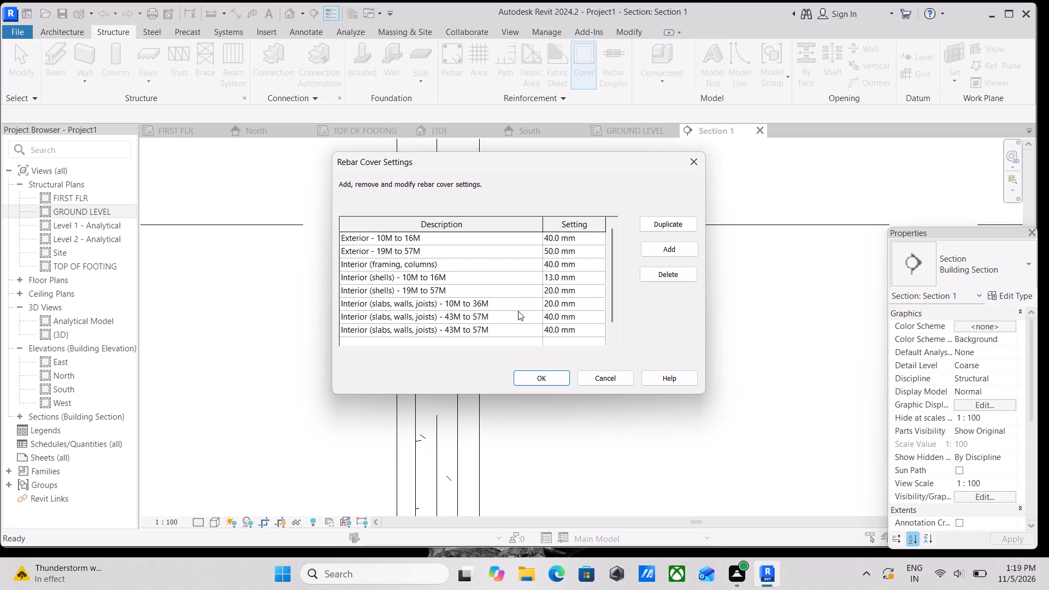
{"action": "left_click", "coordinate": [518, 311]}
{"action": "left_click", "coordinate": [518, 302]}
{"action": "left_click", "coordinate": [528, 293]}
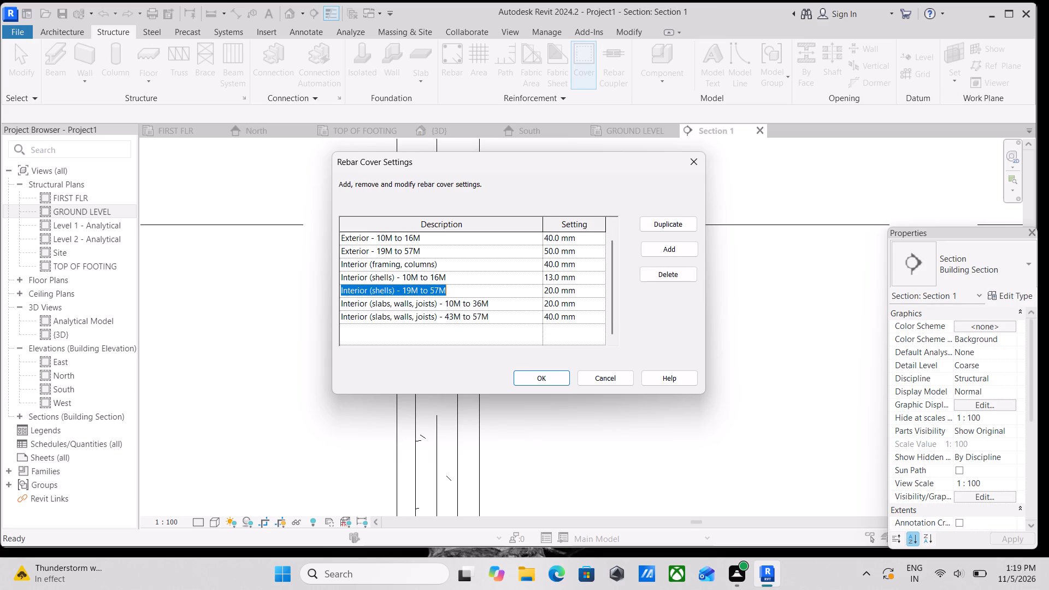
{"action": "left_click", "coordinate": [517, 276]}
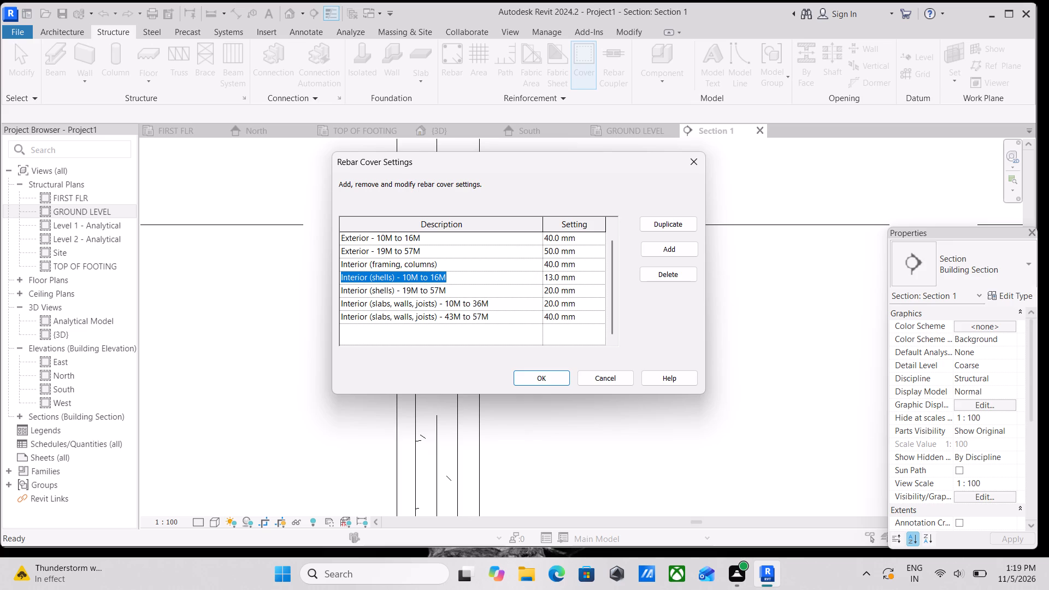
{"action": "left_click", "coordinate": [507, 259]}
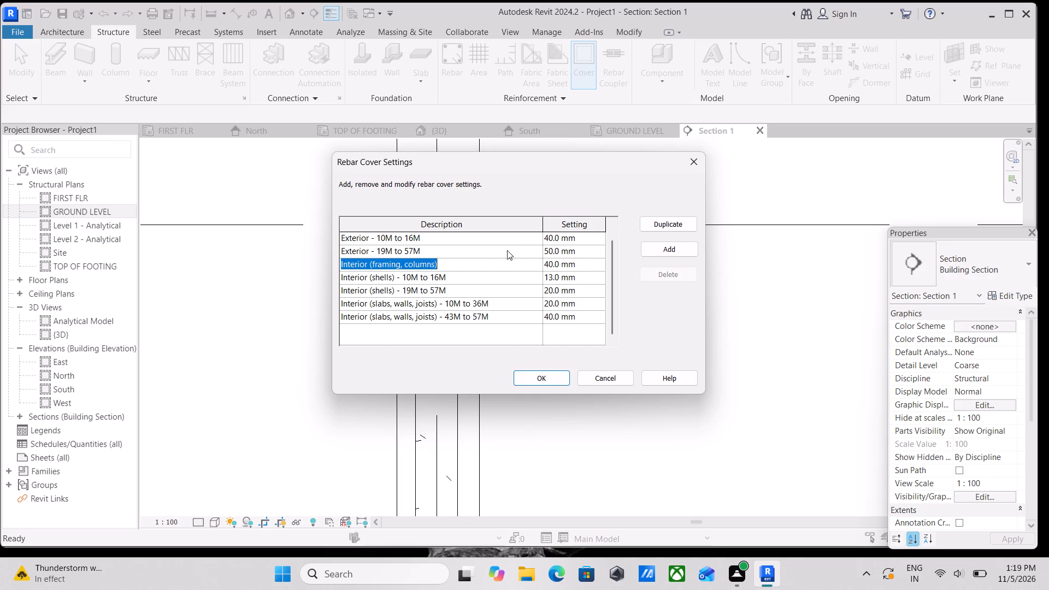
{"action": "left_click", "coordinate": [507, 246]}
{"action": "left_click", "coordinate": [516, 241]}
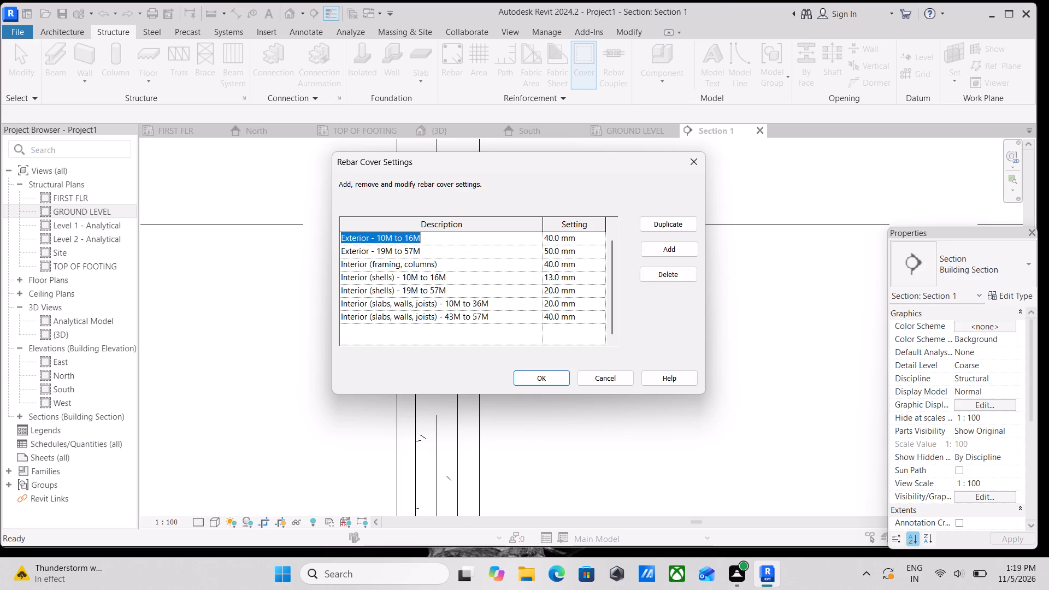
{"action": "left_click", "coordinate": [530, 315]}
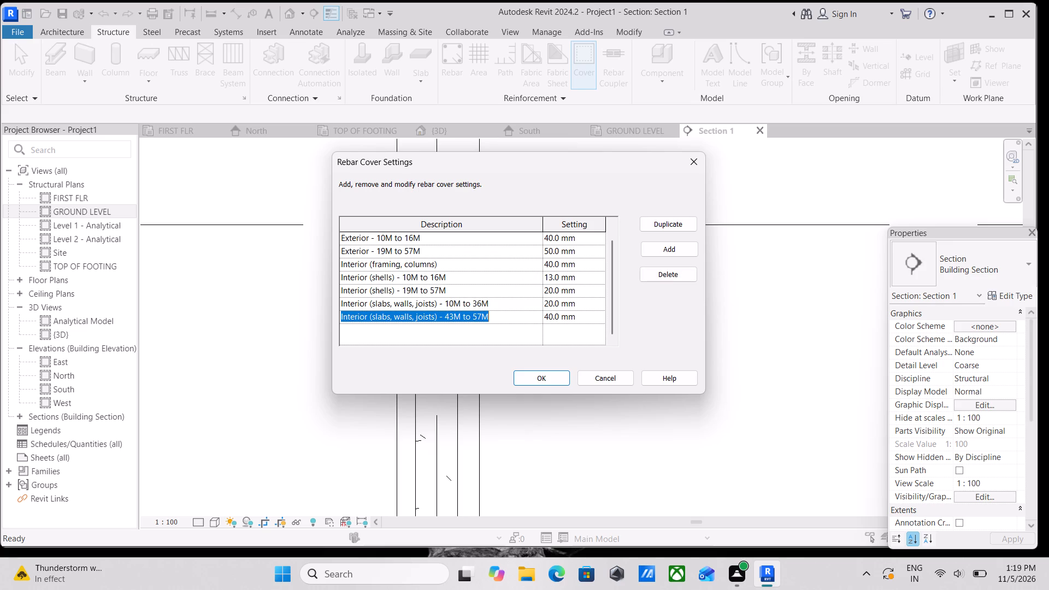
{"action": "left_click", "coordinate": [523, 272]}
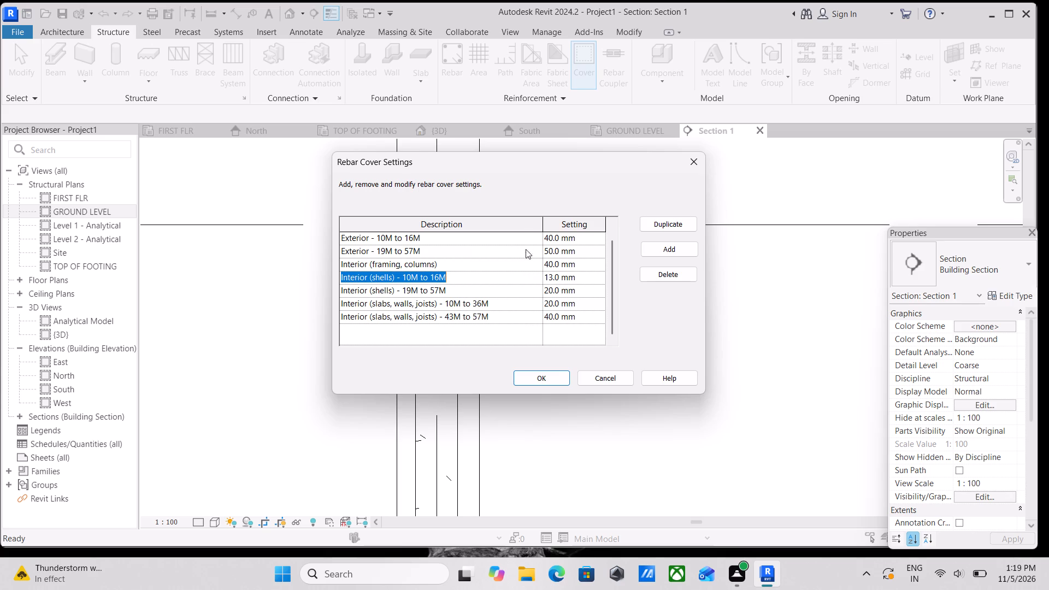
{"action": "left_click", "coordinate": [525, 237]}
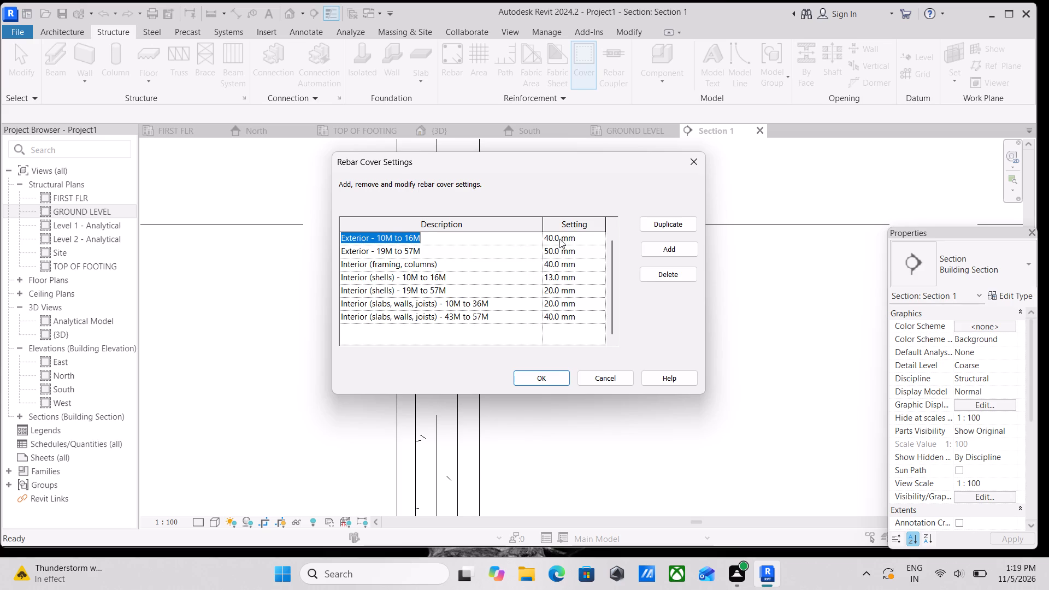
{"action": "left_click", "coordinate": [576, 239]}
{"action": "left_click", "coordinate": [481, 238]}
Add a new rebar cover type named FOUNDATION REBAR and open its cover distance for editing.
{"action": "left_click", "coordinate": [662, 246]}
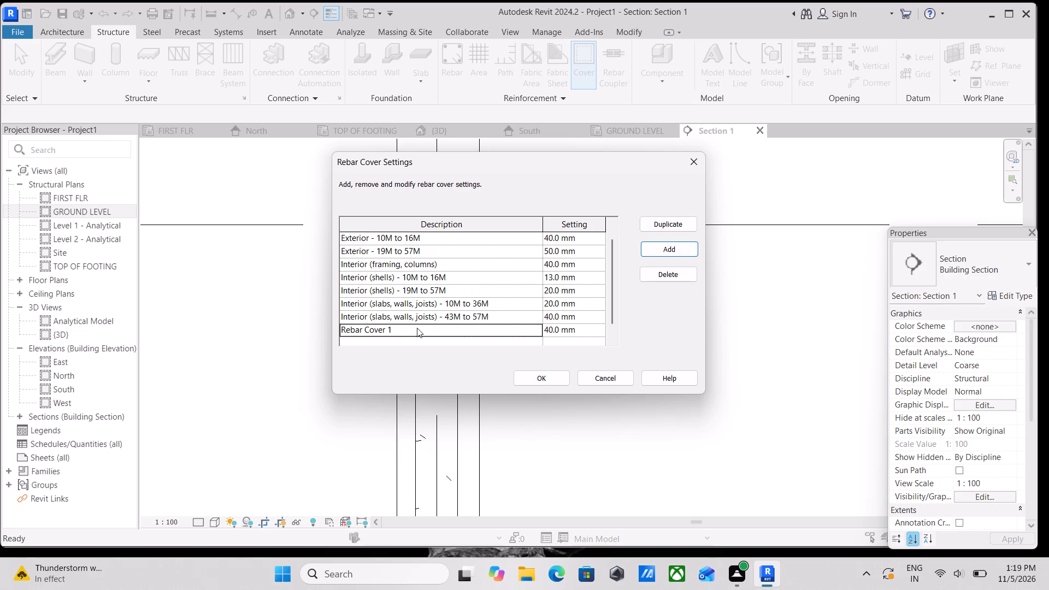
{"action": "left_click", "coordinate": [415, 328]}
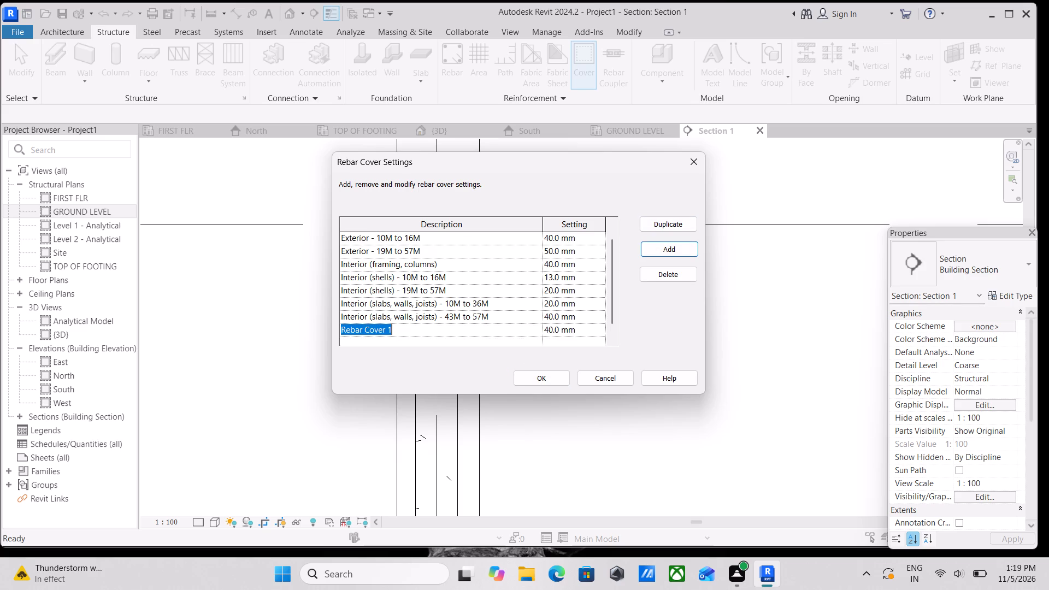
{"action": "type", "text": "FO"}
{"action": "type", "text": "UNDA"}
{"action": "type", "text": "TION"}
{"action": "key", "text": "space"}
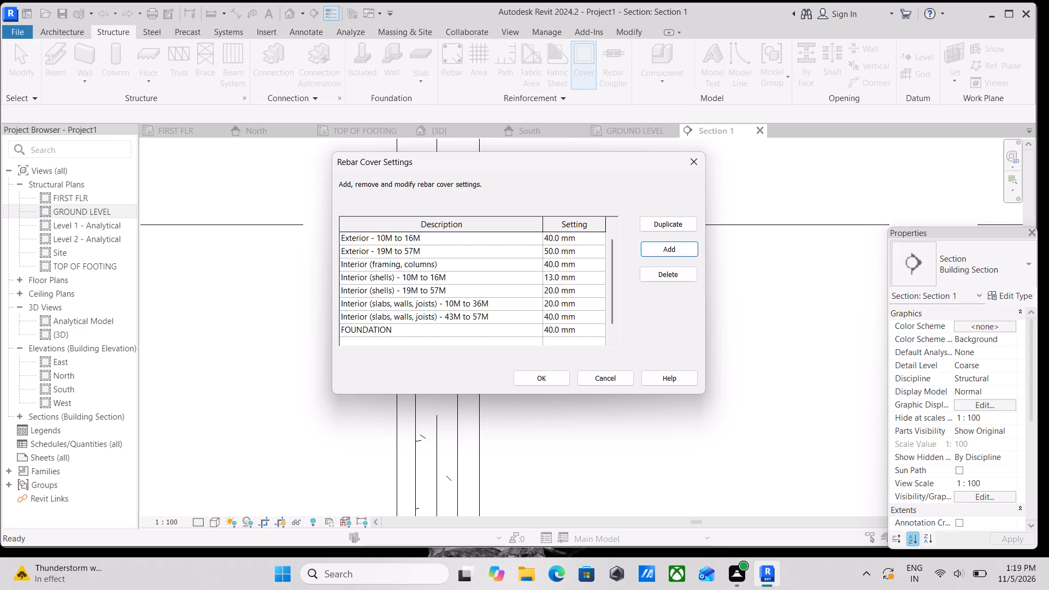
{"action": "type", "text": "REBAR"}
{"action": "left_click", "coordinate": [590, 335]}
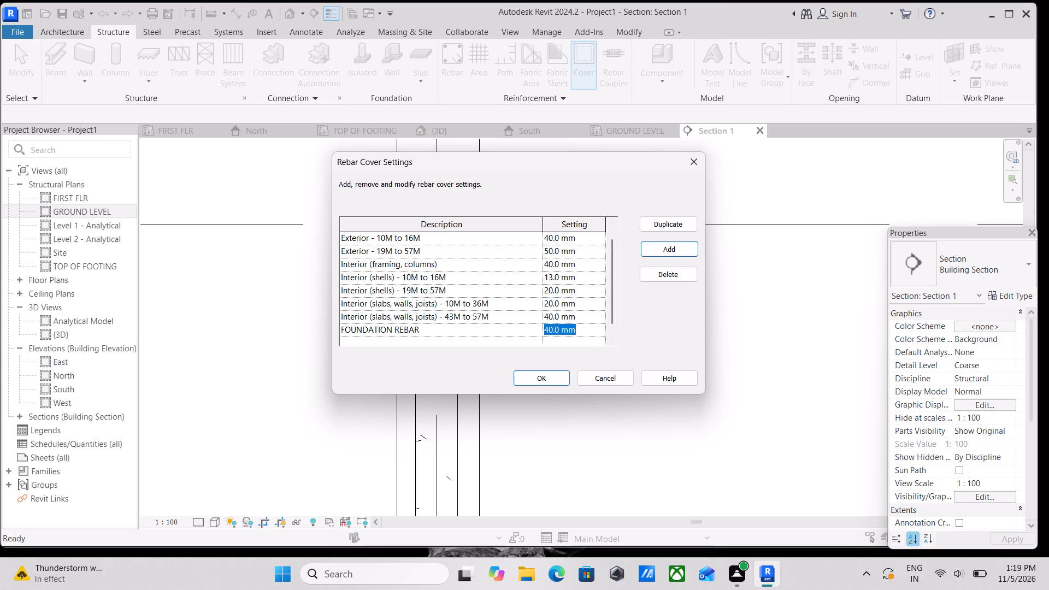
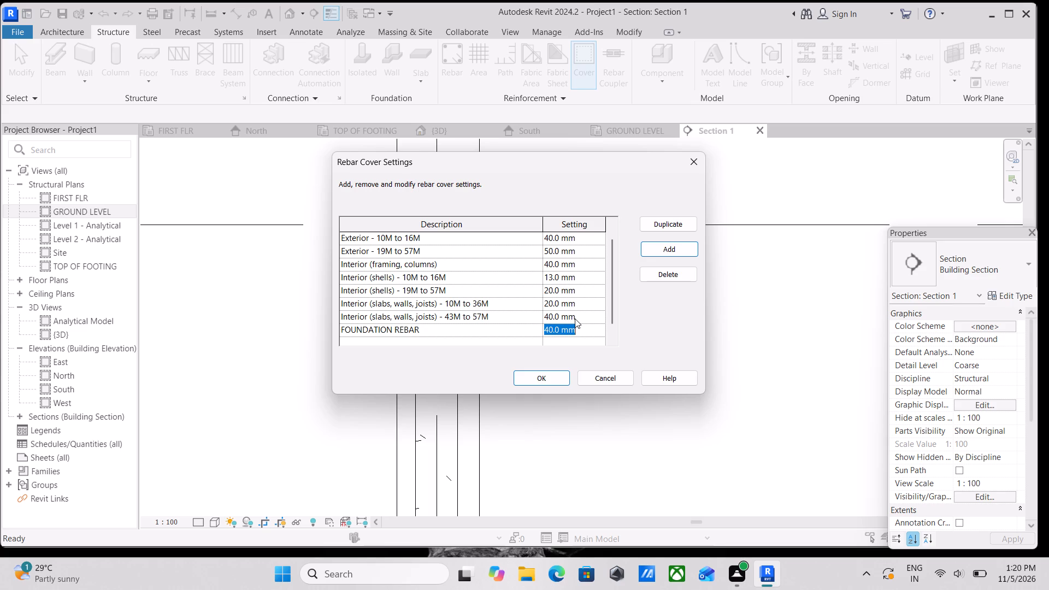
Set the cover distance of the FOUNDATION REBAR type to 50 mm and accept the rebar cover settings.
{"action": "type", "text": "50MM"}
{"action": "left_click", "coordinate": [543, 373]}
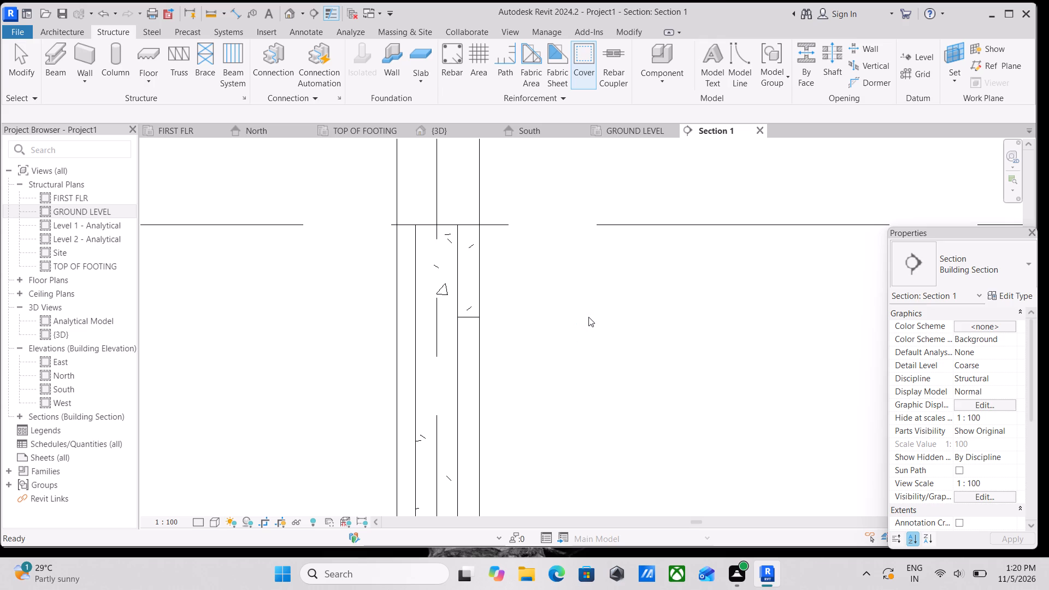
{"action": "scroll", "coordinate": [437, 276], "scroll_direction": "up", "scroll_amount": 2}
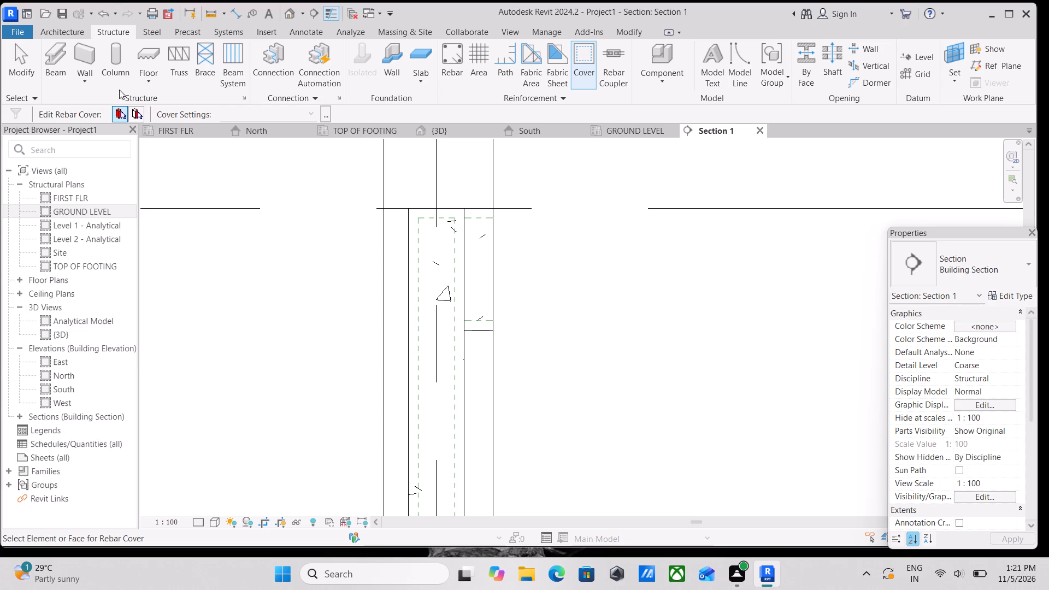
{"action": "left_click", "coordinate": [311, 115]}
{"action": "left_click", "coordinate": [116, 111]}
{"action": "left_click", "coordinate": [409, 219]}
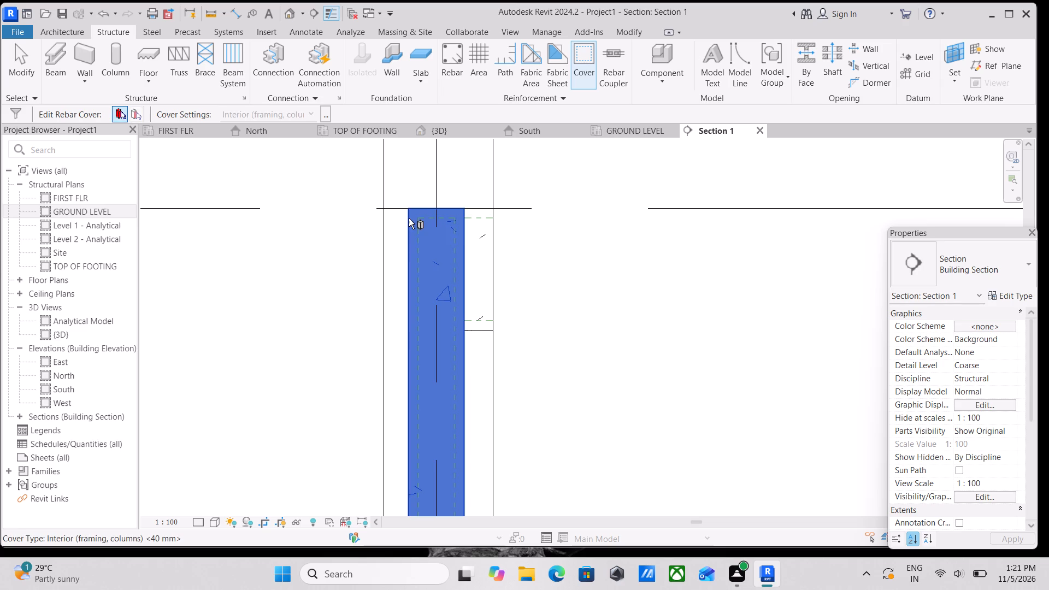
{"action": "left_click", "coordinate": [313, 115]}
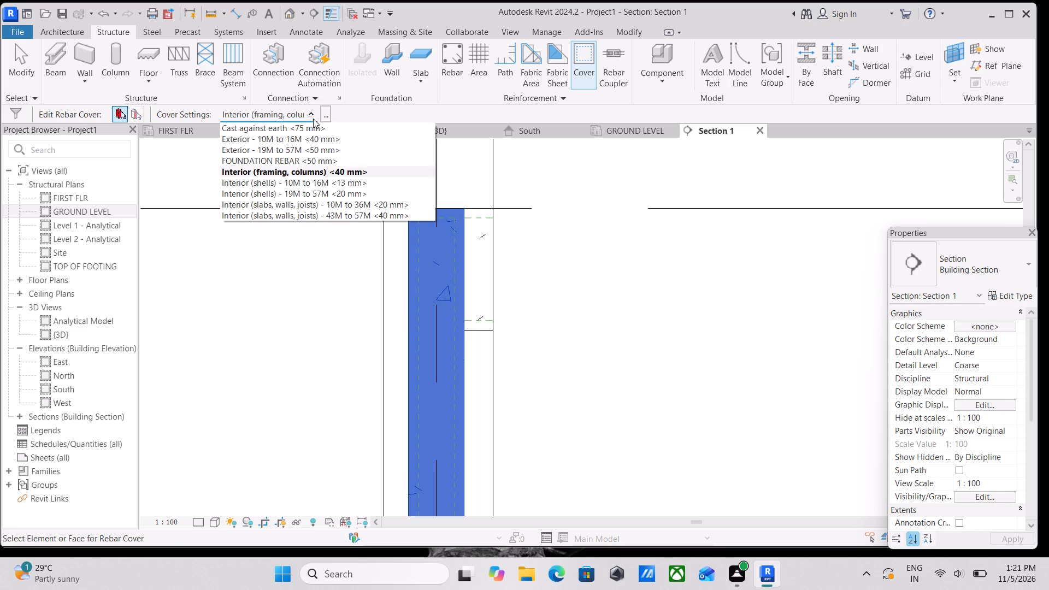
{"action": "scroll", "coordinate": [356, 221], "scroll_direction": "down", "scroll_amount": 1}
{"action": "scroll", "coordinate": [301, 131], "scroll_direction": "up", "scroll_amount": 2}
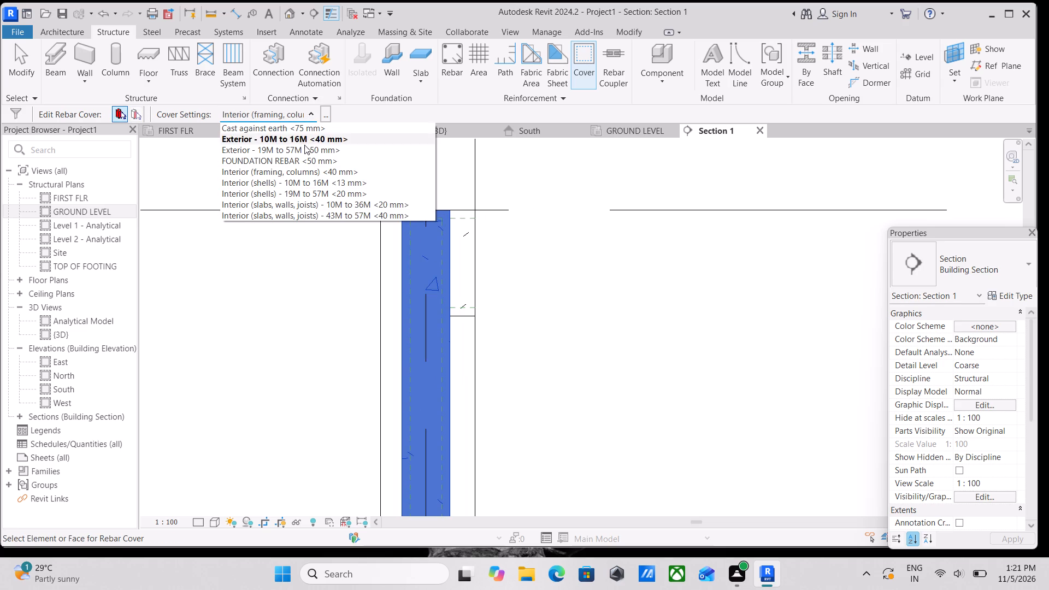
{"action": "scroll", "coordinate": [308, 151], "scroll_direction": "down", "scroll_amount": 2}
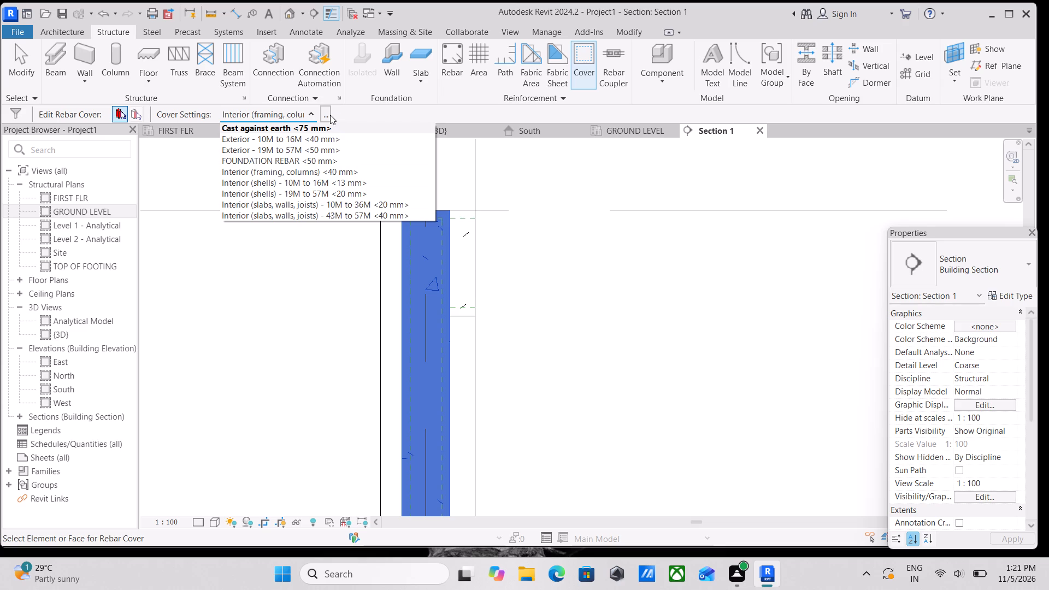
Change the FOUNDATION REBAR cover distance to 30 mm in the rebar cover settings and accept the change.
{"action": "left_click", "coordinate": [329, 115]}
{"action": "left_click", "coordinate": [327, 113]}
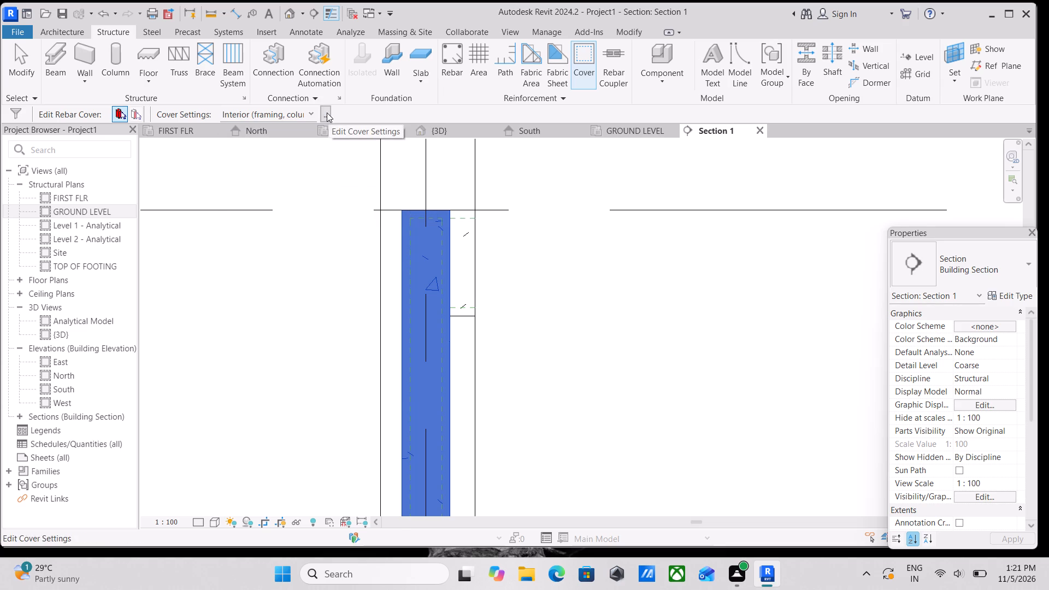
{"action": "scroll", "coordinate": [580, 341], "scroll_direction": "down", "scroll_amount": 2}
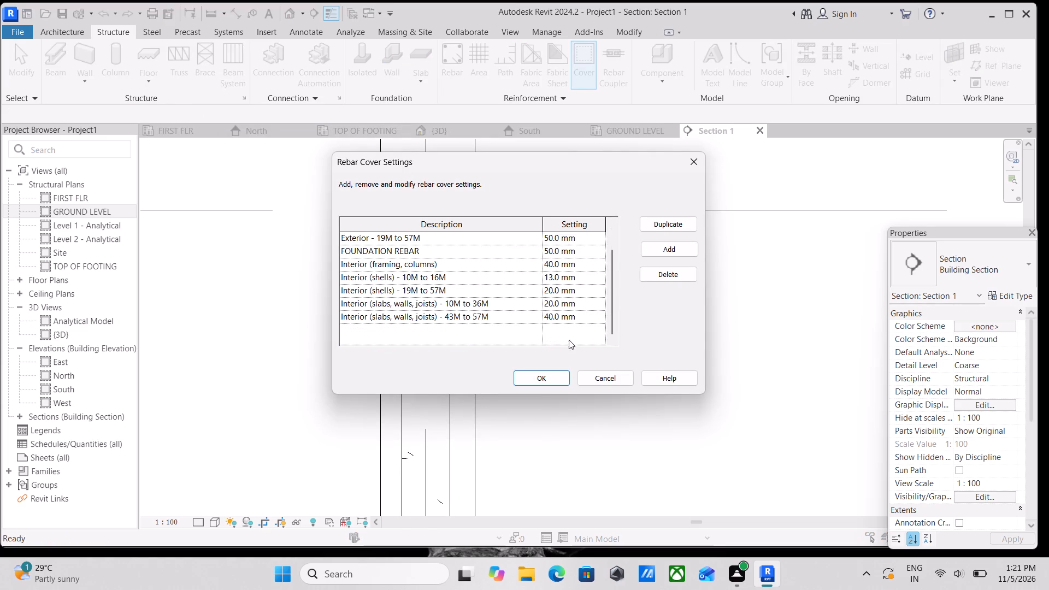
{"action": "scroll", "coordinate": [563, 328], "scroll_direction": "up", "scroll_amount": 4}
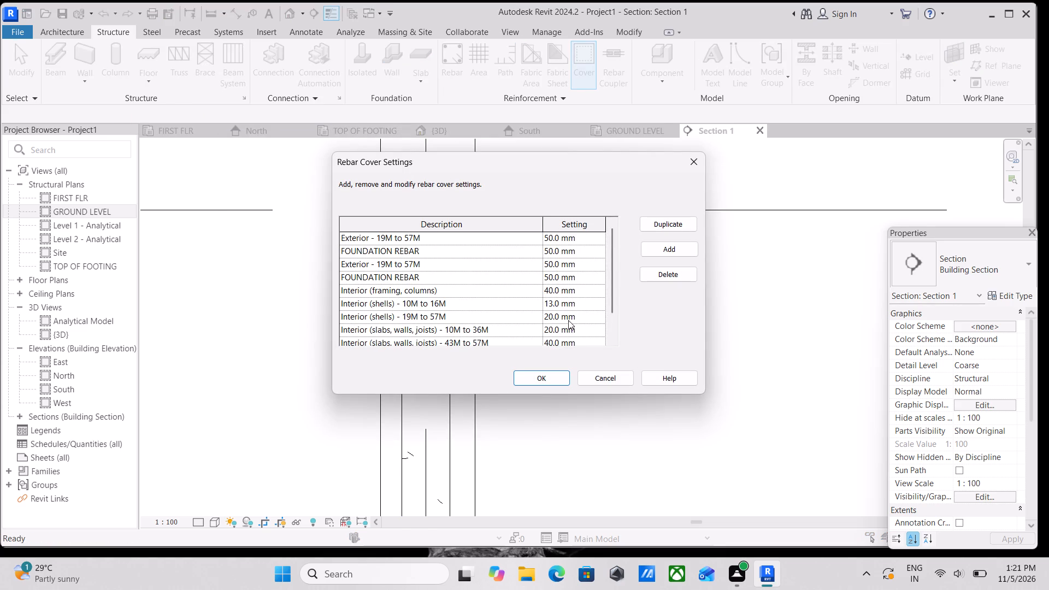
{"action": "scroll", "coordinate": [568, 320], "scroll_direction": "down", "scroll_amount": 1}
{"action": "scroll", "coordinate": [565, 314], "scroll_direction": "up", "scroll_amount": 2}
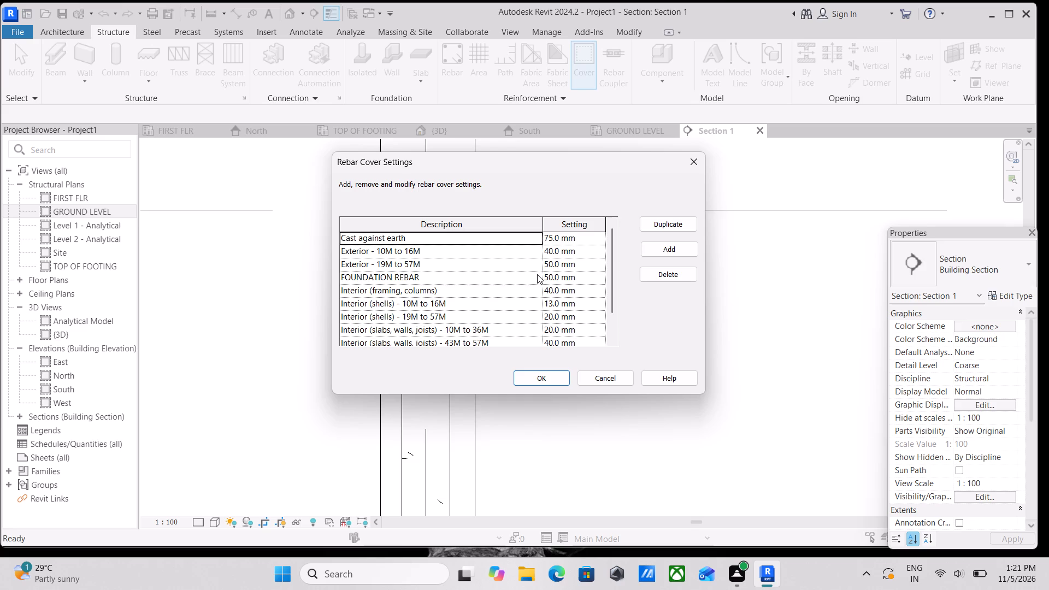
{"action": "left_click", "coordinate": [537, 274]}
{"action": "left_click", "coordinate": [555, 277]}
{"action": "left_click", "coordinate": [552, 277]}
{"action": "key", "text": "BackSpace"}
{"action": "key", "text": "BackSpace"}
{"action": "key", "text": "BackSpace"}
{"action": "type", "text": "30"}
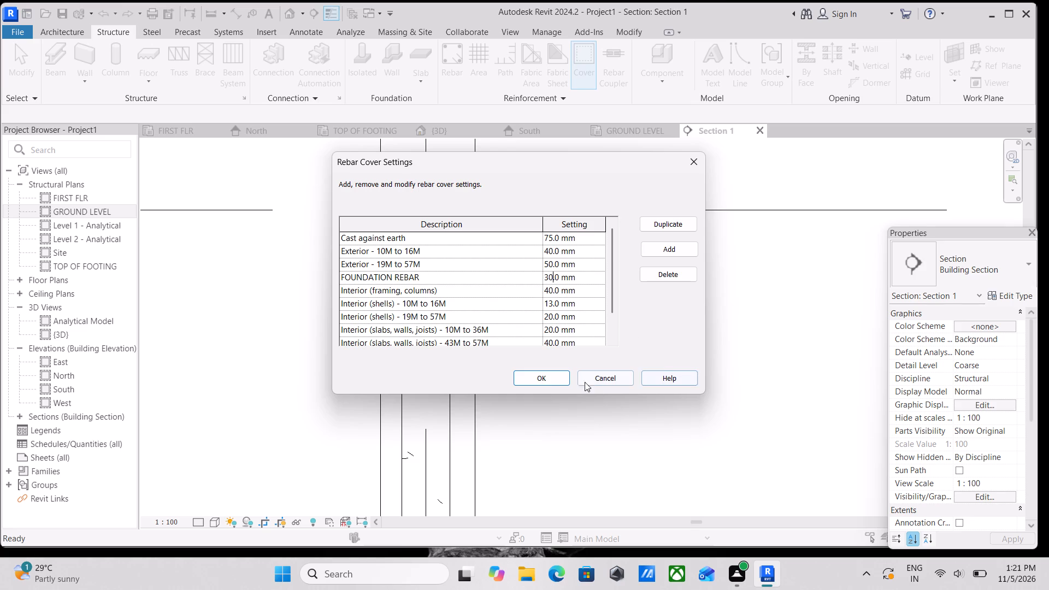
{"action": "left_click", "coordinate": [545, 377]}
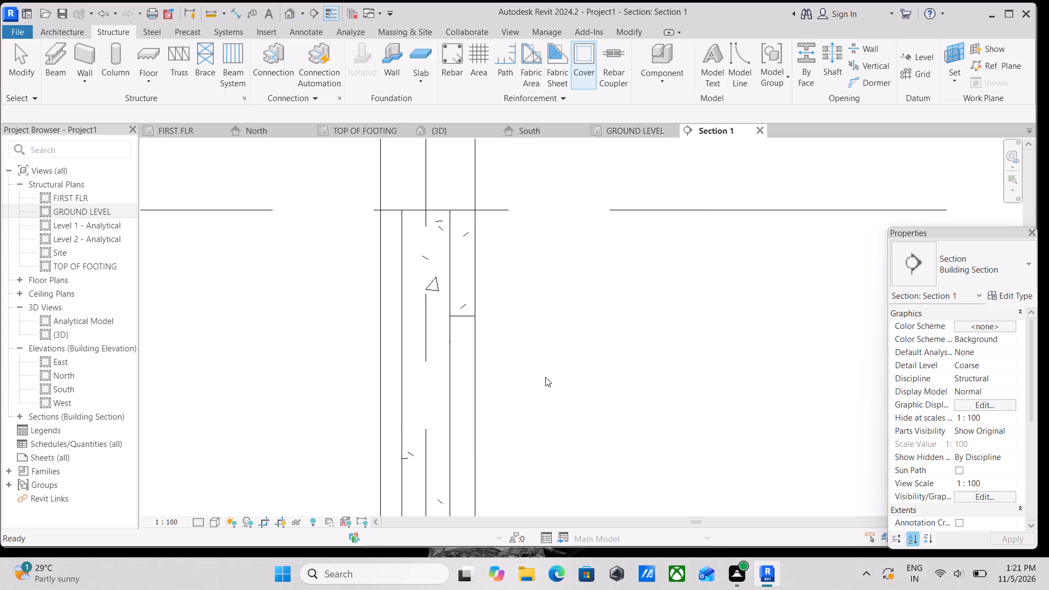
Assign the FOUNDATION REBAR <30 mm> cover to the whole concrete column in Section 1, and leave the Cover command.
{"action": "scroll", "coordinate": [465, 281], "scroll_direction": "down", "scroll_amount": 2}
{"action": "scroll", "coordinate": [452, 250], "scroll_direction": "up", "scroll_amount": 2}
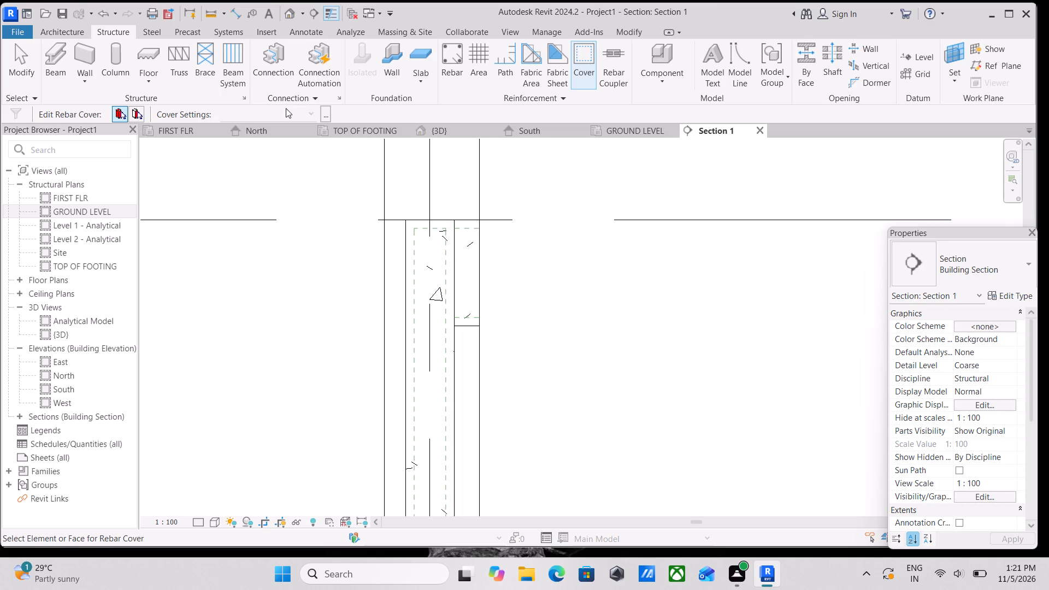
{"action": "left_click", "coordinate": [408, 244]}
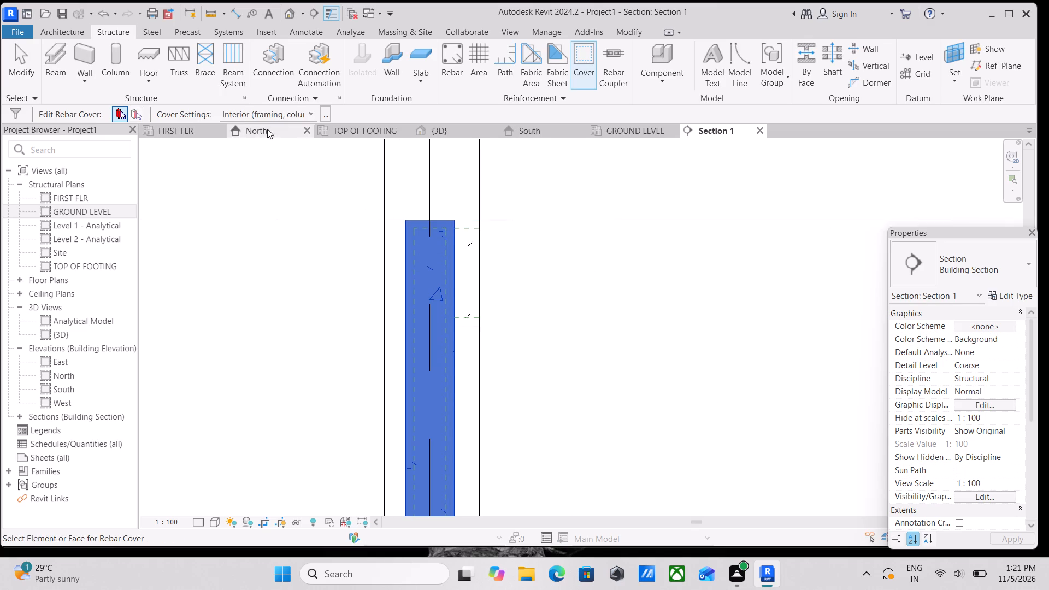
{"action": "left_click", "coordinate": [314, 110]}
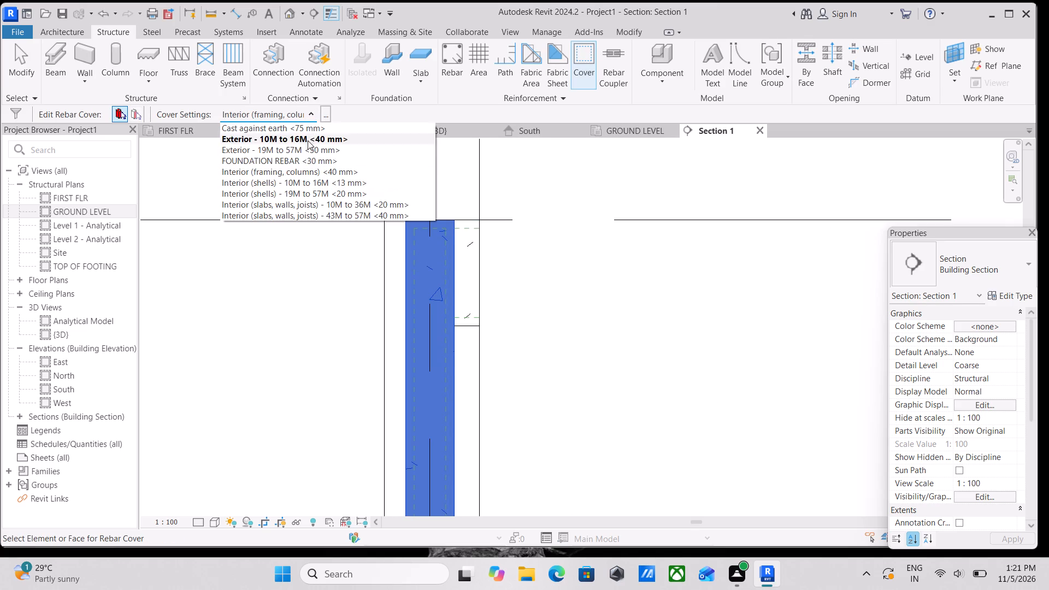
{"action": "left_click", "coordinate": [307, 158]}
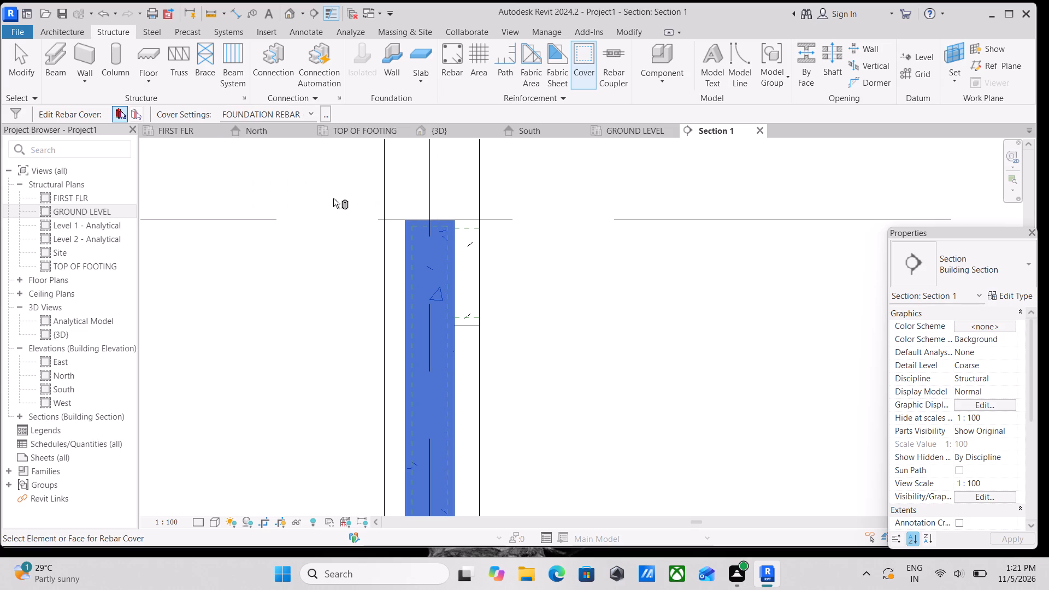
{"action": "scroll", "coordinate": [554, 308], "scroll_direction": "up", "scroll_amount": 2}
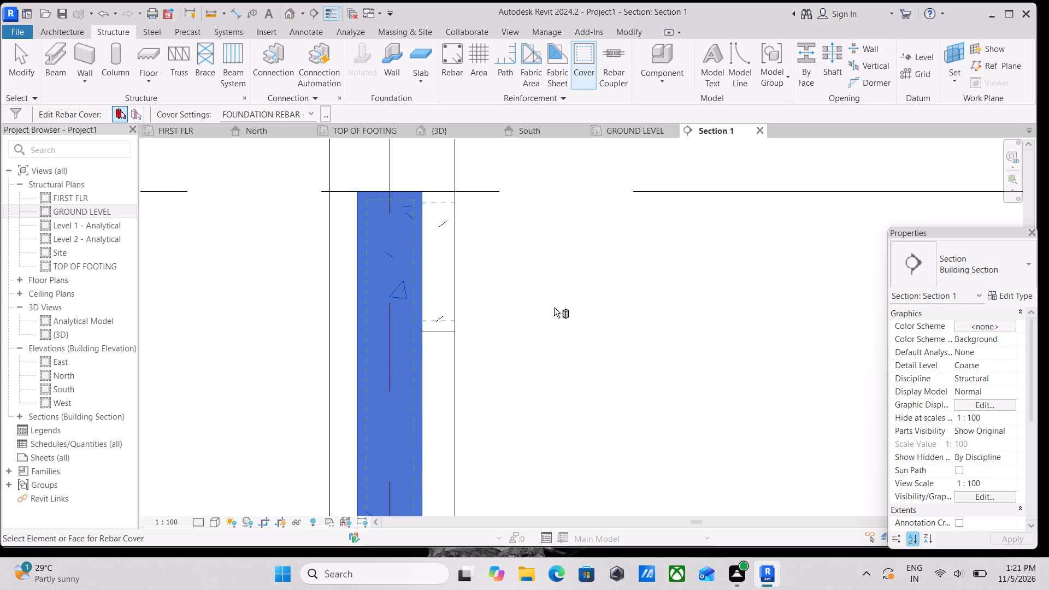
{"action": "key", "text": "Escape"}
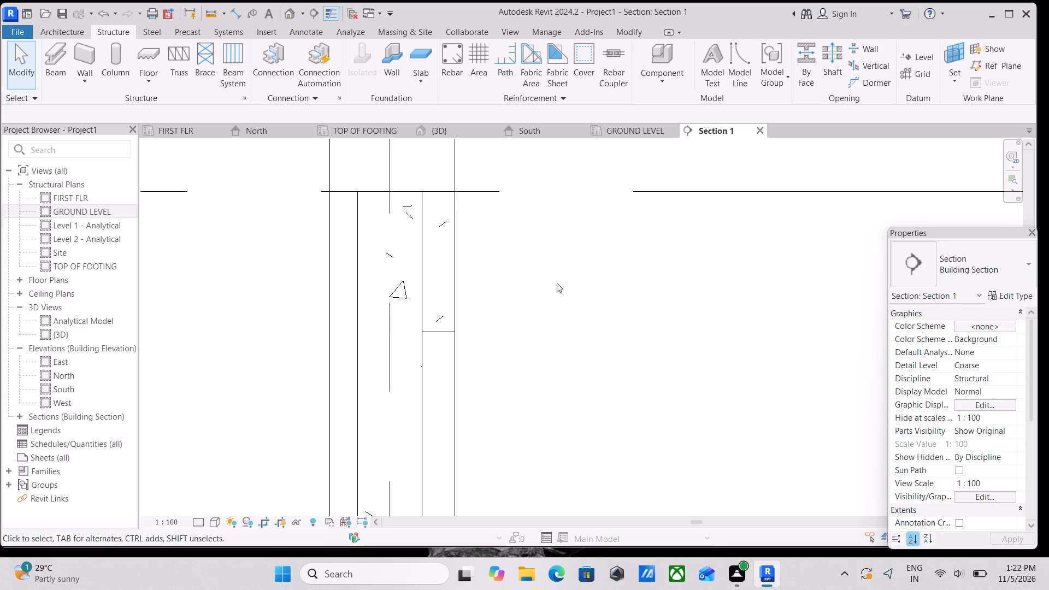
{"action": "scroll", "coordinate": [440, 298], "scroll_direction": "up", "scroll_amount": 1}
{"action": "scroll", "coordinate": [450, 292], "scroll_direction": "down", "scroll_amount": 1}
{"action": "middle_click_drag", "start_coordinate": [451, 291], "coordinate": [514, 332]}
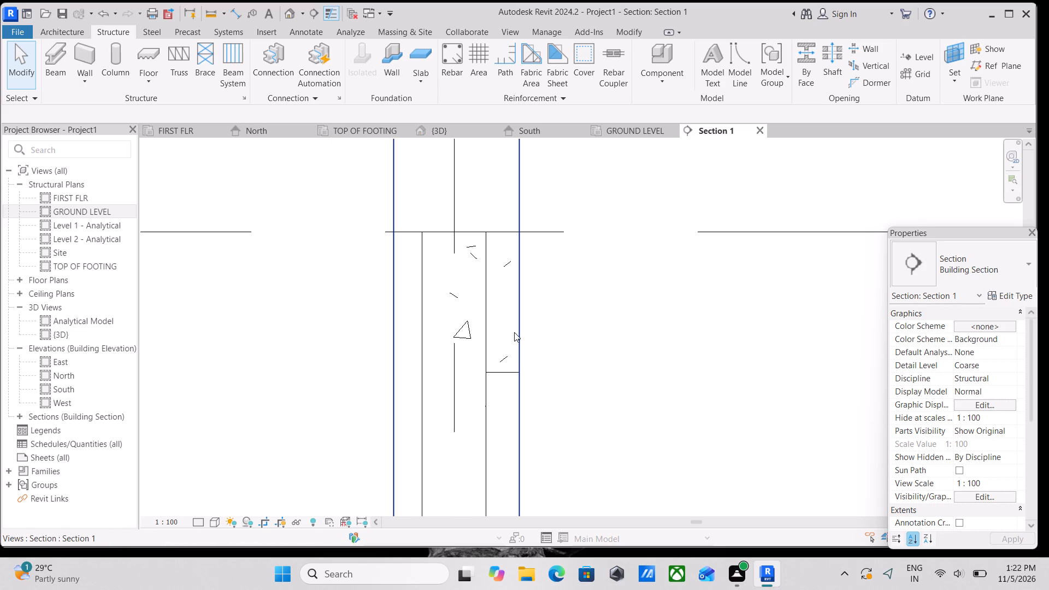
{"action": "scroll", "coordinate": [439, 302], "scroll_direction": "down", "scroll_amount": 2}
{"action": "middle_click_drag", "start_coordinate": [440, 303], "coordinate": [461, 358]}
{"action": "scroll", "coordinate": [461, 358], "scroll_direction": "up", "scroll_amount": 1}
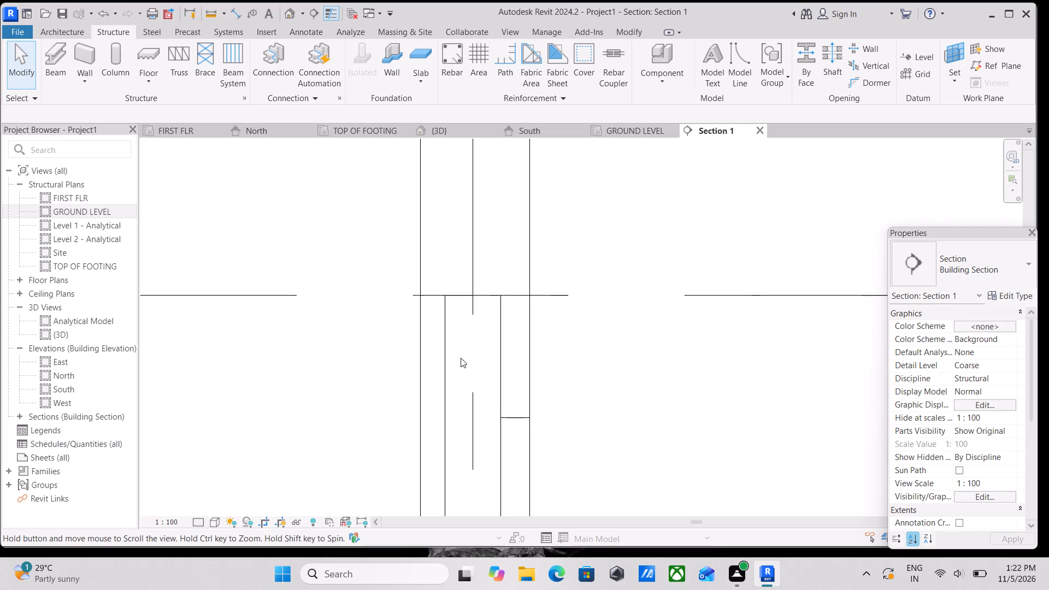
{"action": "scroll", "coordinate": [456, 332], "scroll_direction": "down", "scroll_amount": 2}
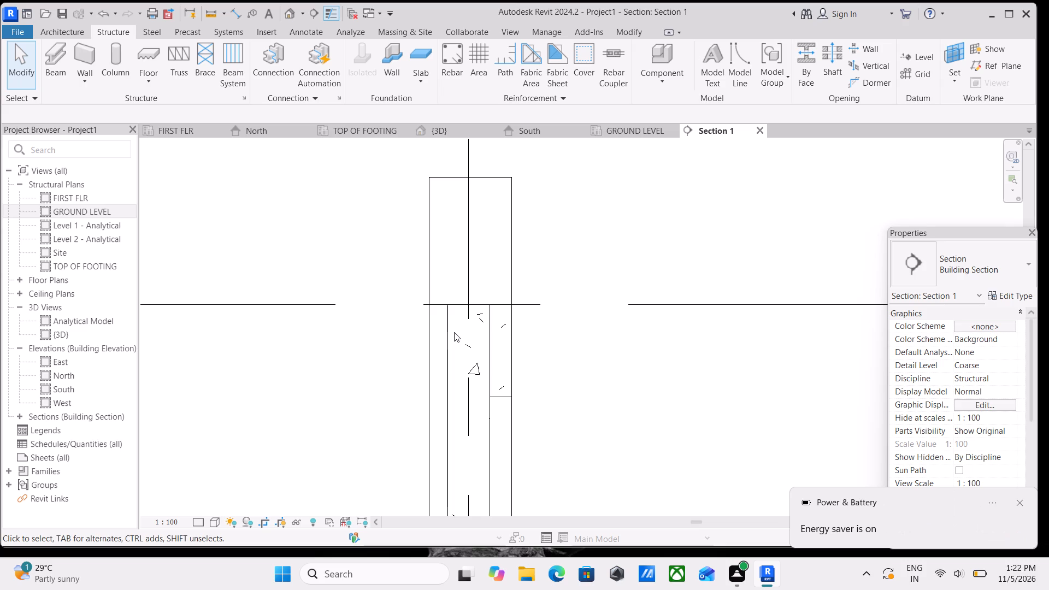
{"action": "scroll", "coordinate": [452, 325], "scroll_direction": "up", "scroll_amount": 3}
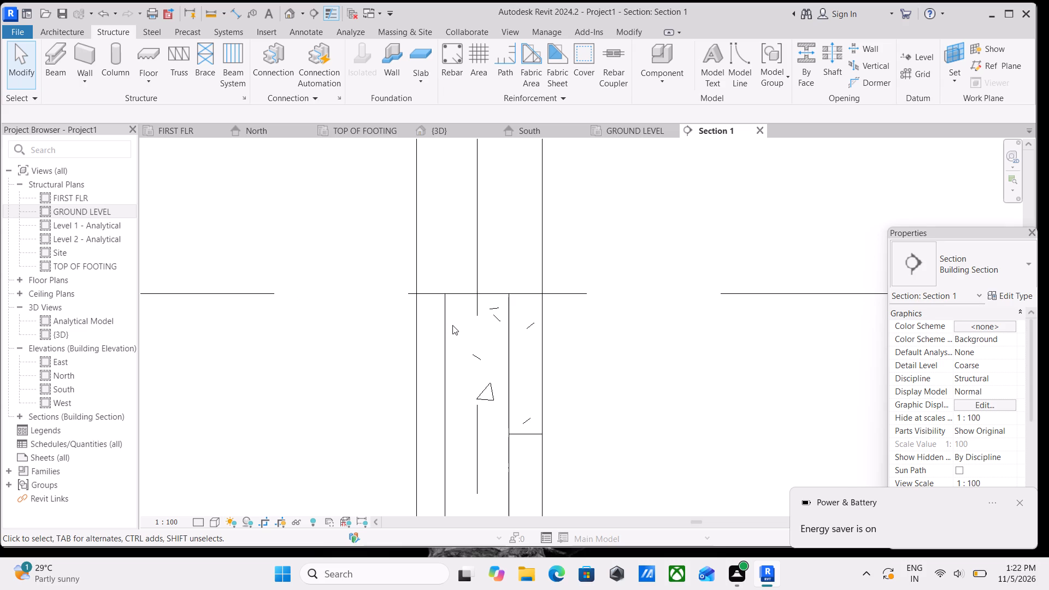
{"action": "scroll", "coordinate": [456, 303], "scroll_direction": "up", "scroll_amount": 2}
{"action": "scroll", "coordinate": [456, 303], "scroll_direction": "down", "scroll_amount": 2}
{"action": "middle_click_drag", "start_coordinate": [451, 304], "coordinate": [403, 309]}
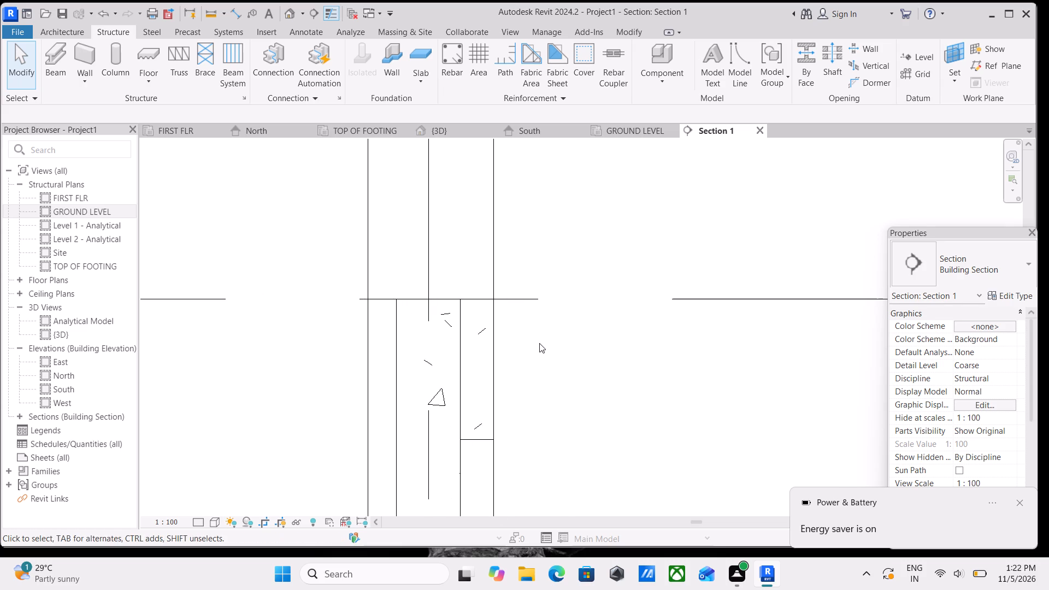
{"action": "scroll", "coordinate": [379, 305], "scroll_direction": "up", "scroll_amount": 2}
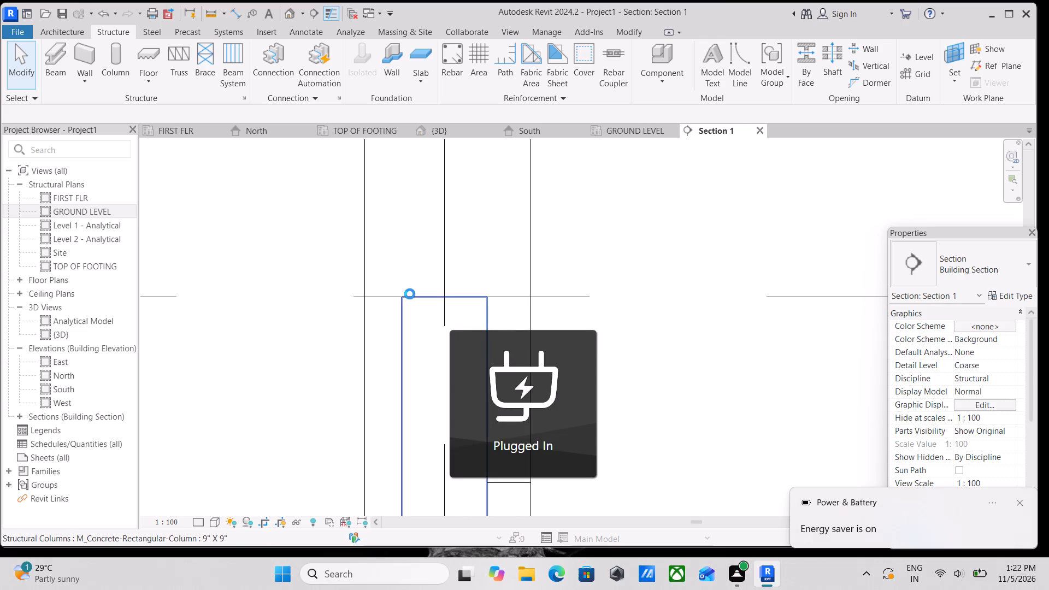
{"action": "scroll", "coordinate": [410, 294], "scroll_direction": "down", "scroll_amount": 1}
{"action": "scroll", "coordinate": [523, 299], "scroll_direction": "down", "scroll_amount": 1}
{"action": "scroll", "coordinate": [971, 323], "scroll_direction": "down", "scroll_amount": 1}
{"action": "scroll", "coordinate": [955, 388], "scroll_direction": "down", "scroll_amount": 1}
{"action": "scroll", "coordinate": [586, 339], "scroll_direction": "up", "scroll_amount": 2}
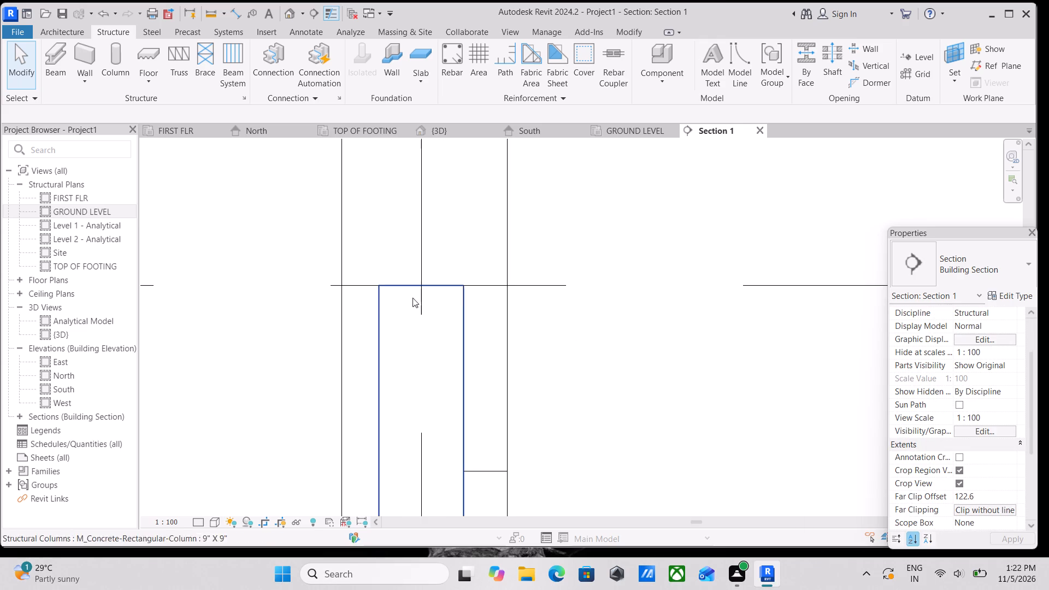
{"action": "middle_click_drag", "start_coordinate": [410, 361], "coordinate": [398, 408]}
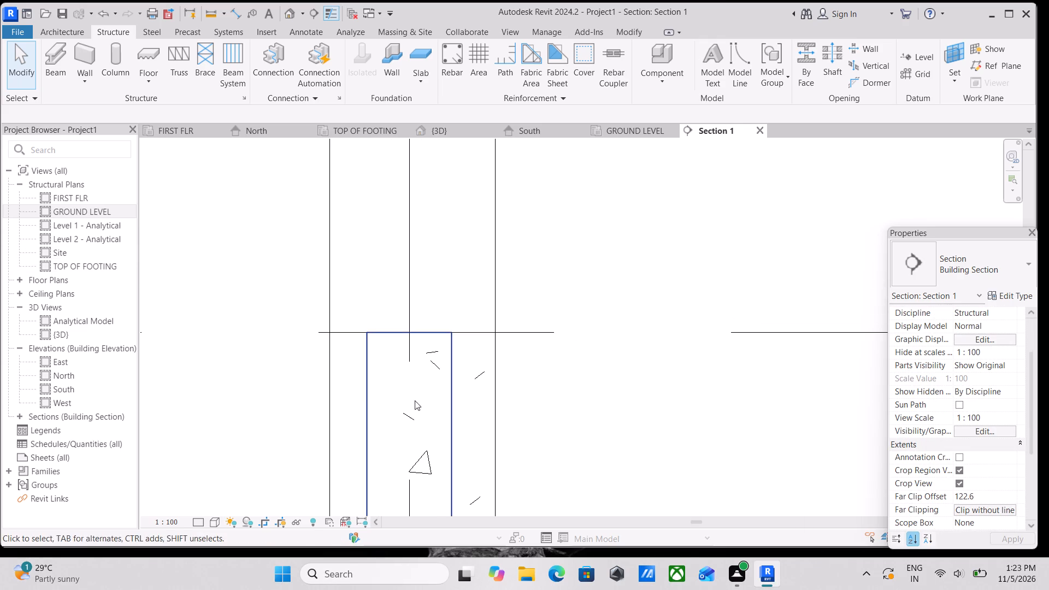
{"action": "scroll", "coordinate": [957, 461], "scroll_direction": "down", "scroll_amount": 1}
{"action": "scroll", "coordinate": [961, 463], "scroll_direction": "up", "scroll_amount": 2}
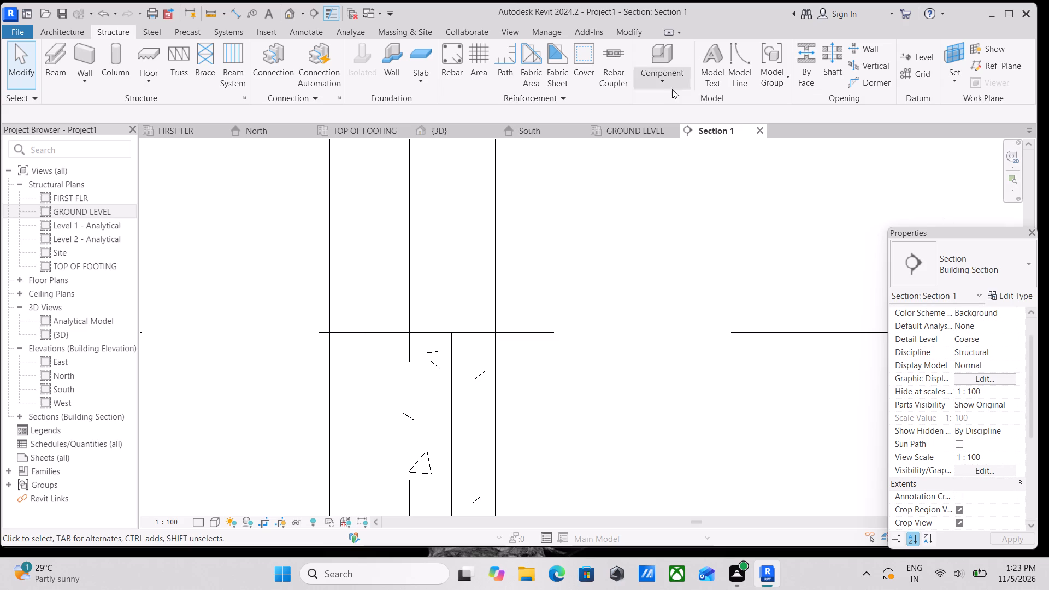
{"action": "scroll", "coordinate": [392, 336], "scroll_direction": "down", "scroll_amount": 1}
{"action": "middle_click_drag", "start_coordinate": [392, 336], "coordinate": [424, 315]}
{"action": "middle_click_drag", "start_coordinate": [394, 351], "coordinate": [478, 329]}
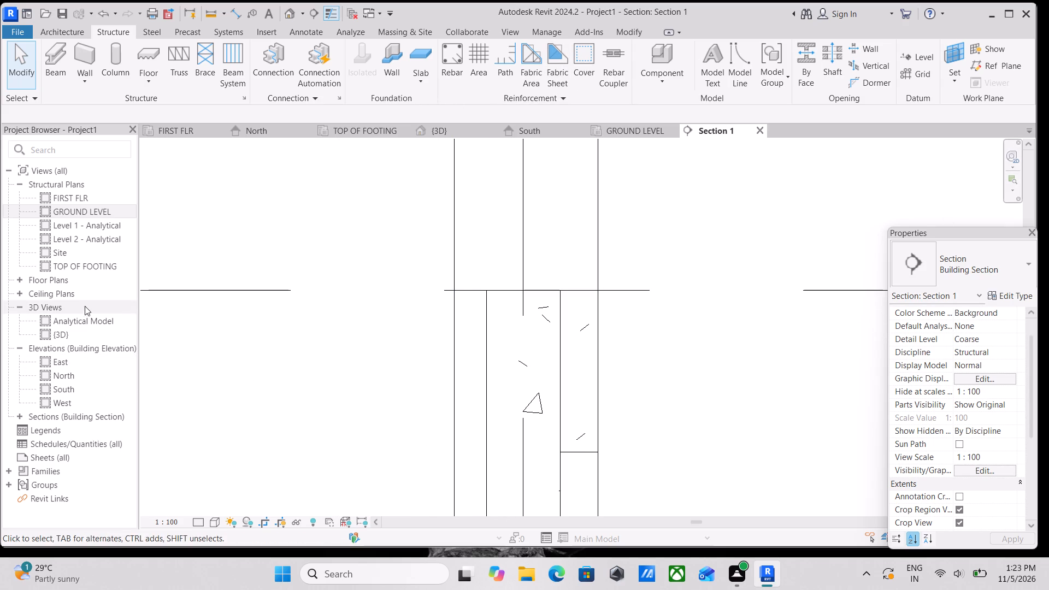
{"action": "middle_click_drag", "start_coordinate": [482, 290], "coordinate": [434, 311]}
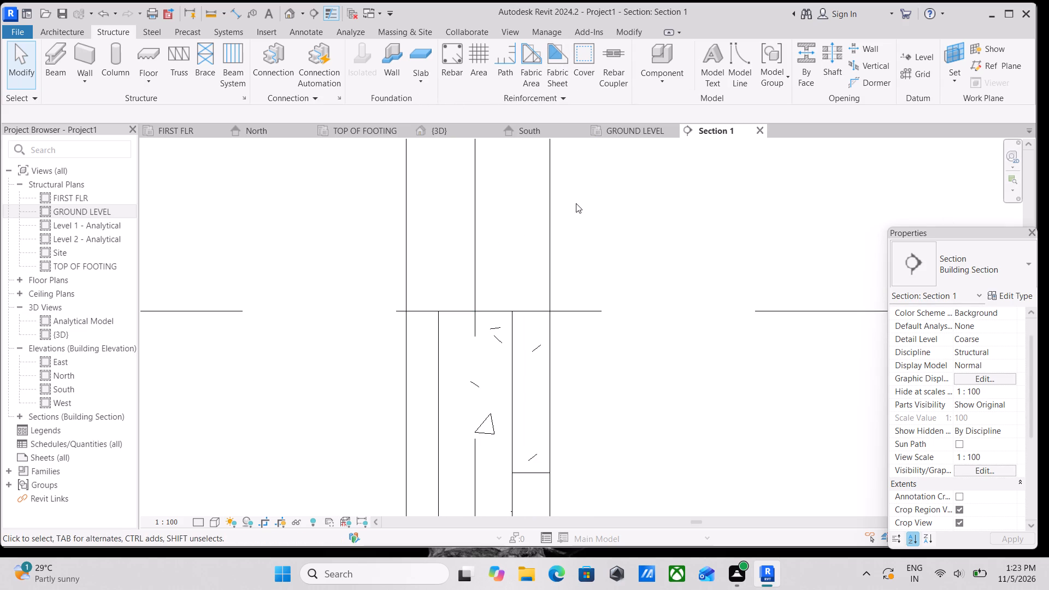
Check which rebar cover setting is assigned to the concrete column using the Cover command.
{"action": "left_click", "coordinate": [586, 58]}
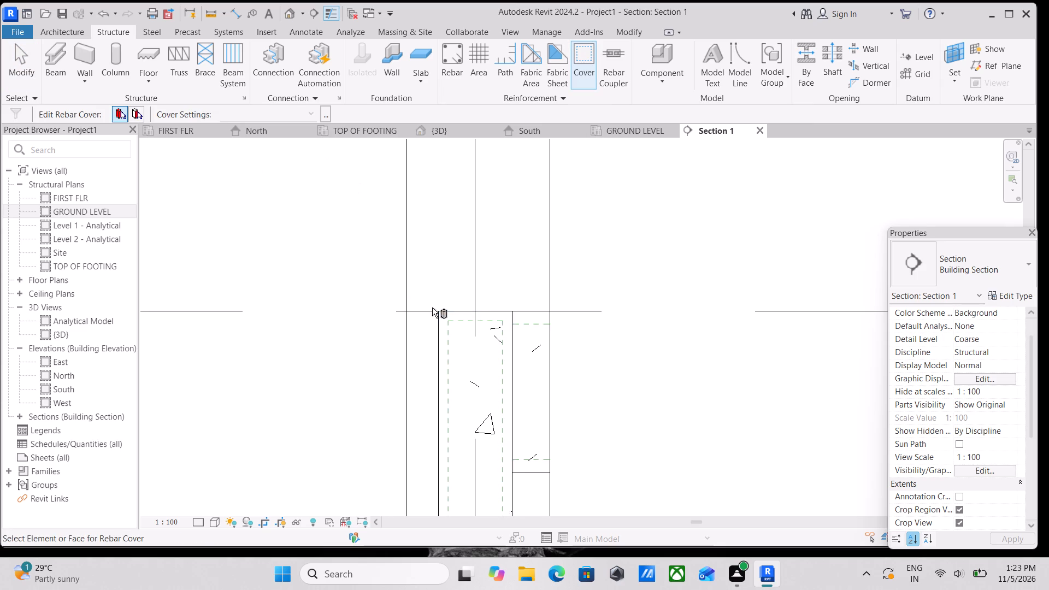
{"action": "left_click", "coordinate": [441, 320]}
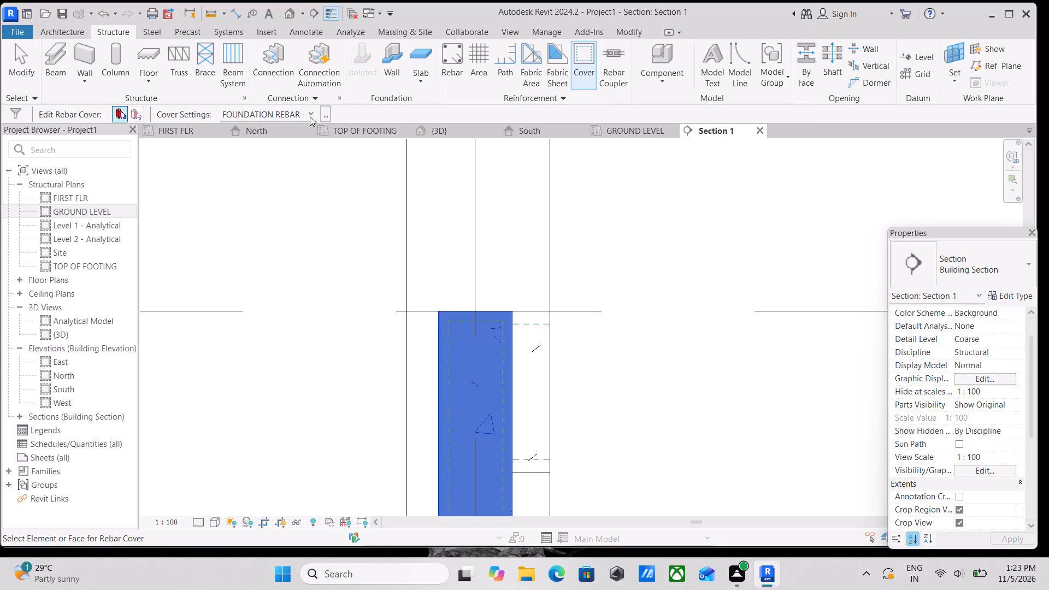
{"action": "left_click", "coordinate": [310, 116]}
{"action": "left_click", "coordinate": [310, 116]}
Place a single 13M rebar of shape M_T1 across the upper part of the concrete column in Section 1, and leave the Rebar command.
{"action": "left_click", "coordinate": [445, 56]}
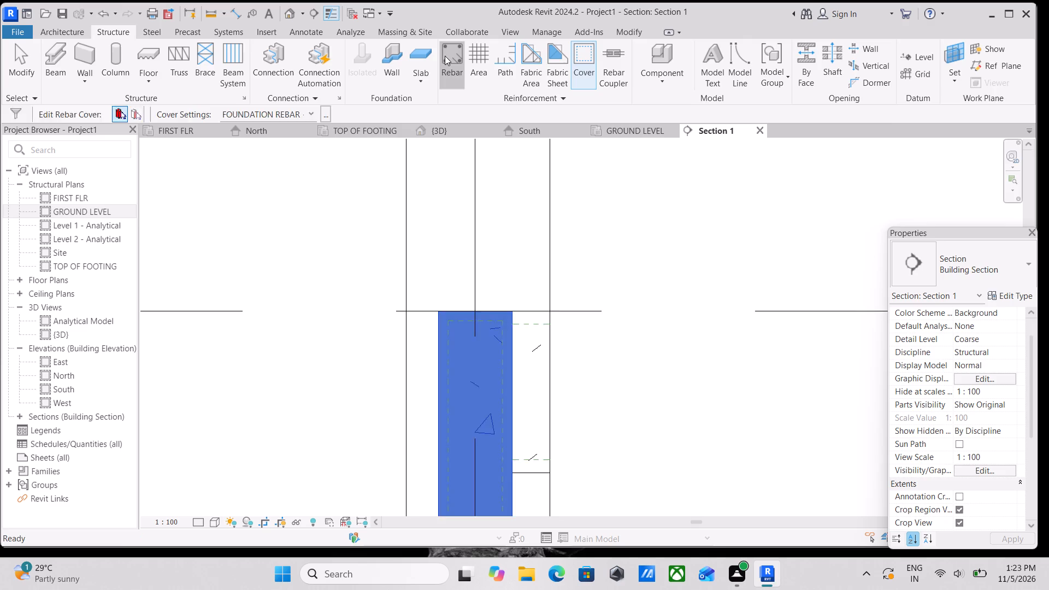
{"action": "scroll", "coordinate": [930, 191], "scroll_direction": "down", "scroll_amount": 16}
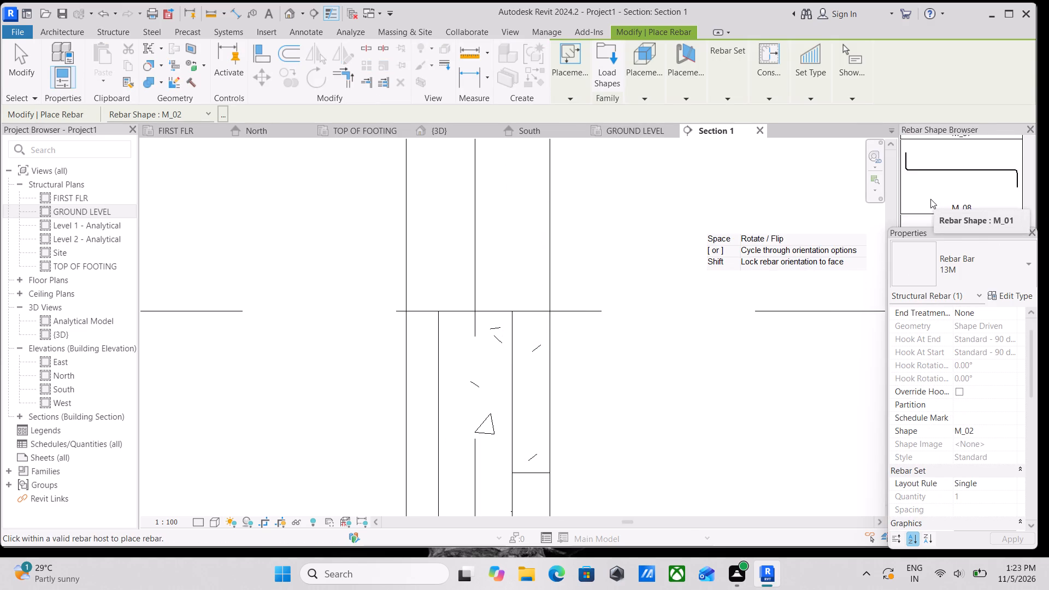
{"action": "scroll", "coordinate": [930, 199], "scroll_direction": "down", "scroll_amount": 10}
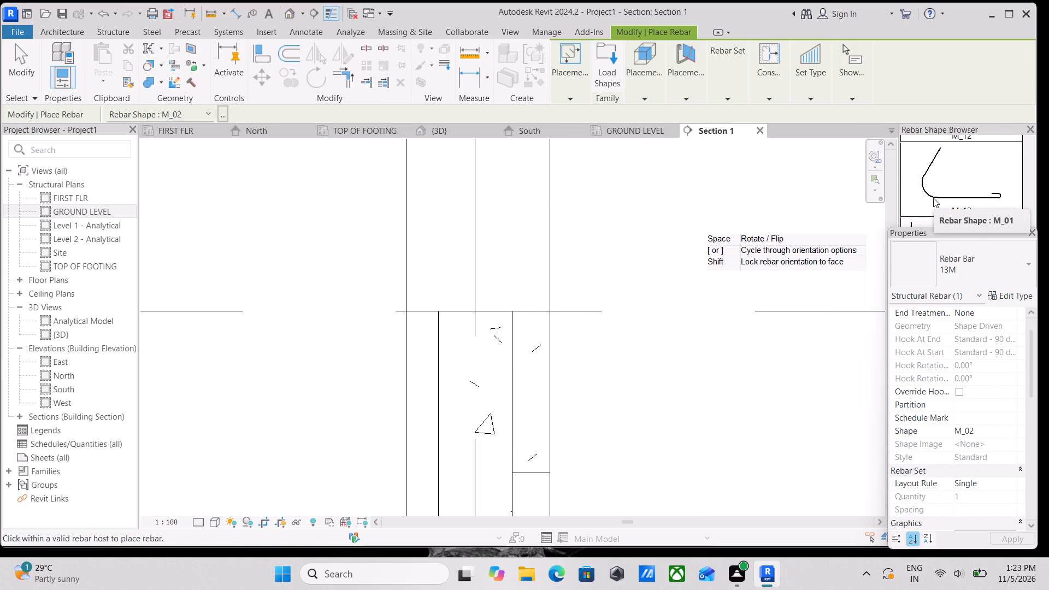
{"action": "scroll", "coordinate": [941, 193], "scroll_direction": "down", "scroll_amount": 8}
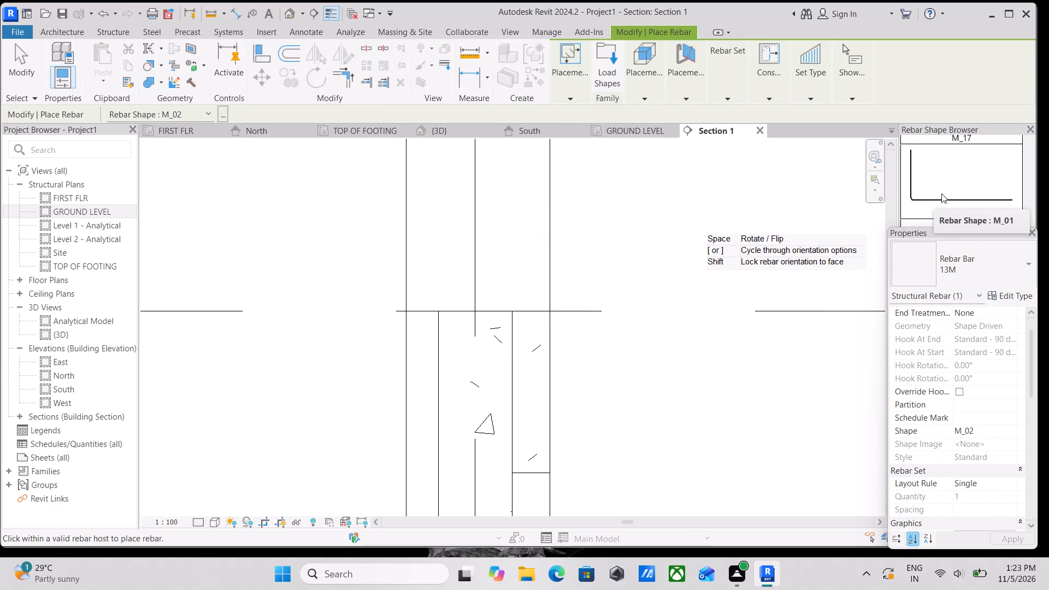
{"action": "scroll", "coordinate": [941, 193], "scroll_direction": "down", "scroll_amount": 15}
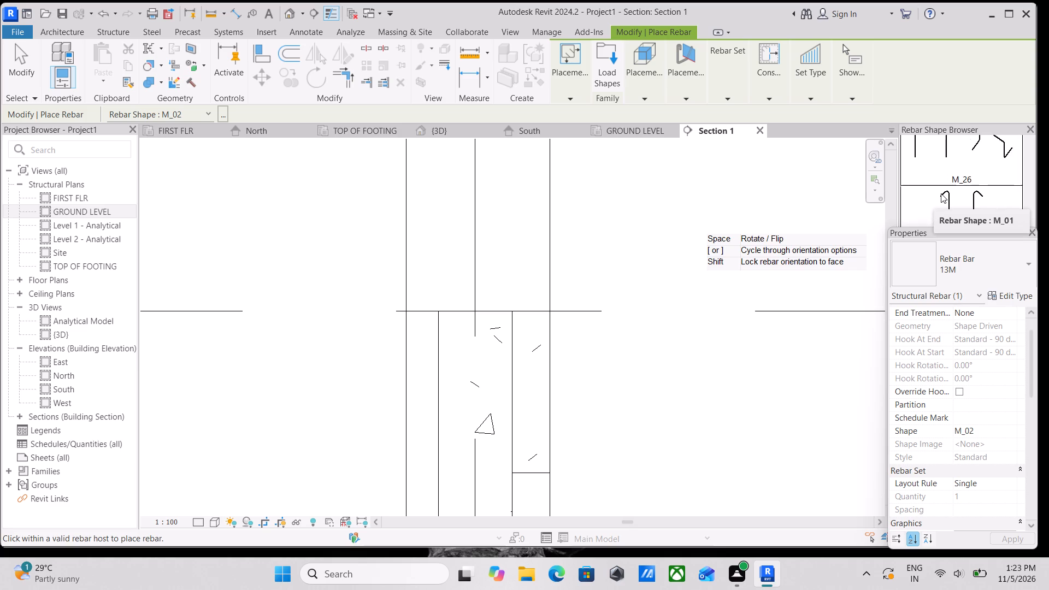
{"action": "scroll", "coordinate": [941, 193], "scroll_direction": "down", "scroll_amount": 10}
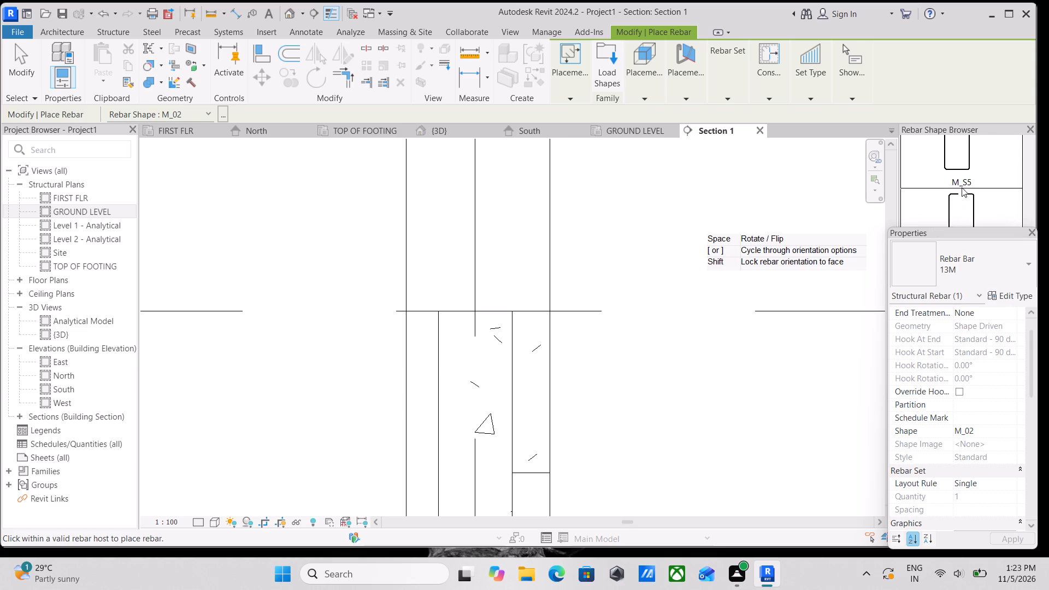
{"action": "scroll", "coordinate": [962, 187], "scroll_direction": "down", "scroll_amount": 5}
{"action": "left_click", "coordinate": [962, 187]}
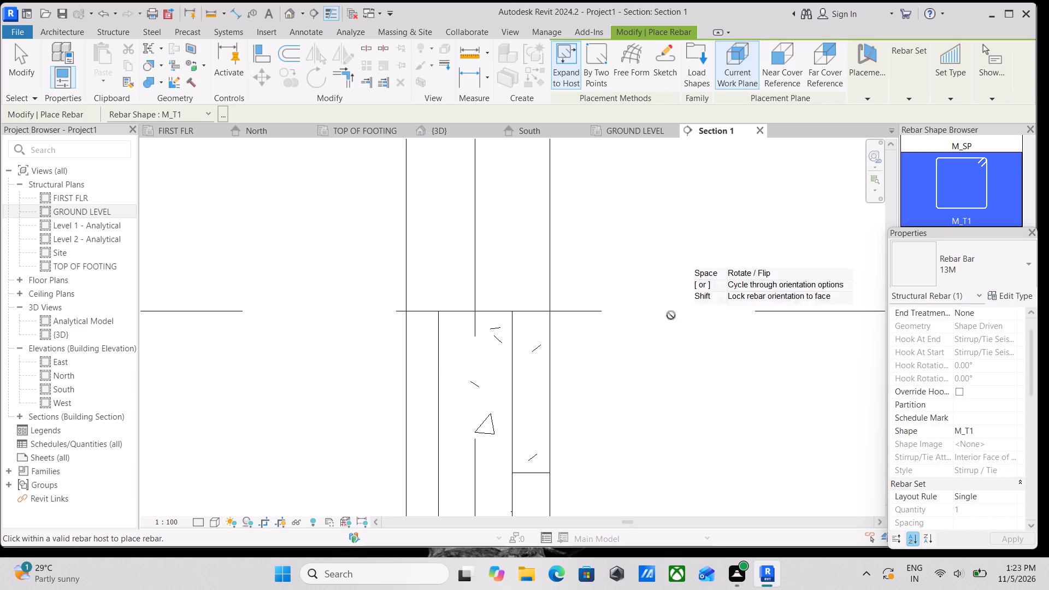
{"action": "scroll", "coordinate": [480, 347], "scroll_direction": "up", "scroll_amount": 3}
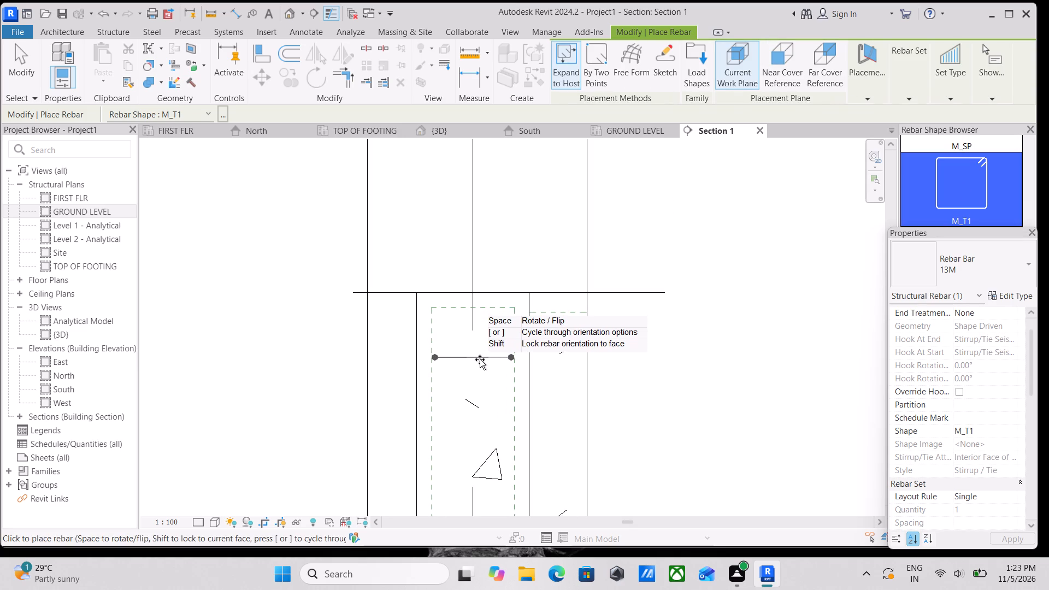
{"action": "scroll", "coordinate": [480, 361], "scroll_direction": "up", "scroll_amount": 5}
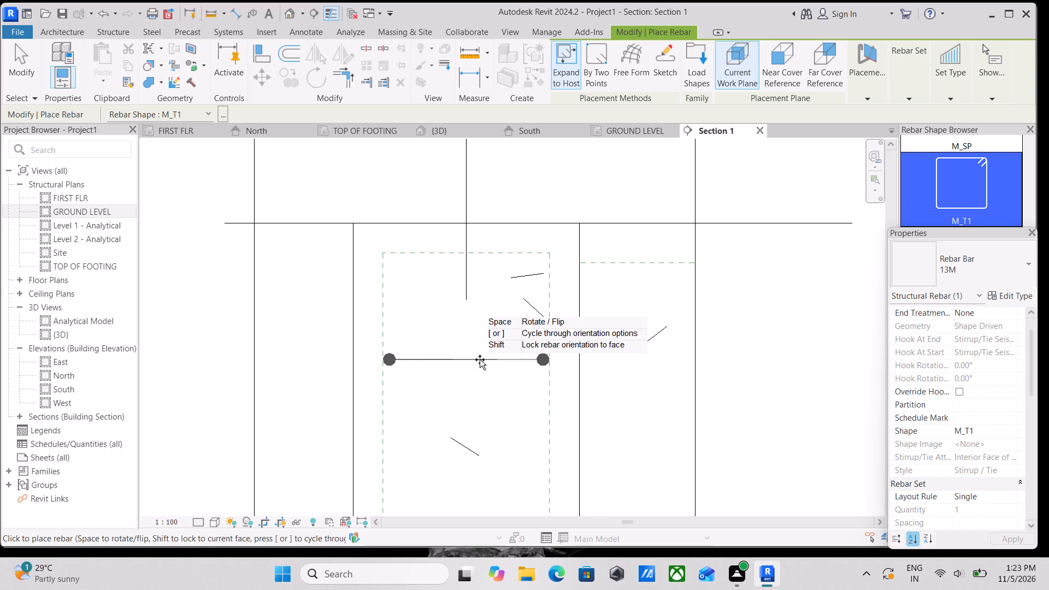
{"action": "scroll", "coordinate": [480, 359], "scroll_direction": "up", "scroll_amount": 2}
{"action": "left_click", "coordinate": [480, 359]}
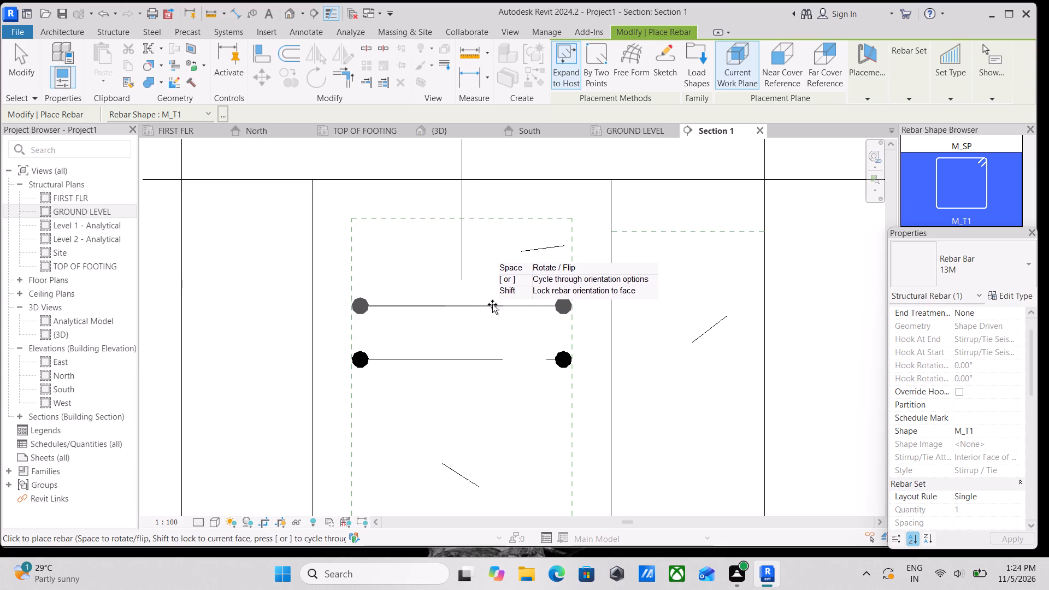
{"action": "key", "text": "Escape"}
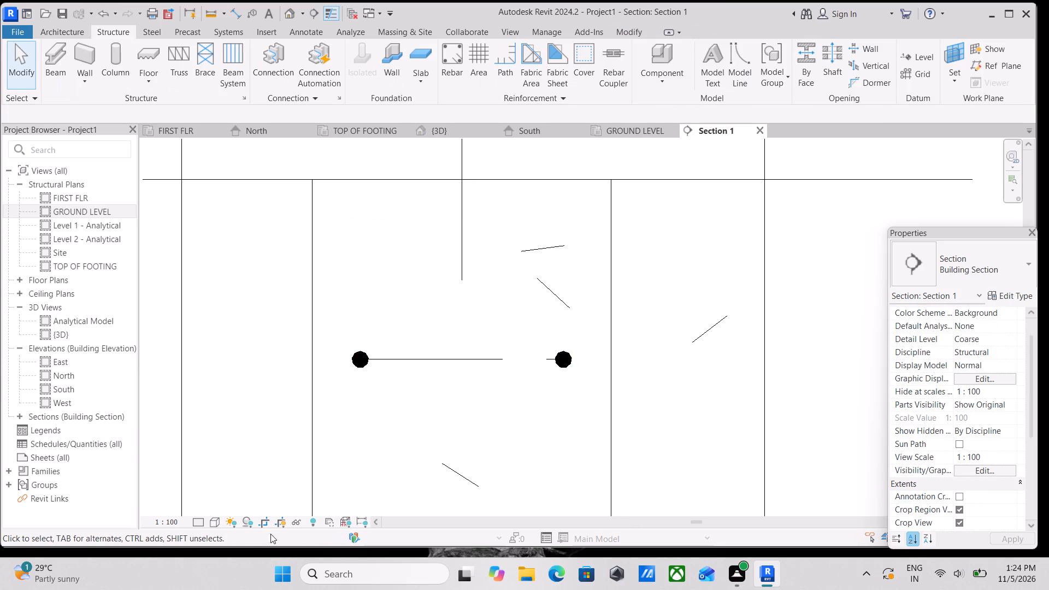
Turn on the unobscured display of the placed M_T1 stirrup for the {3D} view in its view visibility states.
{"action": "left_click", "coordinate": [463, 356]}
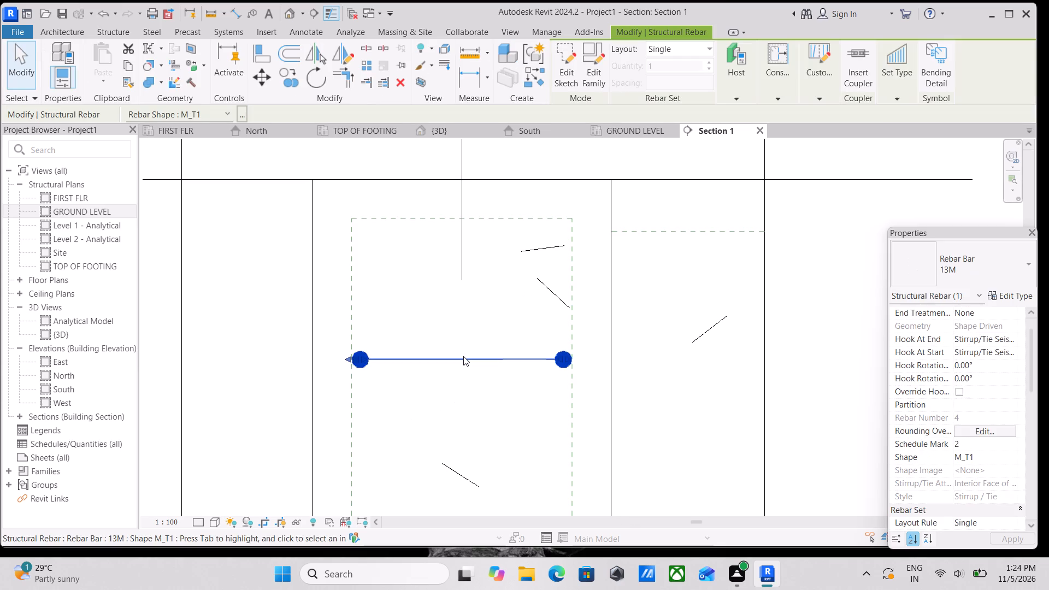
{"action": "scroll", "coordinate": [1013, 421], "scroll_direction": "down", "scroll_amount": 2}
{"action": "scroll", "coordinate": [983, 417], "scroll_direction": "up", "scroll_amount": 1}
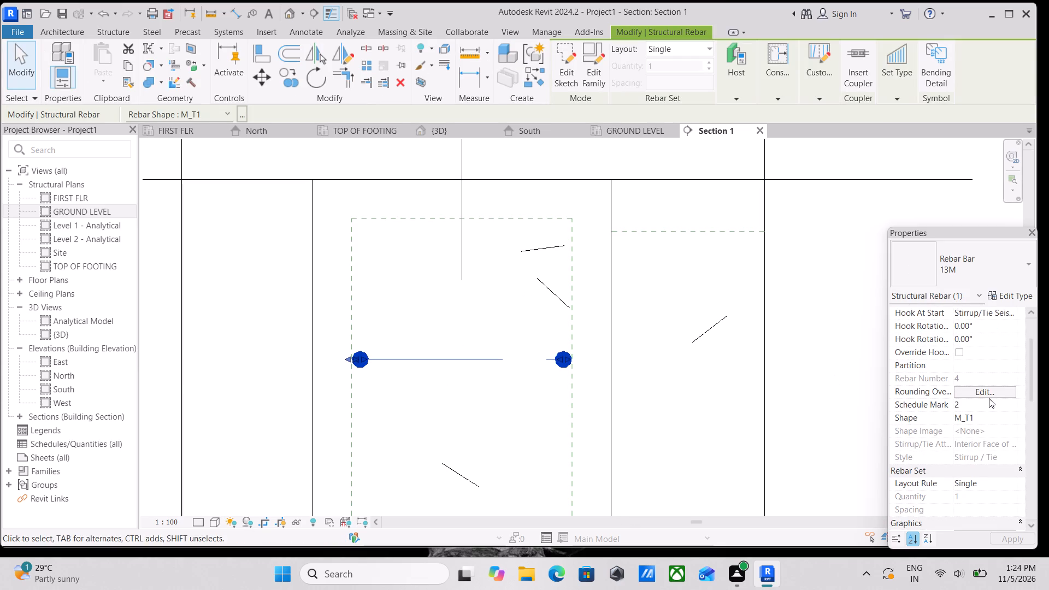
{"action": "scroll", "coordinate": [981, 409], "scroll_direction": "down", "scroll_amount": 2}
{"action": "left_click", "coordinate": [978, 457]}
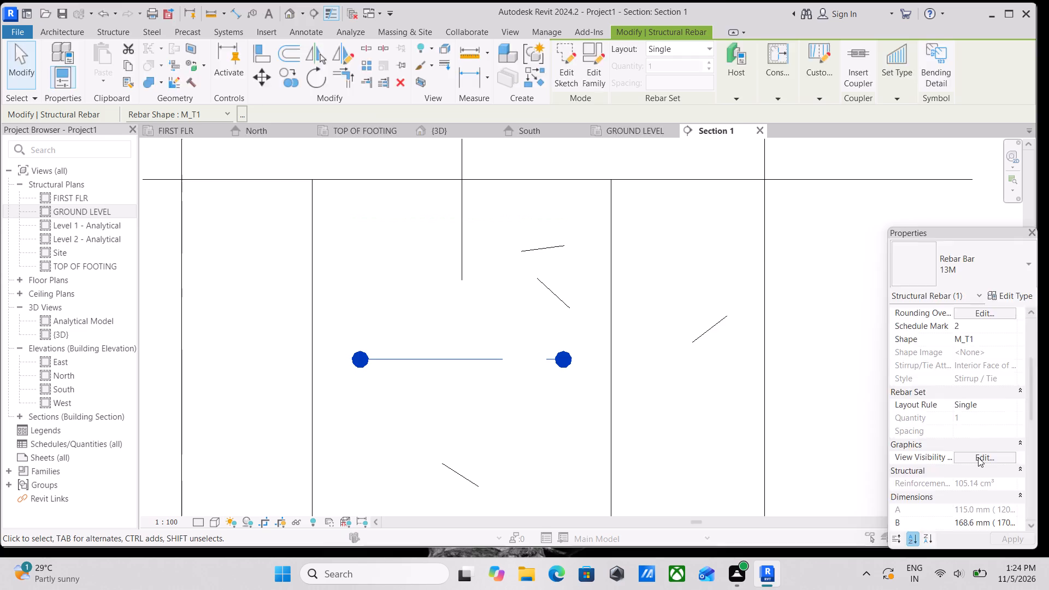
{"action": "left_click", "coordinate": [966, 362]}
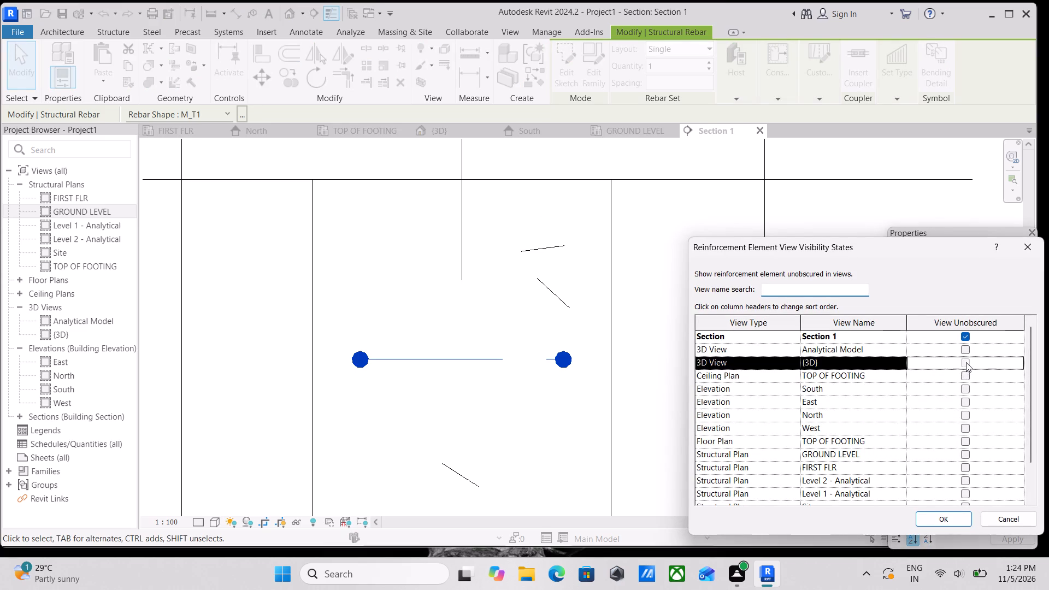
{"action": "left_click", "coordinate": [955, 520]}
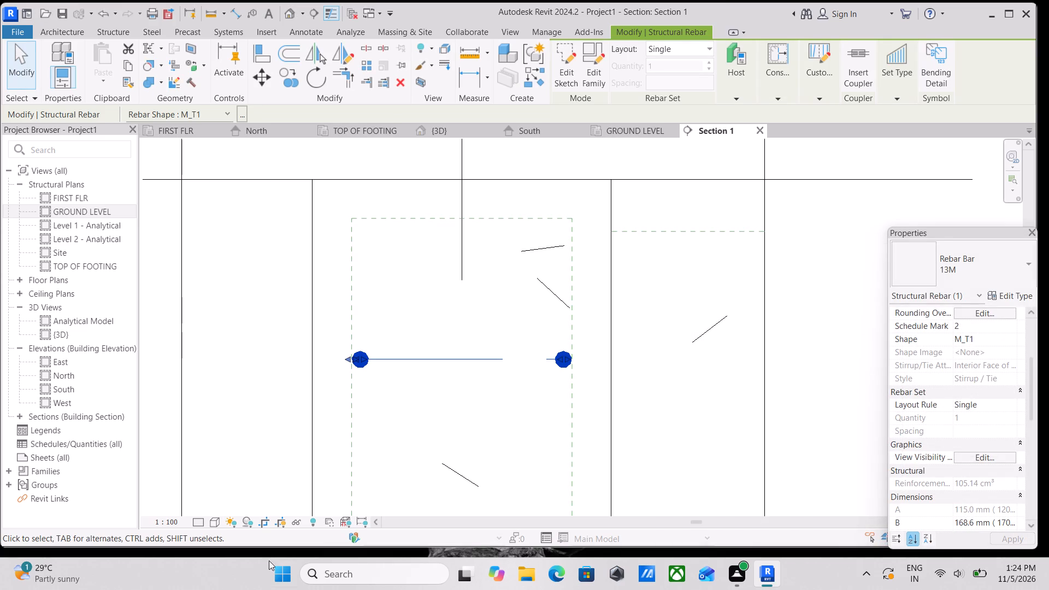
Set the detail level of the Section 1 view to Fine.
{"action": "left_click", "coordinate": [210, 516]}
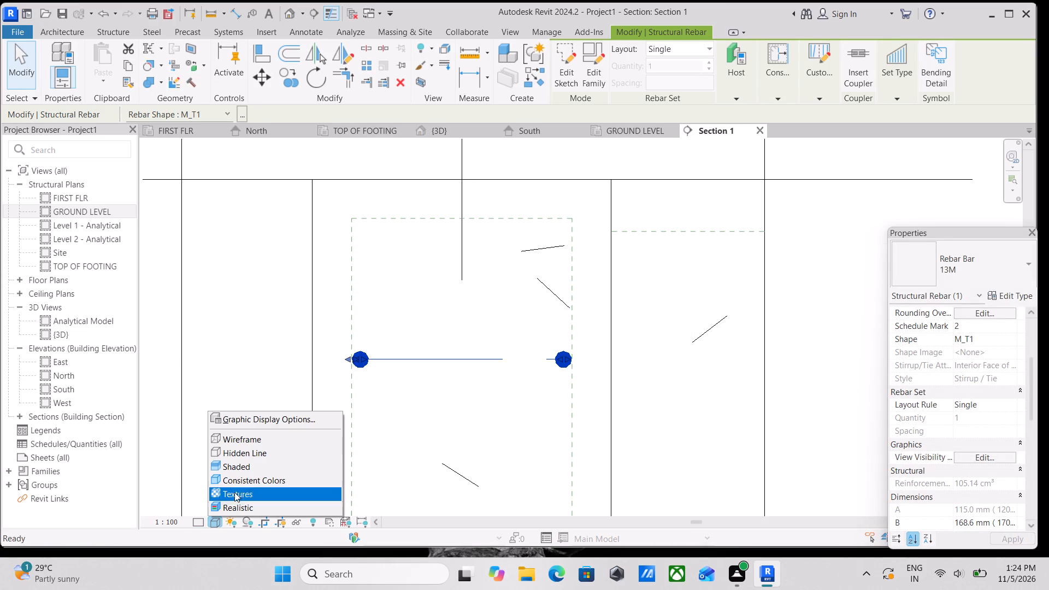
{"action": "scroll", "coordinate": [228, 502], "scroll_direction": "down", "scroll_amount": 1}
{"action": "left_click", "coordinate": [200, 522]}
{"action": "left_click", "coordinate": [207, 510]}
{"action": "scroll", "coordinate": [416, 374], "scroll_direction": "down", "scroll_amount": 1}
{"action": "middle_click_drag", "start_coordinate": [416, 374], "coordinate": [479, 366]}
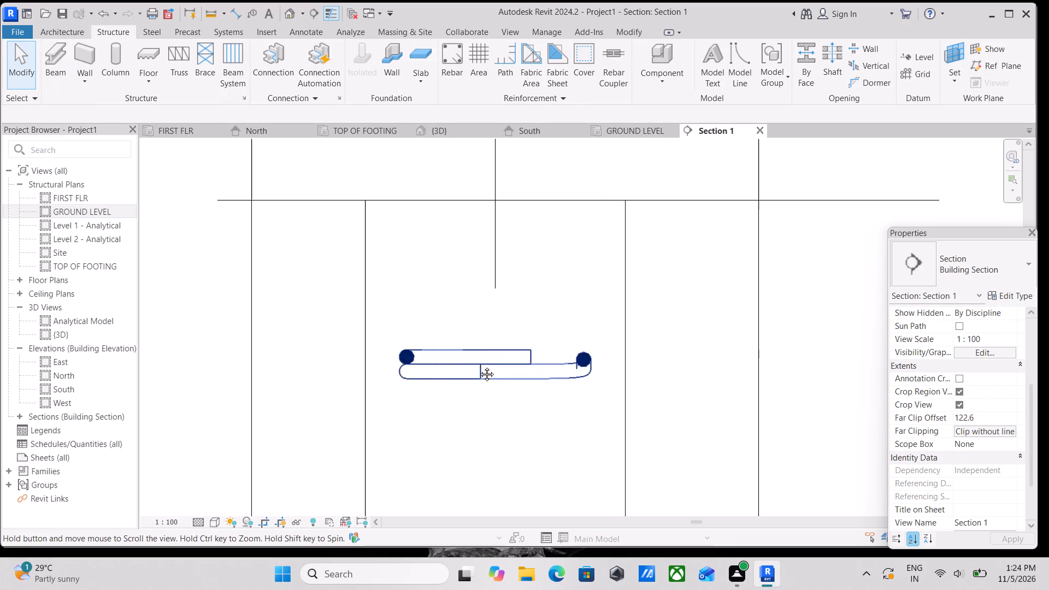
{"action": "middle_click_drag", "start_coordinate": [479, 366], "coordinate": [490, 364]}
Inspect the stirrup's sketch in the FIRST FLR structural plan with the Wireframe visual style, and finish the sketch without edits.
{"action": "double_click", "coordinate": [491, 357]}
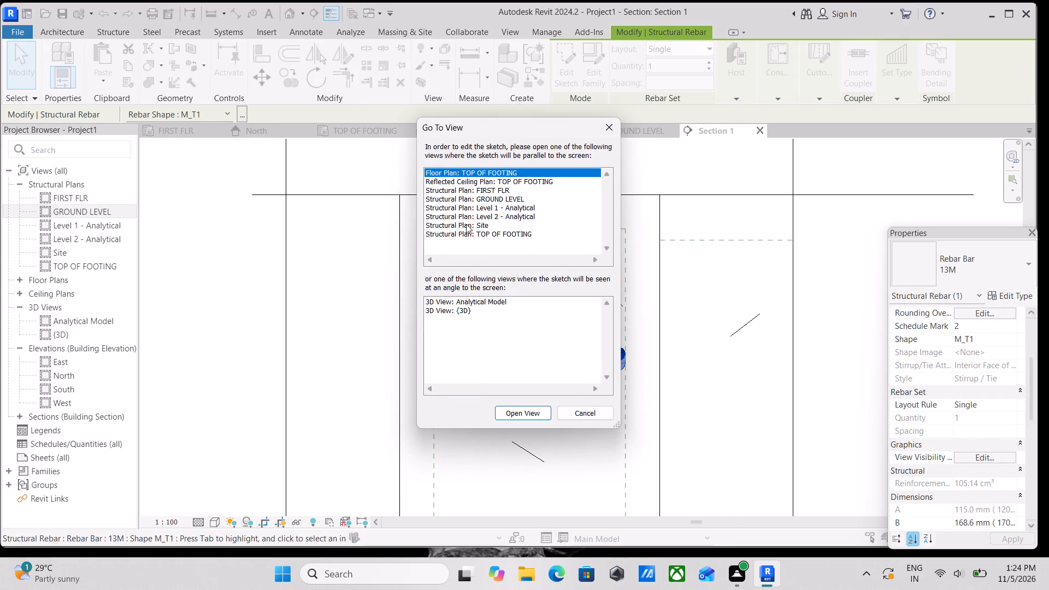
{"action": "left_click", "coordinate": [504, 194]}
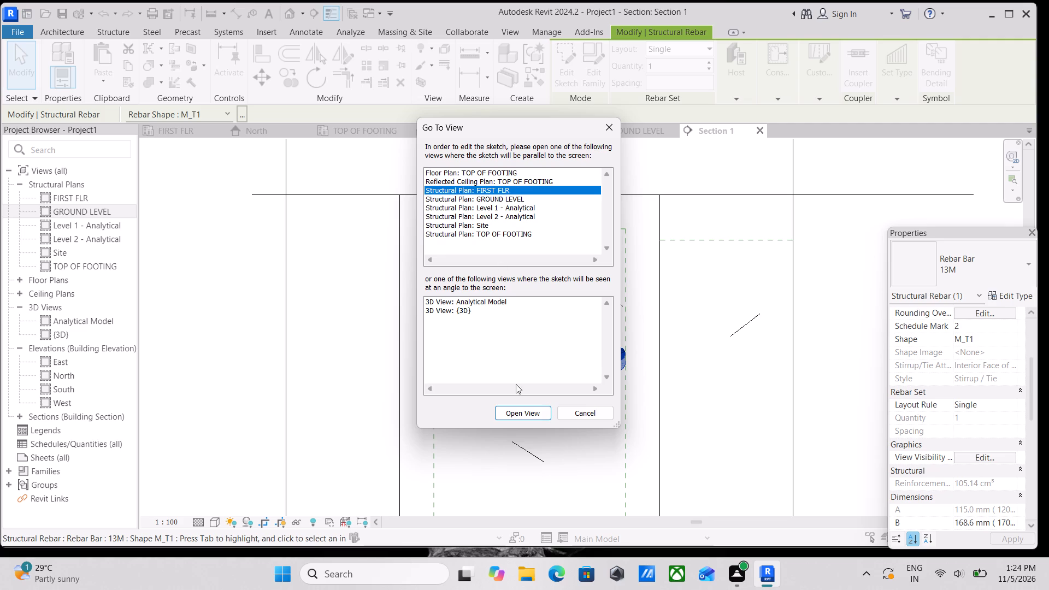
{"action": "left_click", "coordinate": [518, 411]}
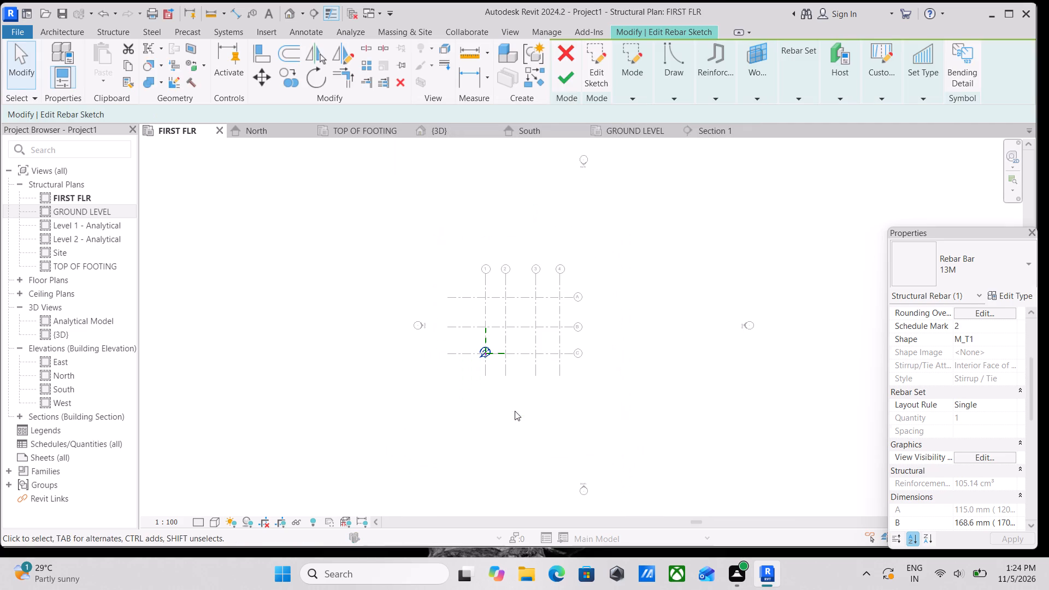
{"action": "scroll", "coordinate": [492, 362], "scroll_direction": "up", "scroll_amount": 20}
{"action": "scroll", "coordinate": [492, 362], "scroll_direction": "up", "scroll_amount": 2}
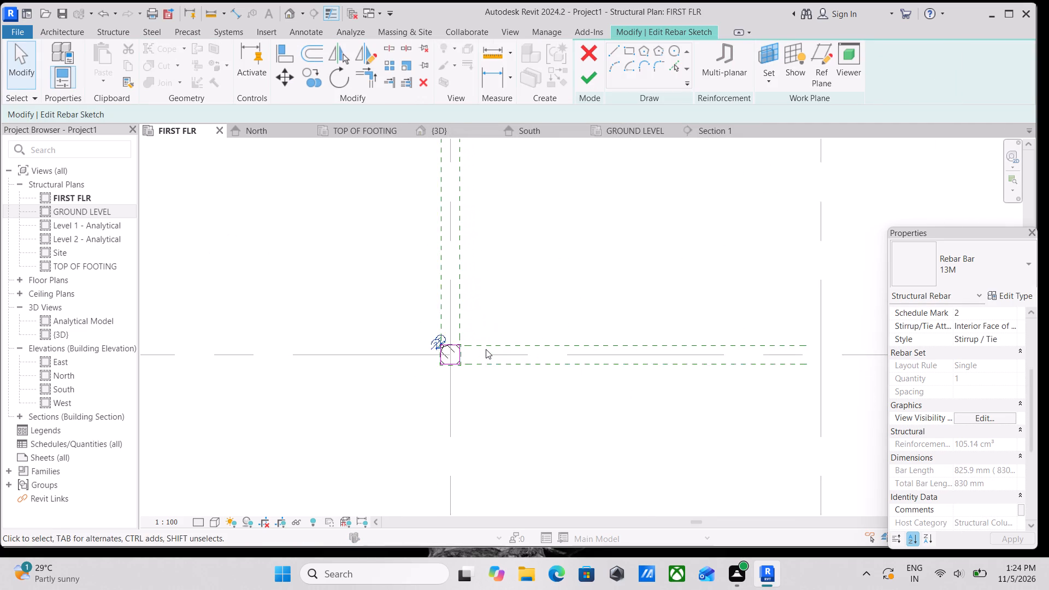
{"action": "scroll", "coordinate": [486, 349], "scroll_direction": "up", "scroll_amount": 3}
{"action": "scroll", "coordinate": [256, 524], "scroll_direction": "up", "scroll_amount": 4}
{"action": "left_click", "coordinate": [209, 521]}
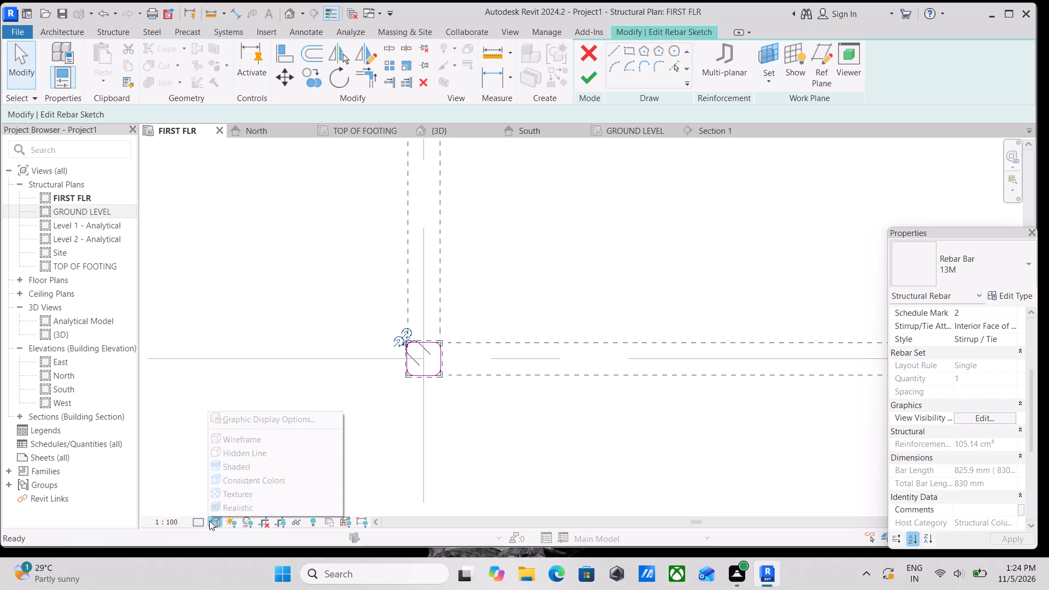
{"action": "left_click", "coordinate": [235, 442]}
{"action": "scroll", "coordinate": [409, 330], "scroll_direction": "up", "scroll_amount": 7}
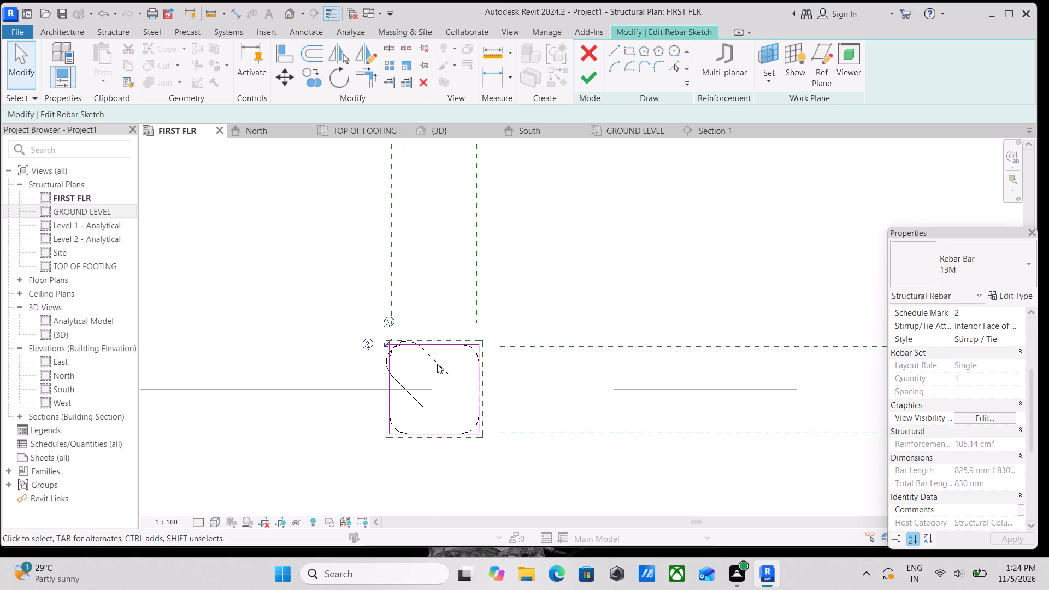
{"action": "scroll", "coordinate": [423, 449], "scroll_direction": "up", "scroll_amount": 3}
{"action": "scroll", "coordinate": [300, 500], "scroll_direction": "up", "scroll_amount": 2}
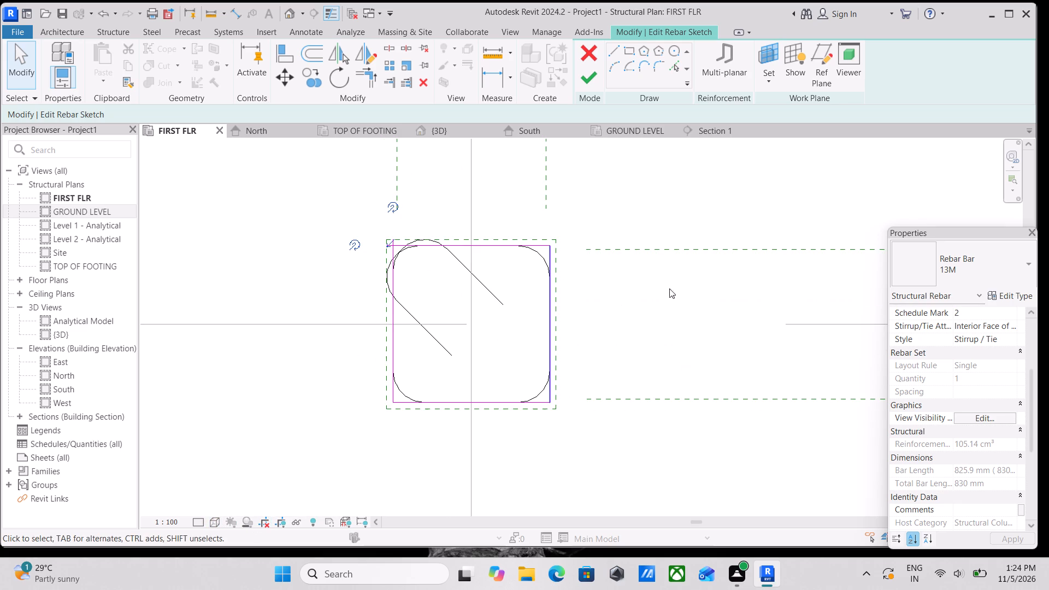
{"action": "left_click", "coordinate": [587, 79]}
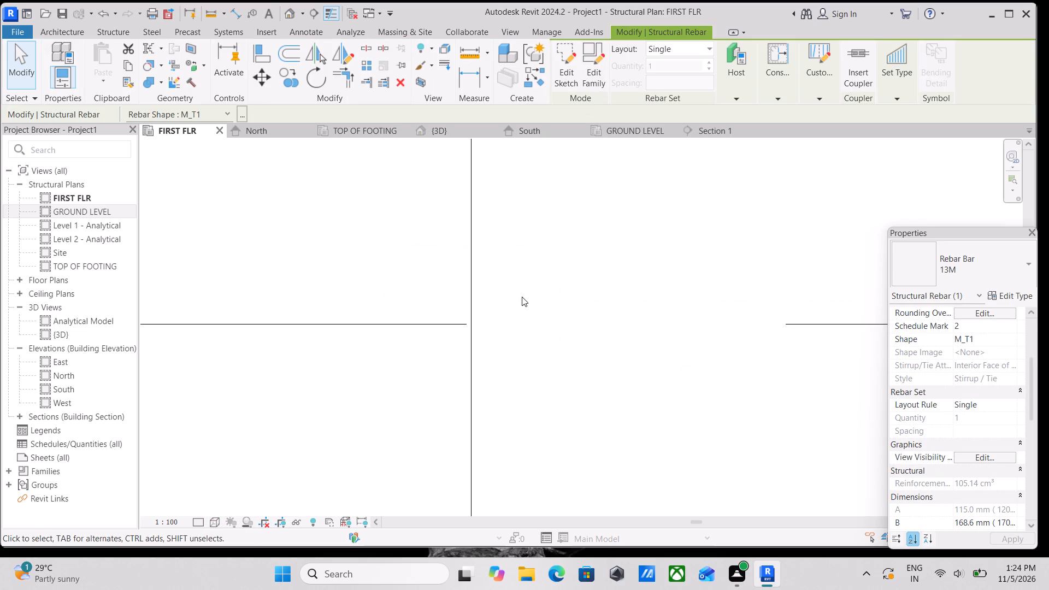
Look for the stirrup around the grid intersections of the FIRST FLR structural plan in Wireframe display.
{"action": "scroll", "coordinate": [514, 390], "scroll_direction": "down", "scroll_amount": 4}
{"action": "scroll", "coordinate": [557, 376], "scroll_direction": "down", "scroll_amount": 7}
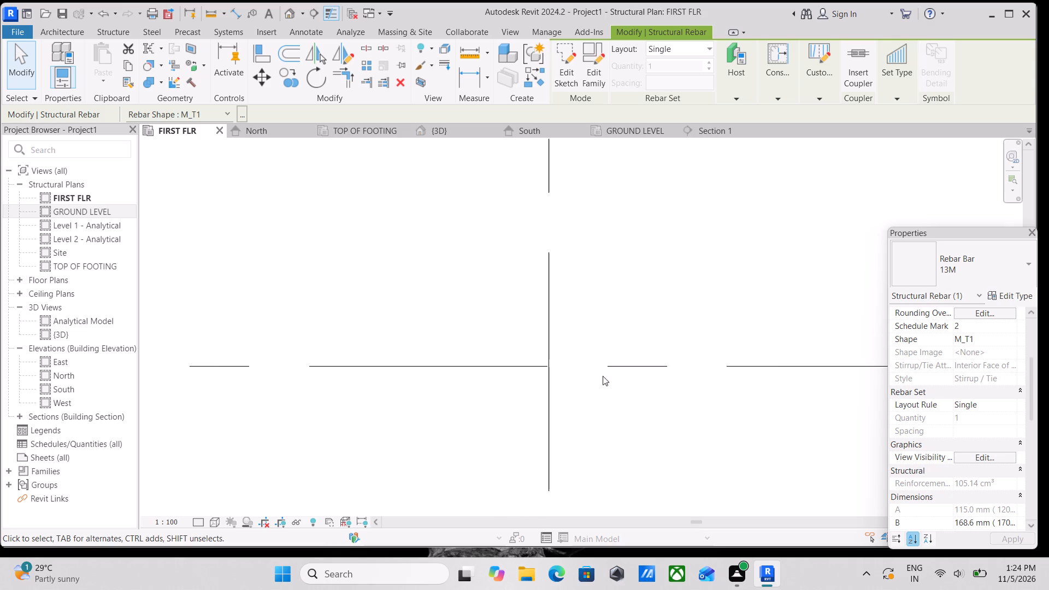
{"action": "scroll", "coordinate": [603, 376], "scroll_direction": "down", "scroll_amount": 17}
{"action": "middle_click_drag", "start_coordinate": [651, 385], "coordinate": [528, 386]}
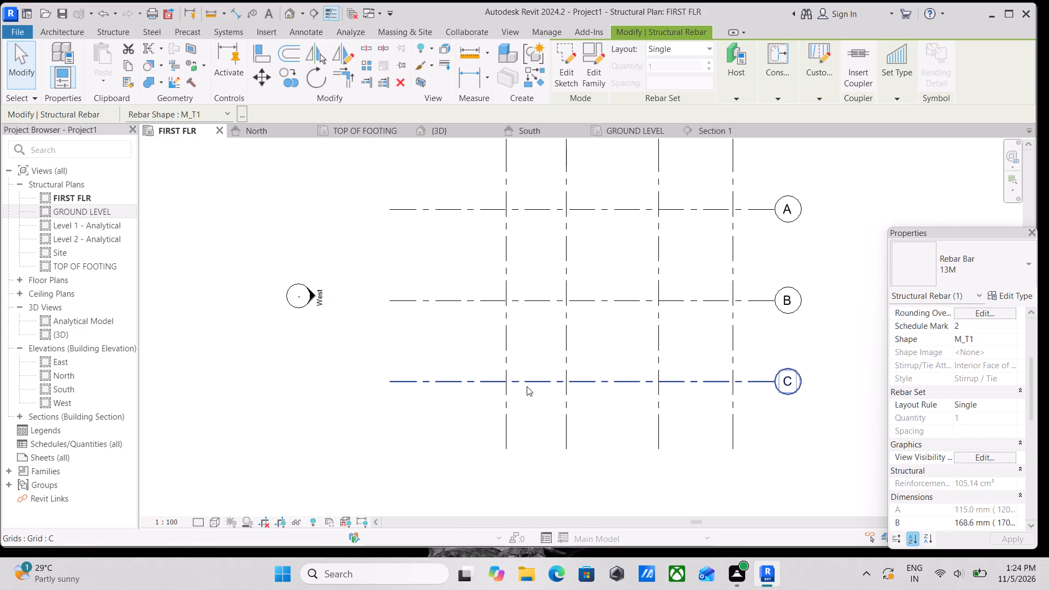
{"action": "scroll", "coordinate": [539, 369], "scroll_direction": "up", "scroll_amount": 6}
{"action": "scroll", "coordinate": [510, 397], "scroll_direction": "down", "scroll_amount": 2}
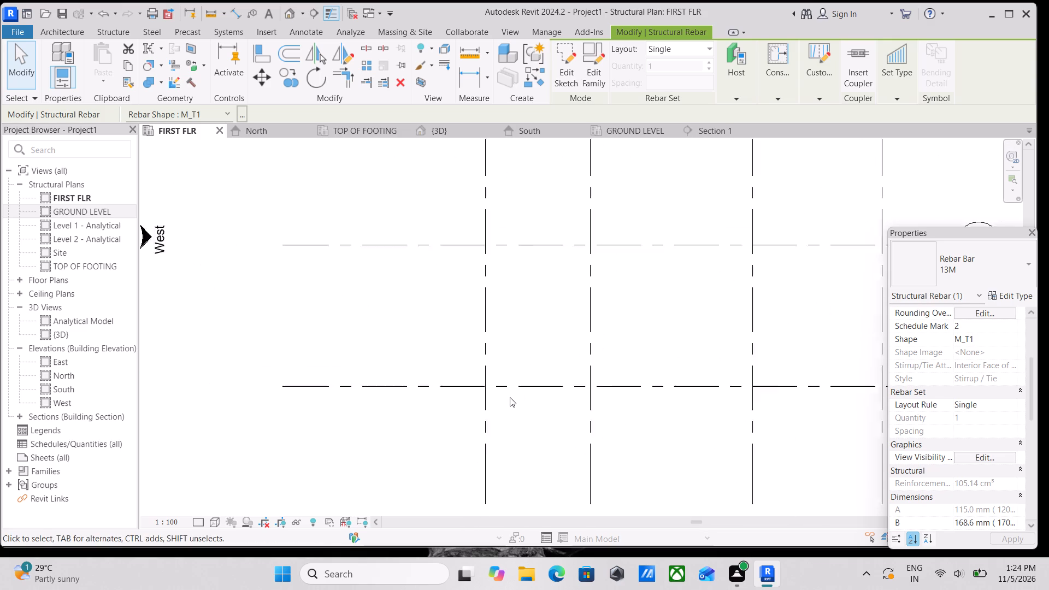
{"action": "scroll", "coordinate": [510, 397], "scroll_direction": "down", "scroll_amount": 5}
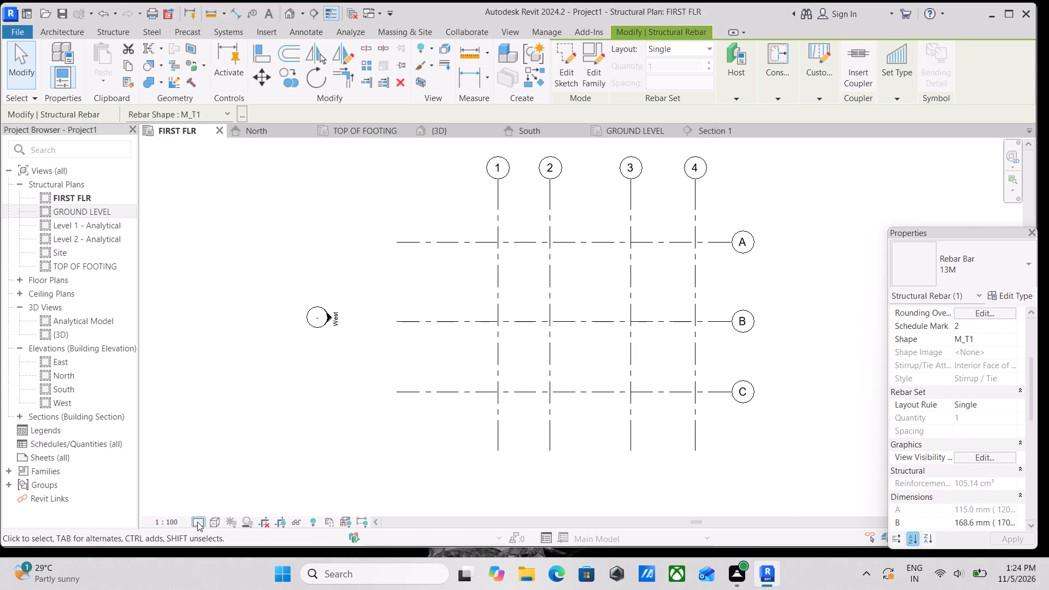
{"action": "left_click", "coordinate": [214, 521]}
{"action": "left_click", "coordinate": [244, 444]}
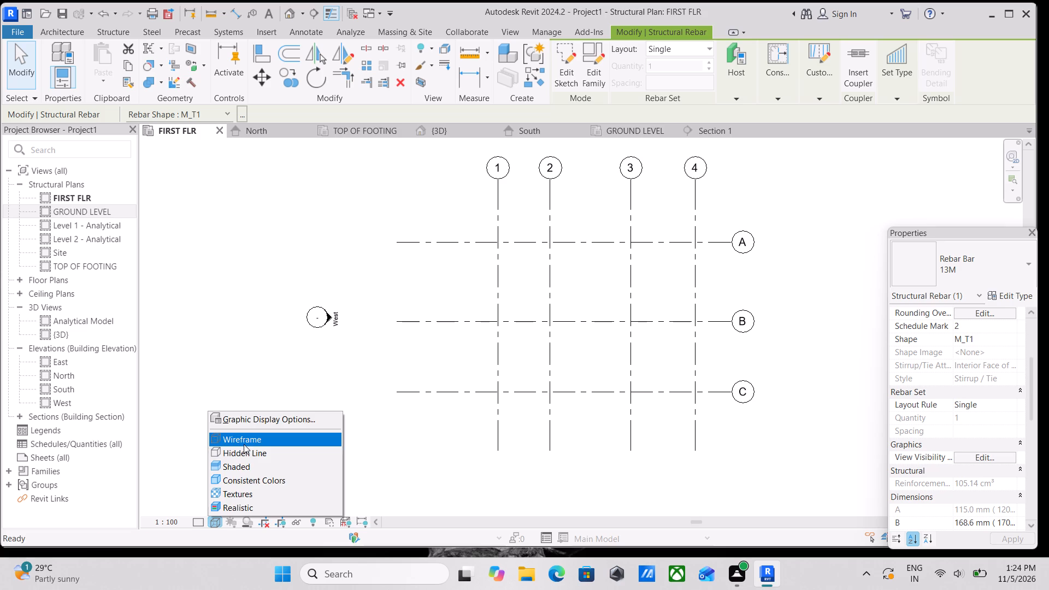
{"action": "scroll", "coordinate": [520, 331], "scroll_direction": "up", "scroll_amount": 3}
Set the visual style of the GROUND LEVEL structural plan to Wireframe so the stirrup inside the column is shown.
{"action": "left_click", "coordinate": [629, 125]}
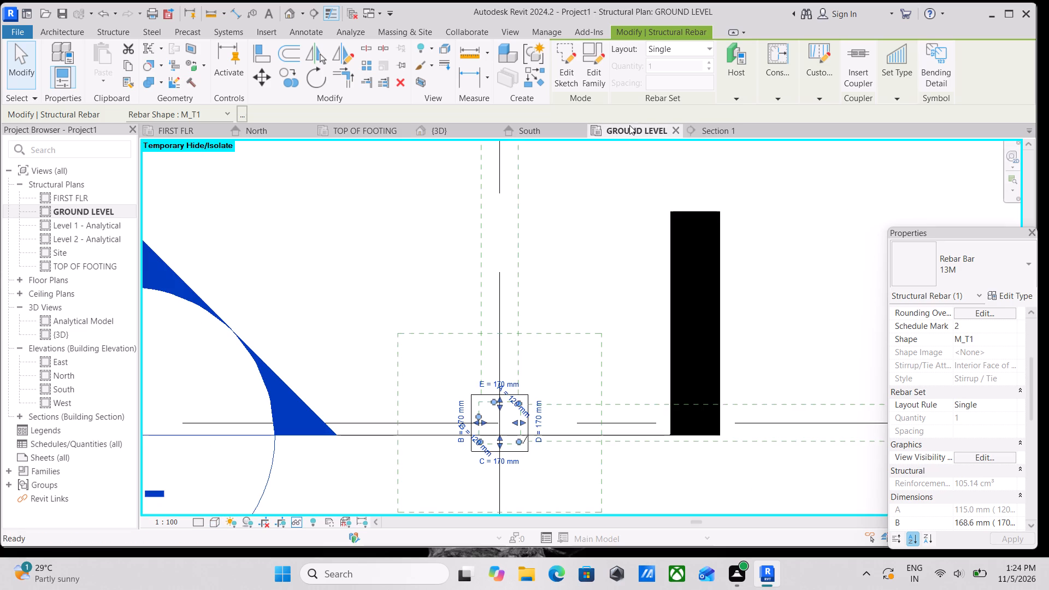
{"action": "scroll", "coordinate": [490, 430], "scroll_direction": "up", "scroll_amount": 3}
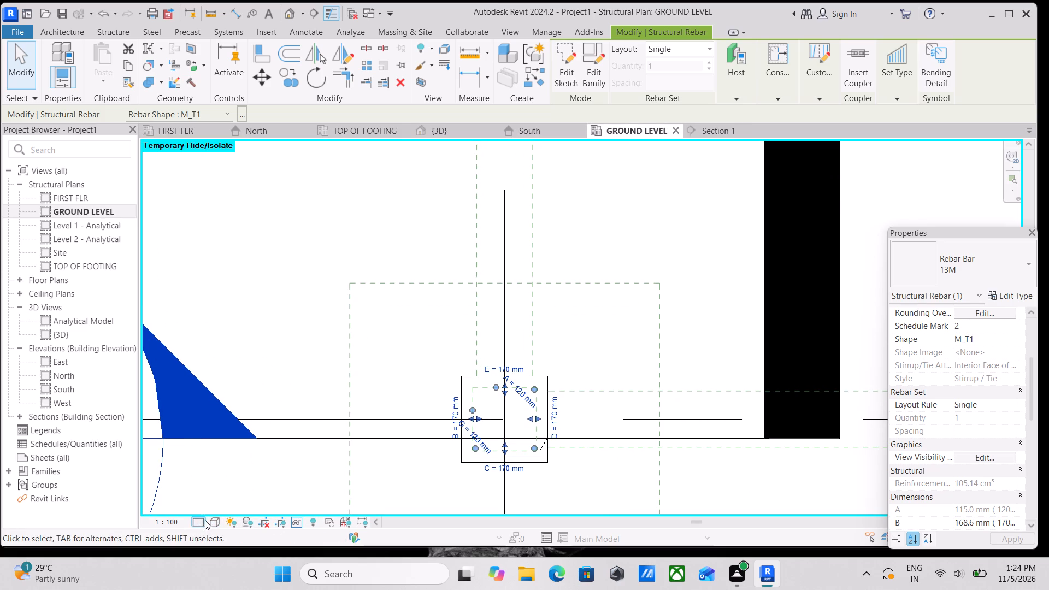
{"action": "left_click", "coordinate": [208, 520]}
{"action": "left_click", "coordinate": [250, 440]}
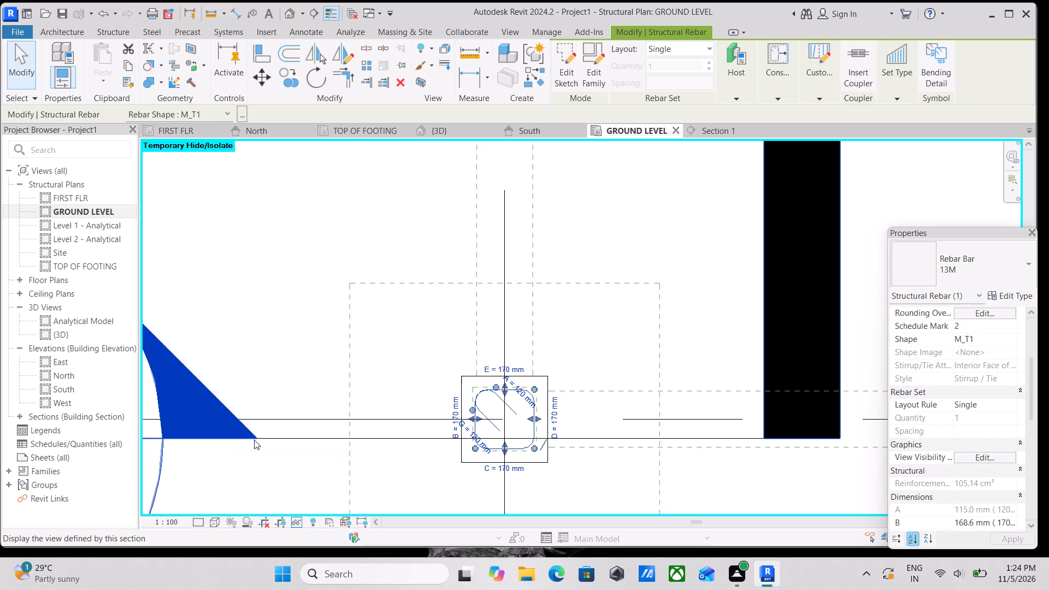
Set the detail level of the GROUND LEVEL structural plan to Fine.
{"action": "scroll", "coordinate": [575, 429], "scroll_direction": "up", "scroll_amount": 2}
{"action": "scroll", "coordinate": [484, 462], "scroll_direction": "up", "scroll_amount": 2}
{"action": "left_click", "coordinate": [198, 523]}
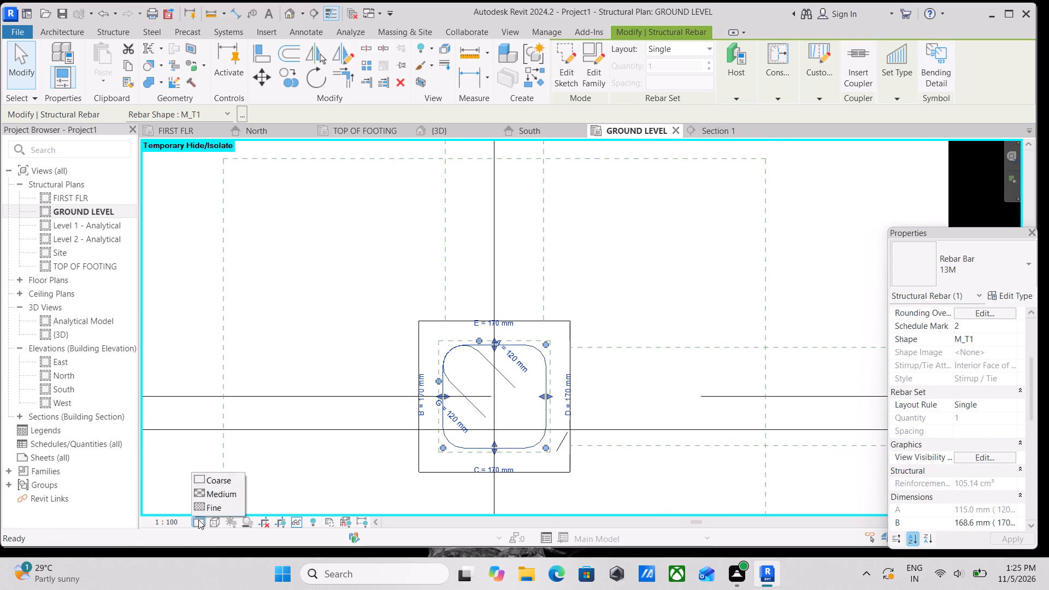
{"action": "left_click", "coordinate": [214, 503]}
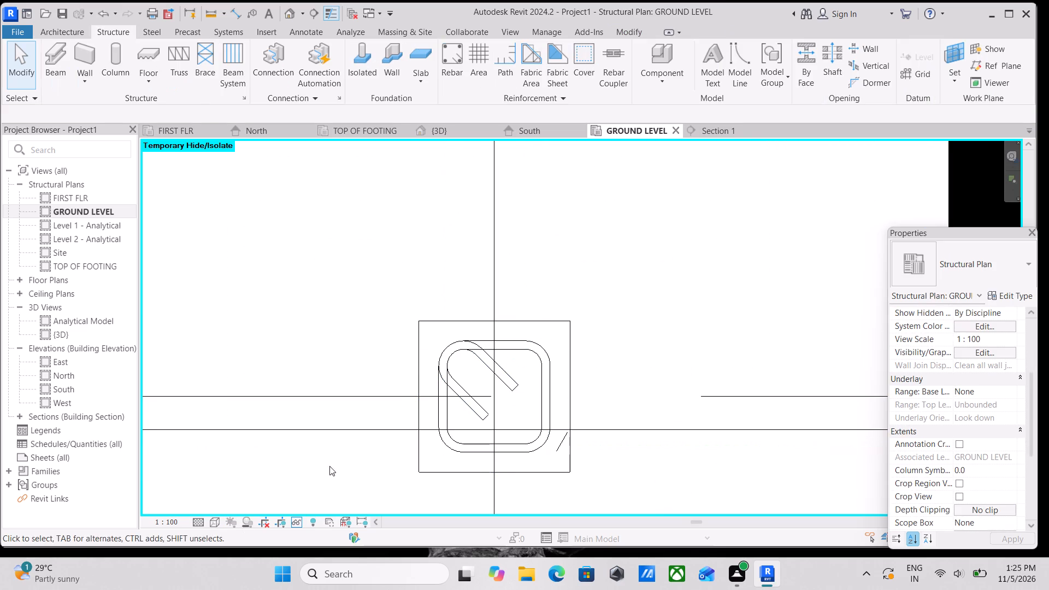
Examine the M_T1 stirrup's bar outline, hooks and fit inside the column in the GROUND LEVEL plan.
{"action": "scroll", "coordinate": [502, 394], "scroll_direction": "up", "scroll_amount": 2}
{"action": "scroll", "coordinate": [507, 392], "scroll_direction": "down", "scroll_amount": 2}
{"action": "middle_click_drag", "start_coordinate": [507, 392], "coordinate": [473, 406]}
{"action": "scroll", "coordinate": [464, 408], "scroll_direction": "up", "scroll_amount": 1}
{"action": "scroll", "coordinate": [464, 408], "scroll_direction": "down", "scroll_amount": 3}
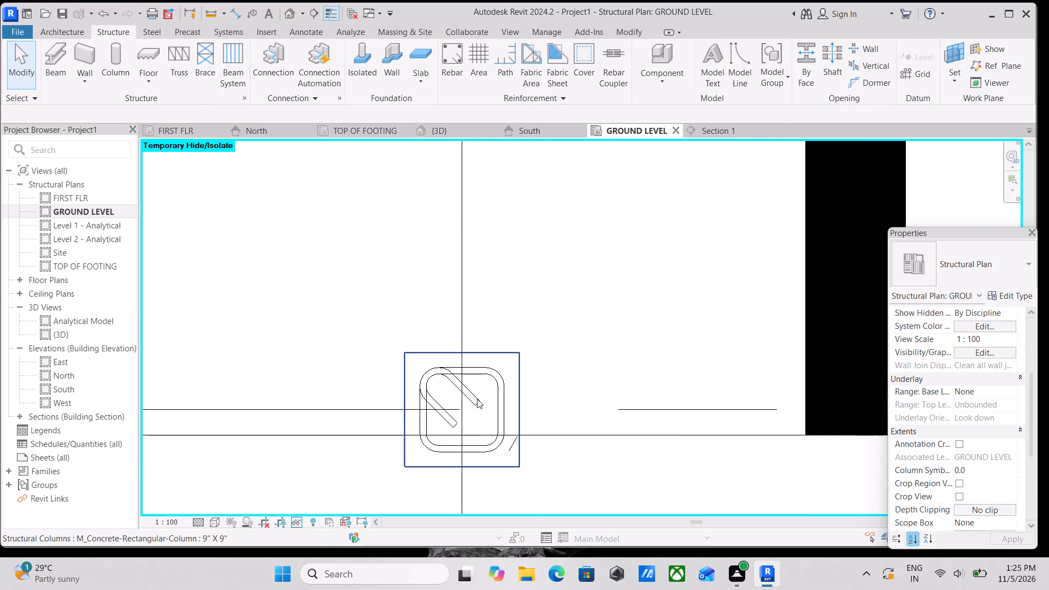
{"action": "left_click", "coordinate": [481, 394]}
{"action": "scroll", "coordinate": [461, 411], "scroll_direction": "up", "scroll_amount": 5}
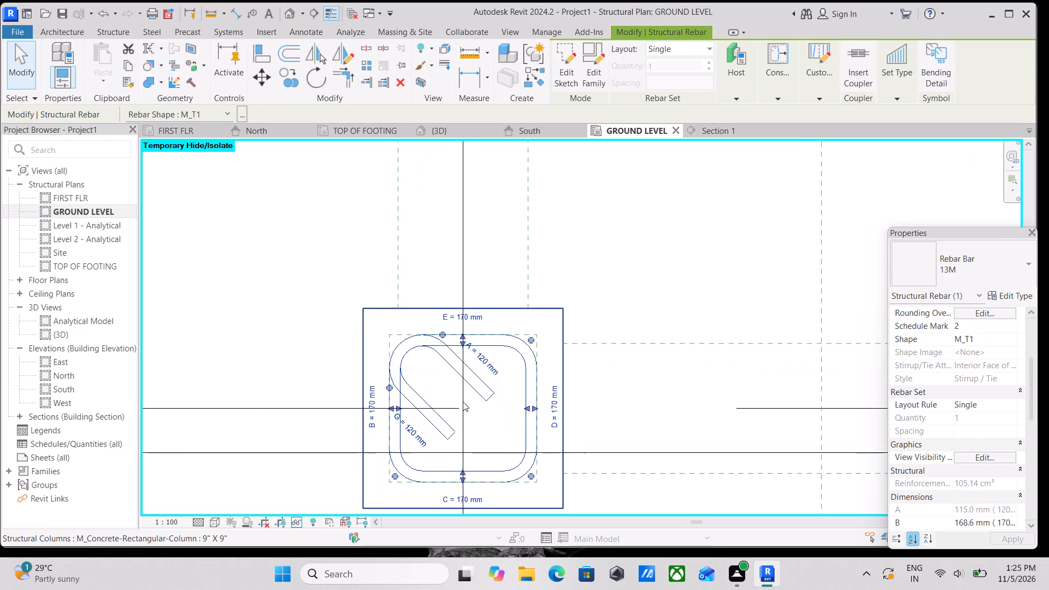
{"action": "scroll", "coordinate": [463, 402], "scroll_direction": "up", "scroll_amount": 2}
{"action": "left_click", "coordinate": [482, 379]}
{"action": "scroll", "coordinate": [482, 379], "scroll_direction": "down", "scroll_amount": 1}
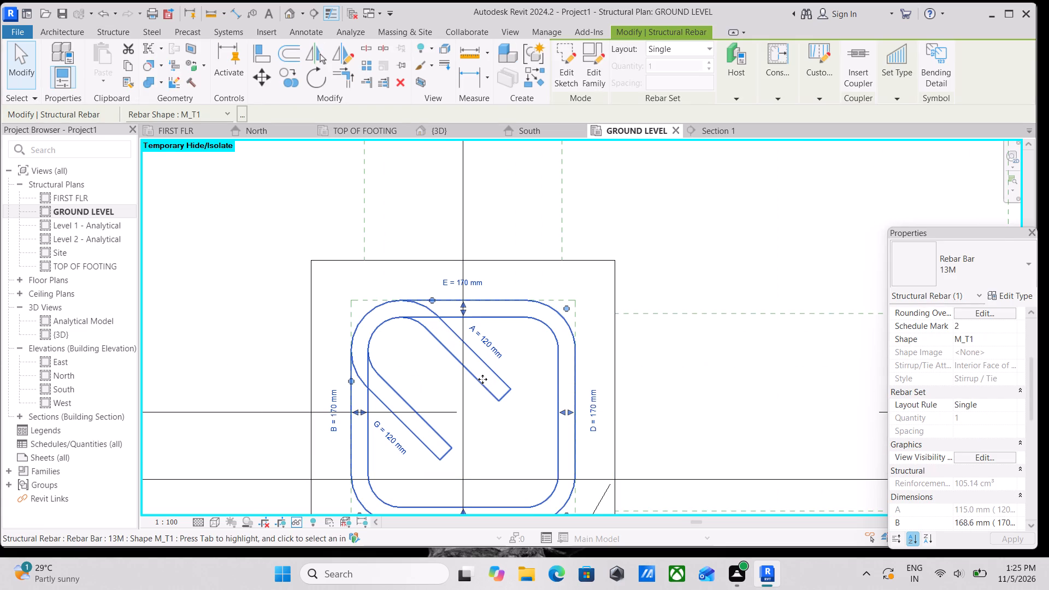
{"action": "scroll", "coordinate": [482, 379], "scroll_direction": "down", "scroll_amount": 1}
{"action": "key", "text": "Escape"}
{"action": "scroll", "coordinate": [482, 379], "scroll_direction": "down", "scroll_amount": 1}
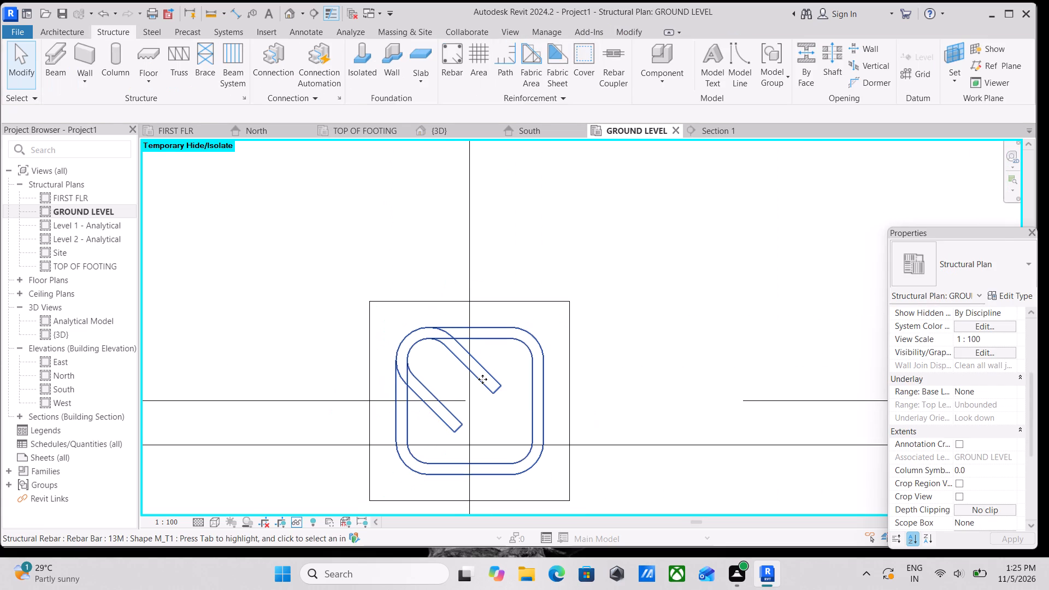
{"action": "left_click", "coordinate": [482, 379]}
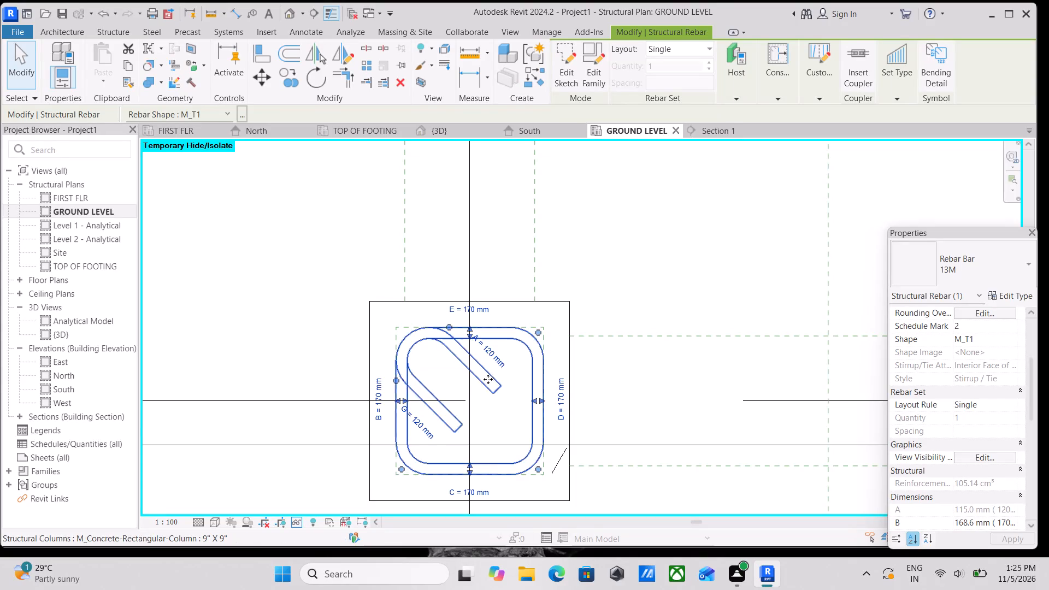
{"action": "scroll", "coordinate": [491, 379], "scroll_direction": "down", "scroll_amount": 1}
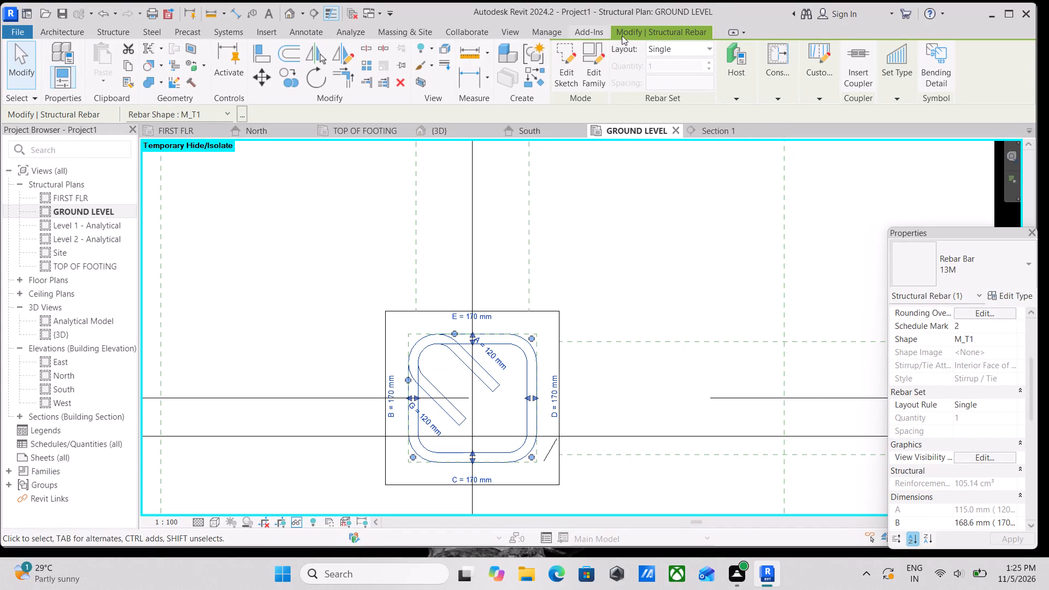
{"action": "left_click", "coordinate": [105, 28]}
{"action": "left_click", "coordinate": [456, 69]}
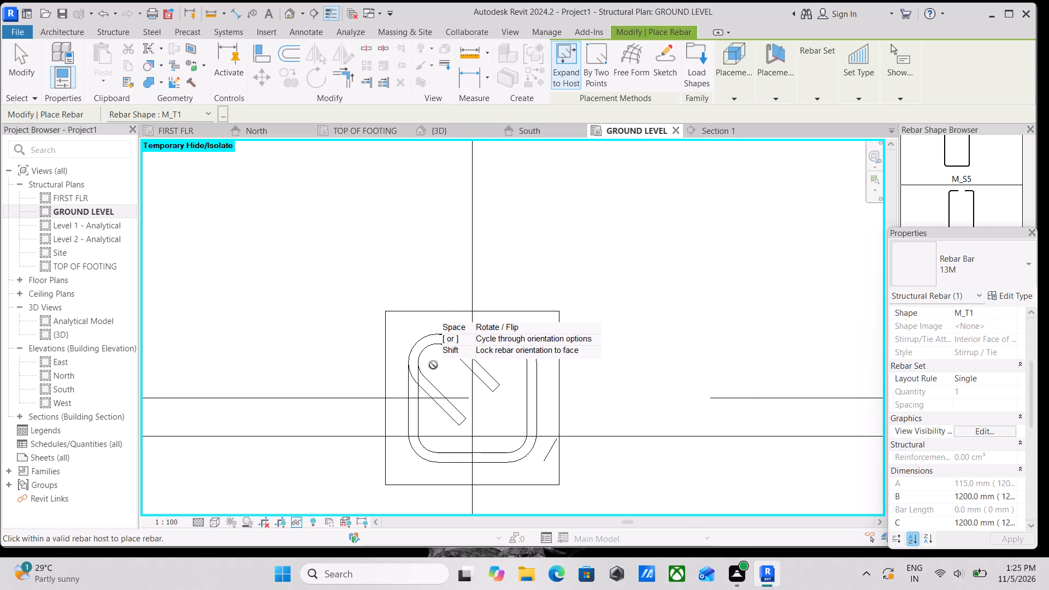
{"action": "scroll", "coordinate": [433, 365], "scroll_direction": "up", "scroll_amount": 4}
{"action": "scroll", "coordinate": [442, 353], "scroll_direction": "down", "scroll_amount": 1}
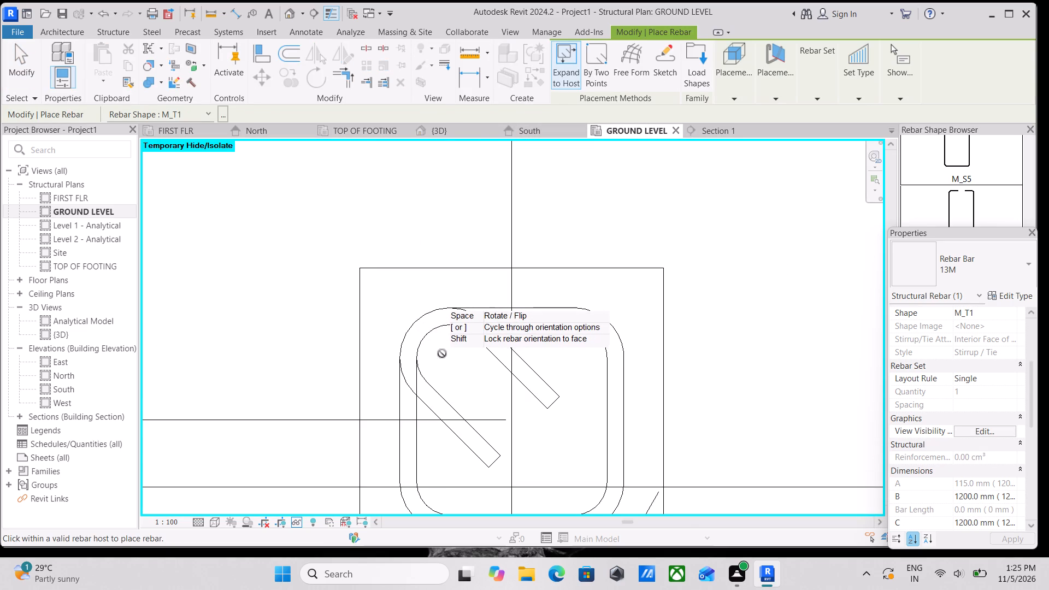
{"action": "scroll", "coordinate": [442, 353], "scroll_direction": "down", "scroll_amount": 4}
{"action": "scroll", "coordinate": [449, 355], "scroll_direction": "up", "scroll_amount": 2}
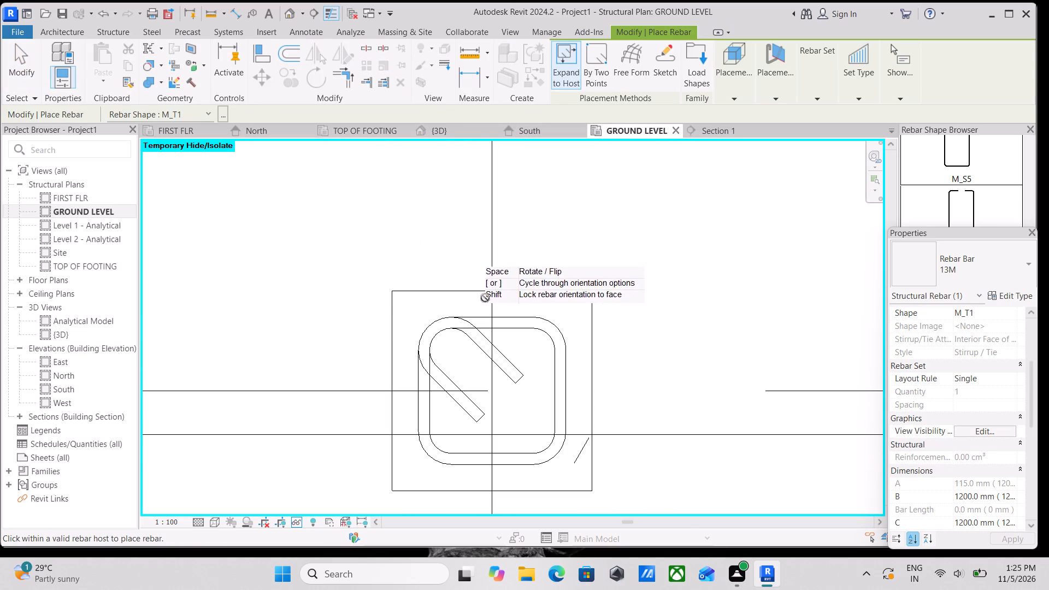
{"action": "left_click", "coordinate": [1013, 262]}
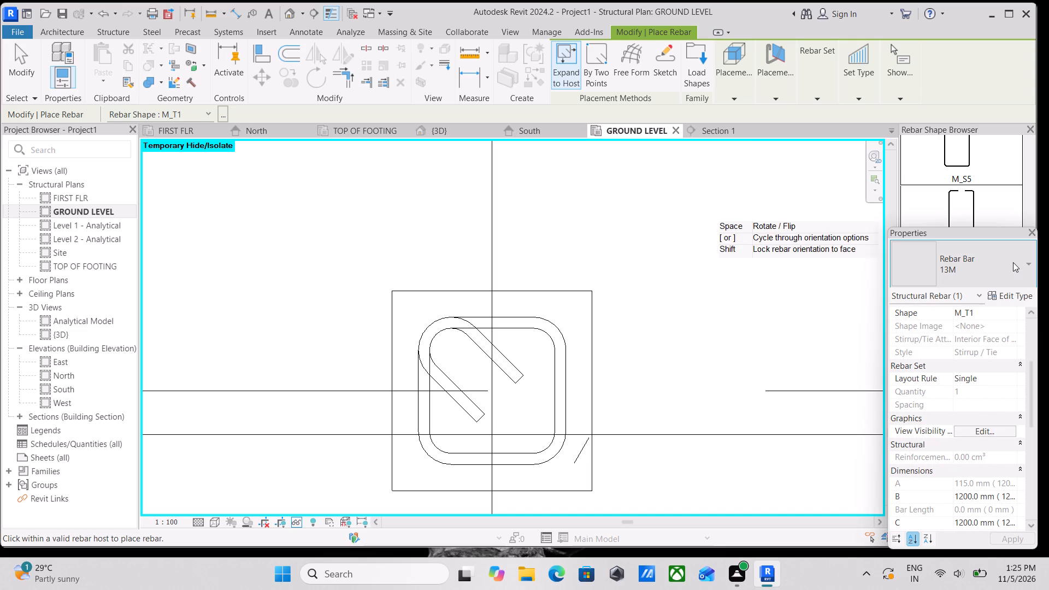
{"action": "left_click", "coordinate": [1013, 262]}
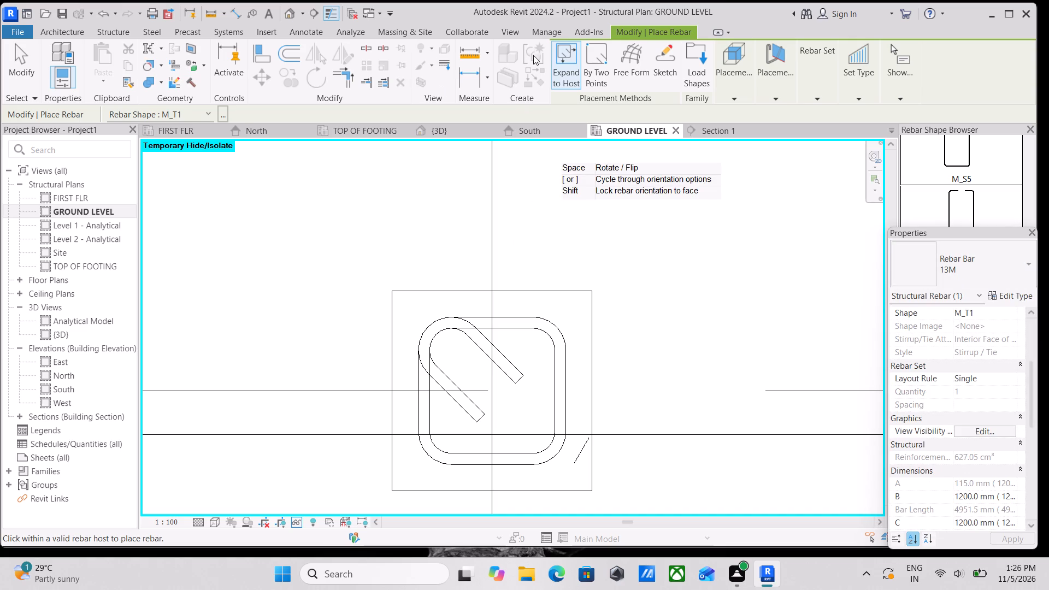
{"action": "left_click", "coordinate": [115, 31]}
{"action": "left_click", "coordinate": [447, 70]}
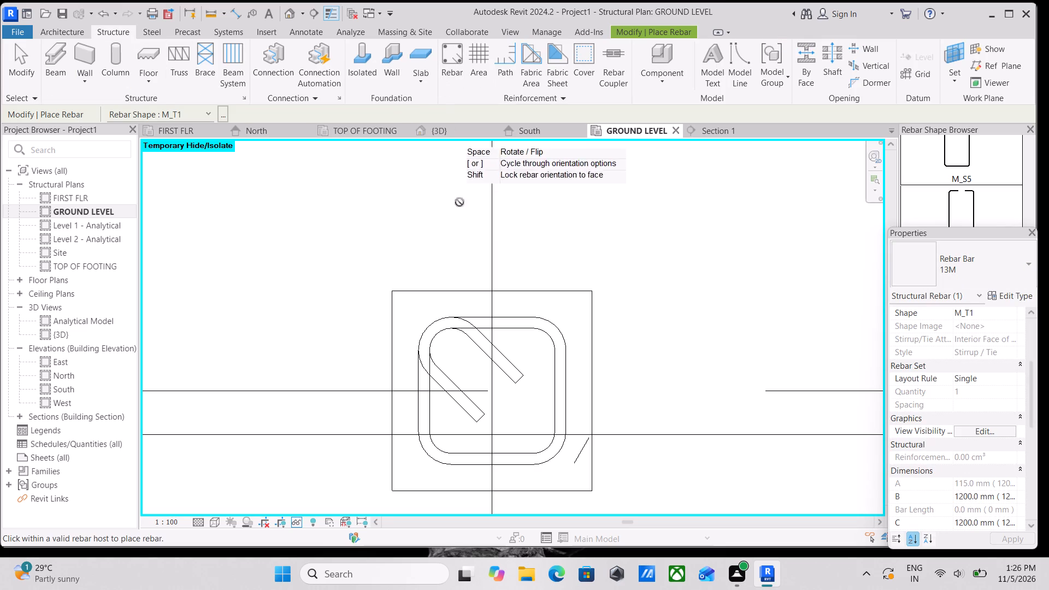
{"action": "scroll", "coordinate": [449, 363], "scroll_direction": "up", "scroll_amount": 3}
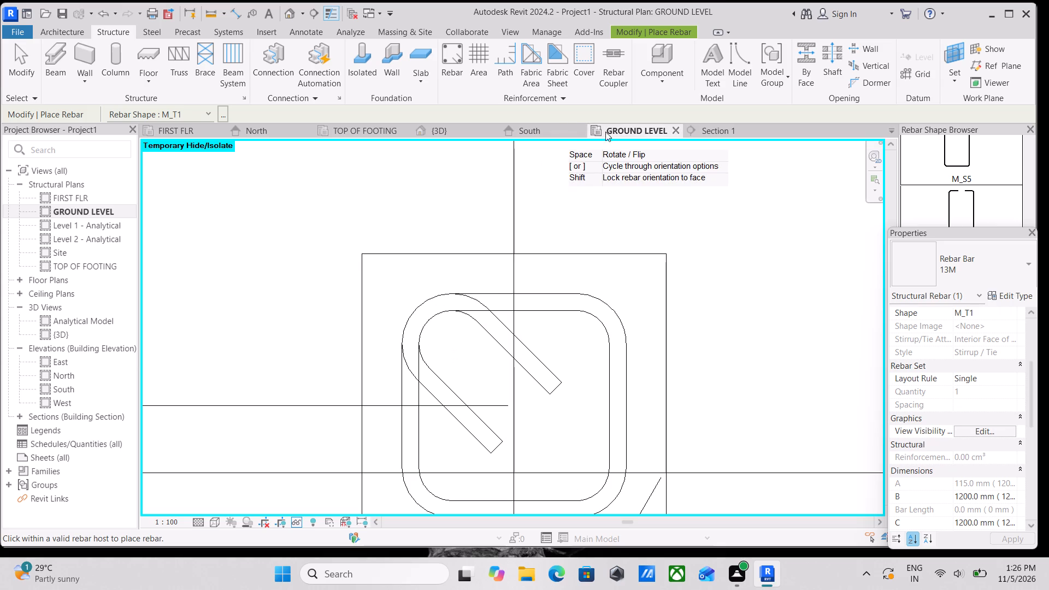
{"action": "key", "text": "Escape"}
Open the stirrup's sketch from Section 1 in the GROUND LEVEL structural plan, view it in Wireframe, and finish the sketch without edits.
{"action": "left_click", "coordinate": [717, 131]}
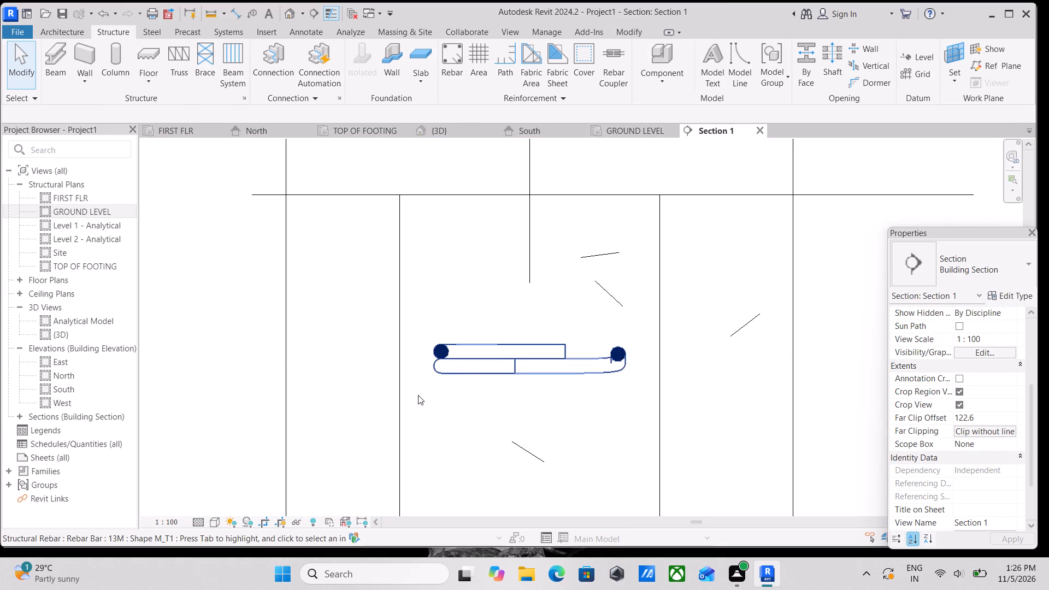
{"action": "double_click", "coordinate": [478, 356]}
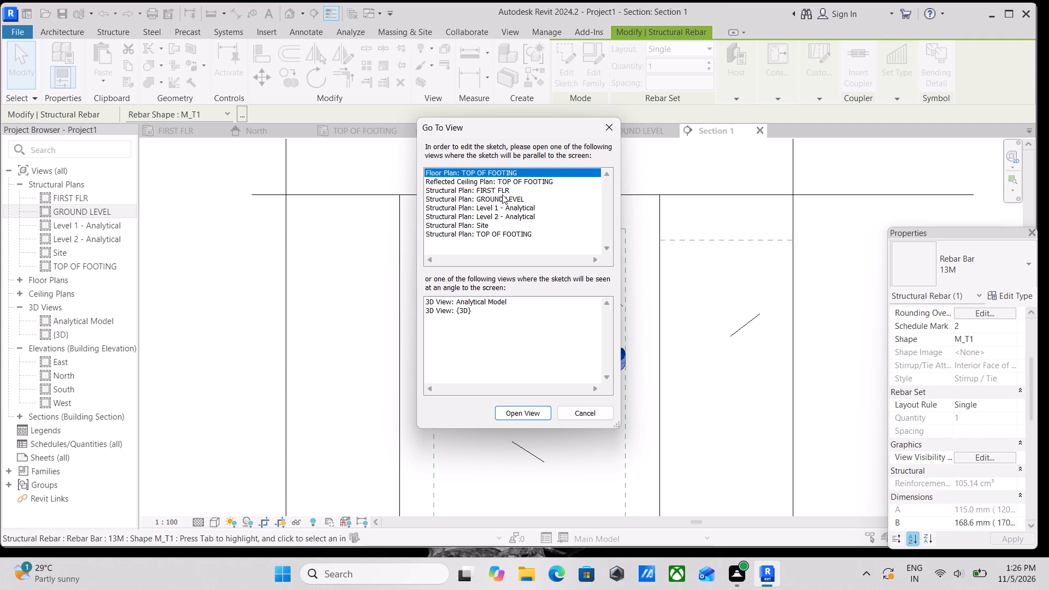
{"action": "left_click", "coordinate": [502, 194]}
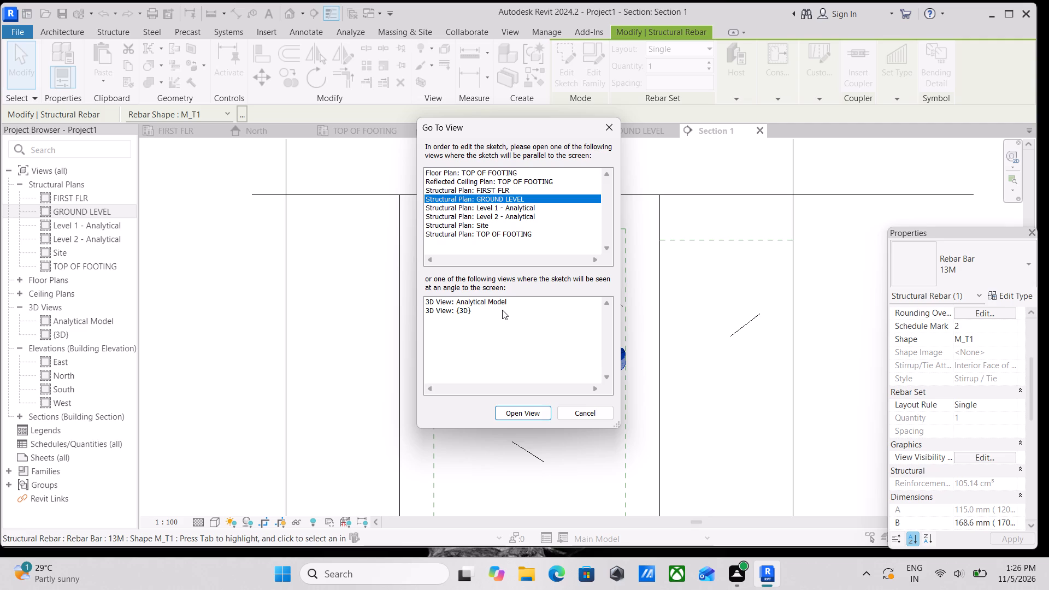
{"action": "left_click", "coordinate": [512, 414]}
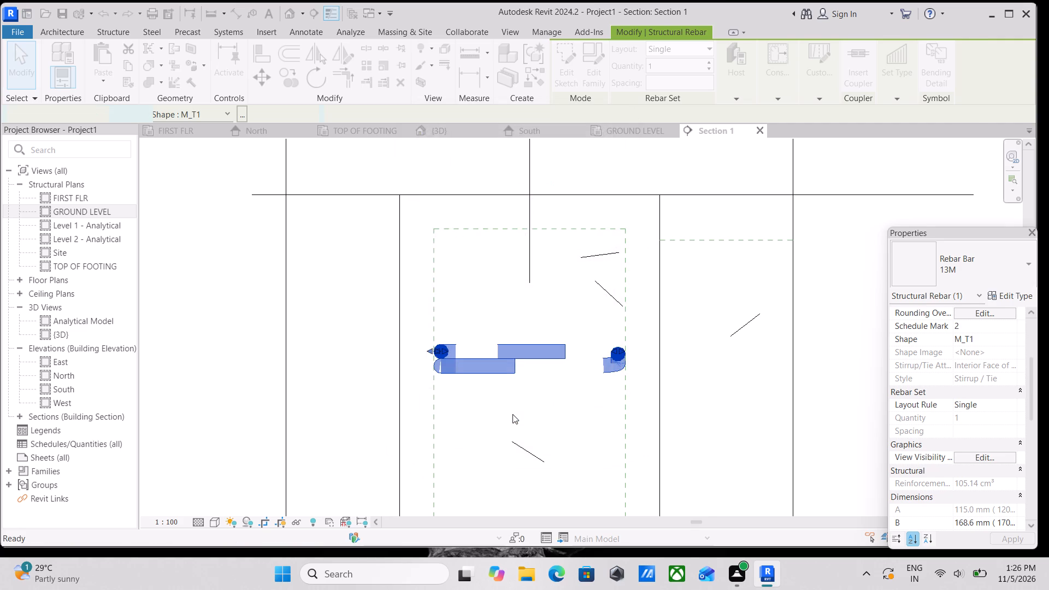
{"action": "left_click", "coordinate": [211, 520]}
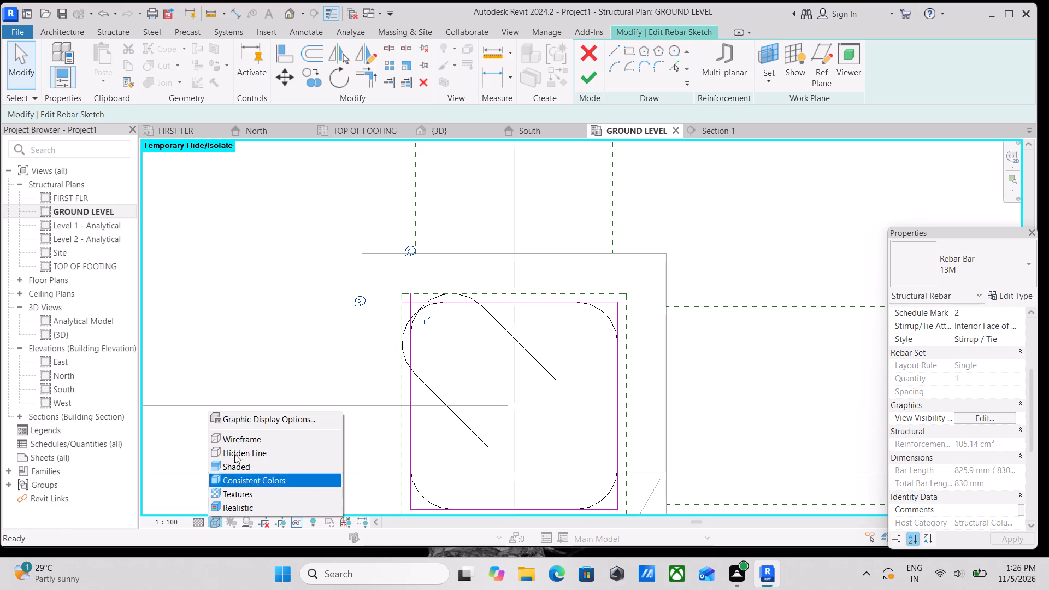
{"action": "left_click", "coordinate": [246, 442]}
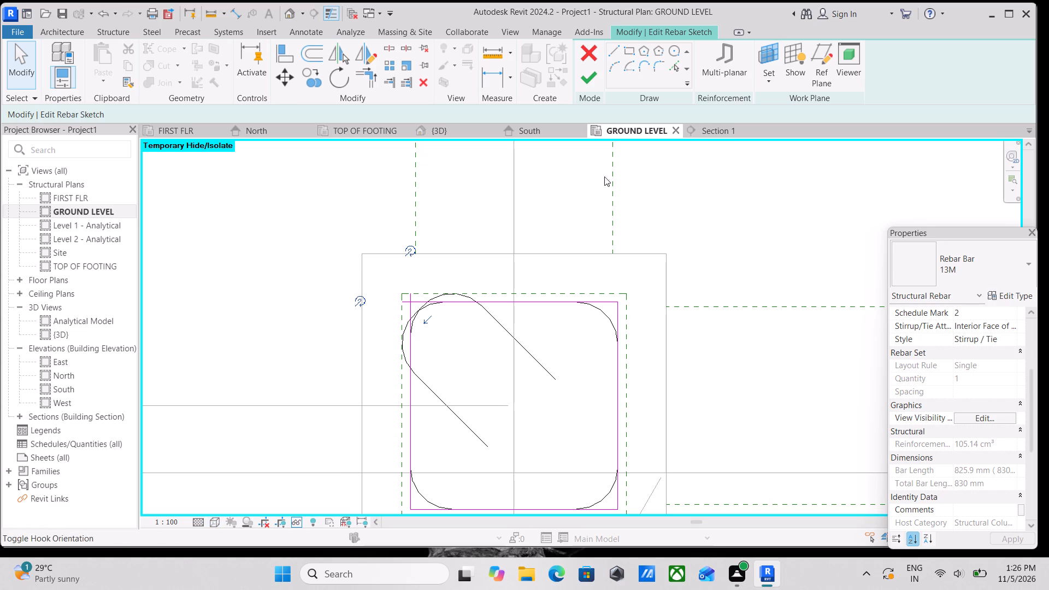
{"action": "left_click", "coordinate": [586, 79]}
{"action": "scroll", "coordinate": [489, 354], "scroll_direction": "down", "scroll_amount": 1}
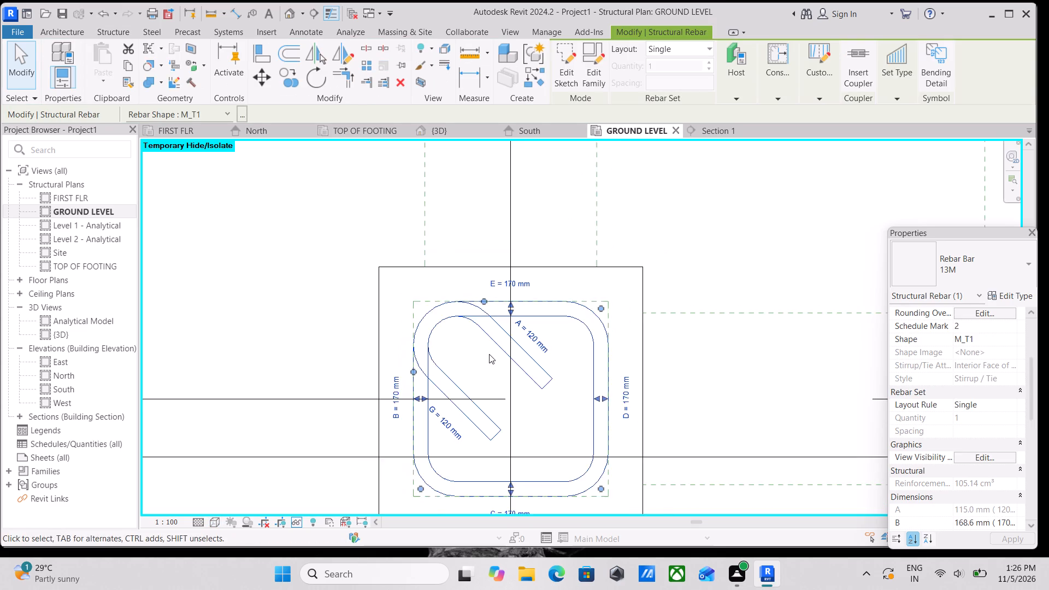
Start placing rebar in the GROUND LEVEL plan and open the Load Family dialog for additional rebar shapes.
{"action": "middle_click_drag", "start_coordinate": [489, 354], "coordinate": [431, 320]}
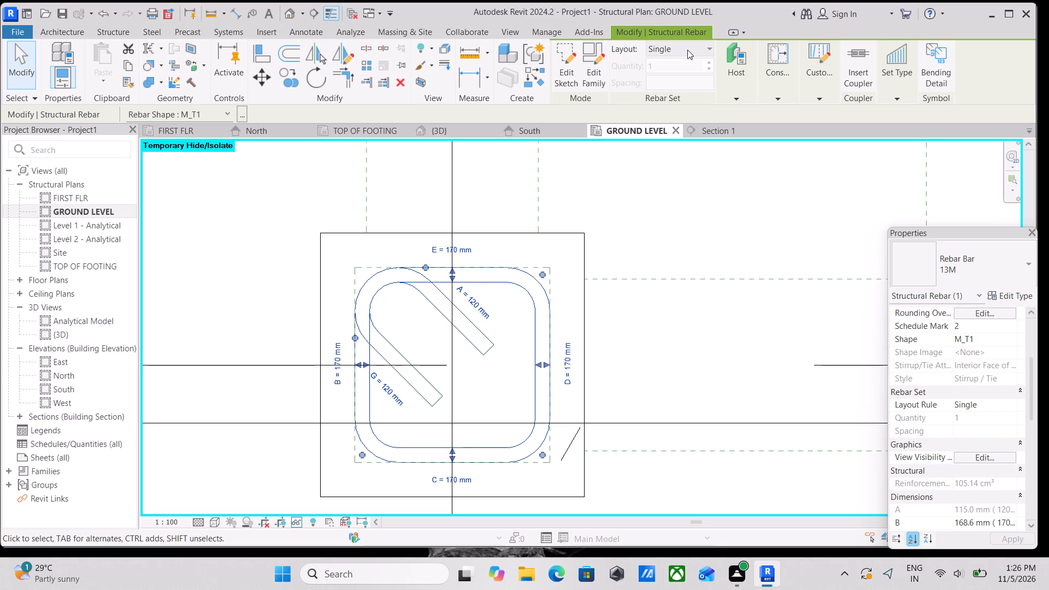
{"action": "left_click", "coordinate": [110, 32]}
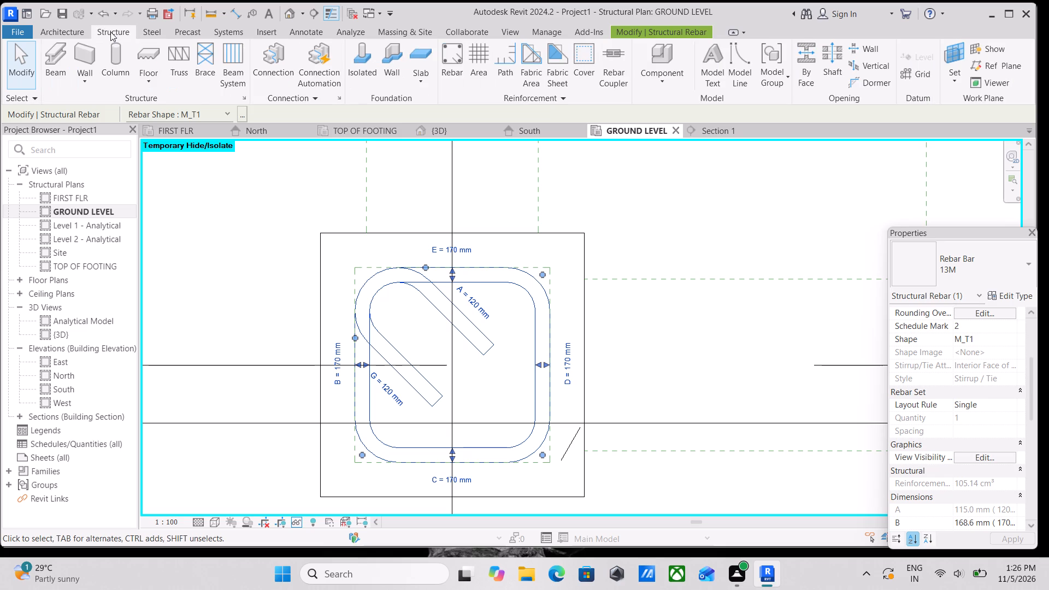
{"action": "left_click", "coordinate": [449, 55]}
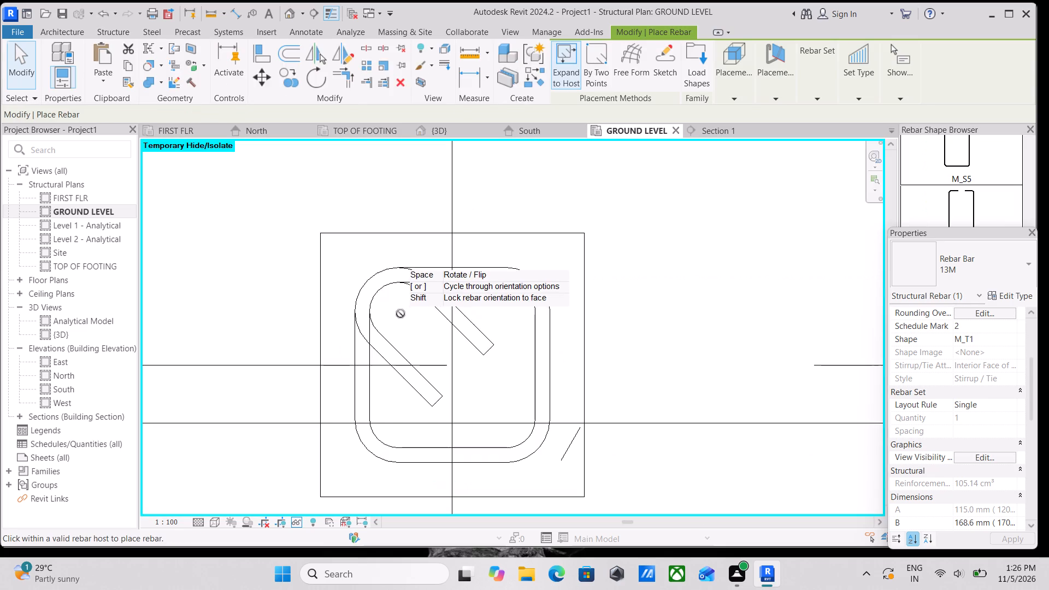
{"action": "scroll", "coordinate": [393, 308], "scroll_direction": "down", "scroll_amount": 4}
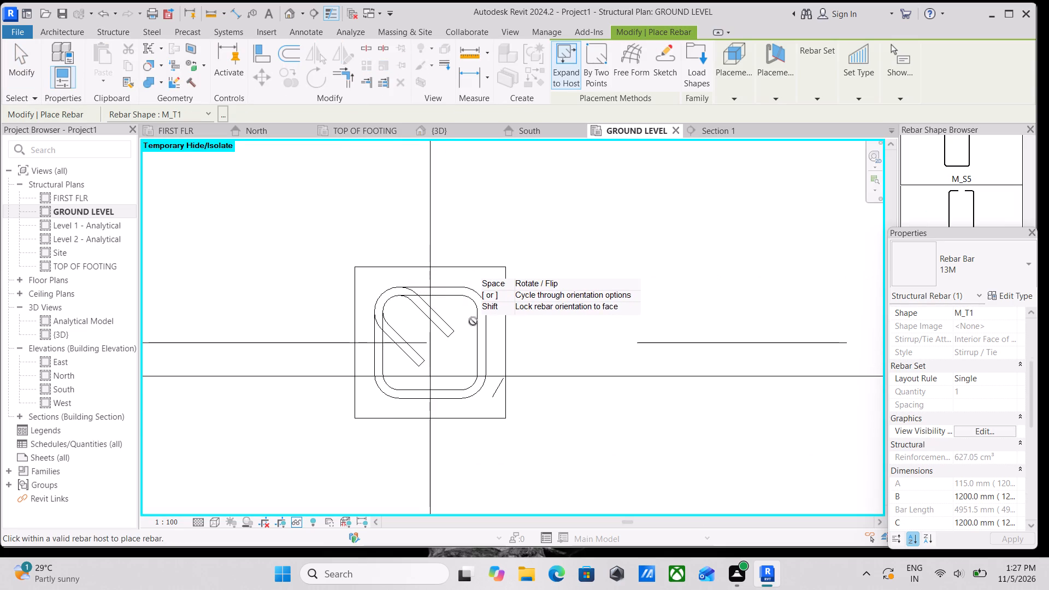
{"action": "scroll", "coordinate": [442, 326], "scroll_direction": "down", "scroll_amount": 2}
{"action": "scroll", "coordinate": [457, 312], "scroll_direction": "up", "scroll_amount": 2}
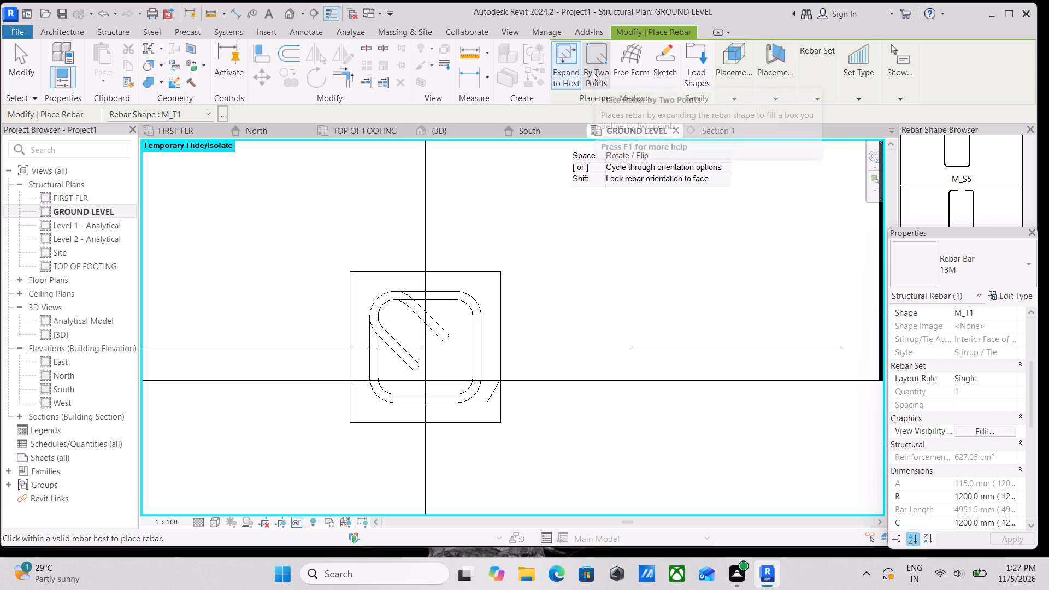
{"action": "left_click", "coordinate": [689, 67]}
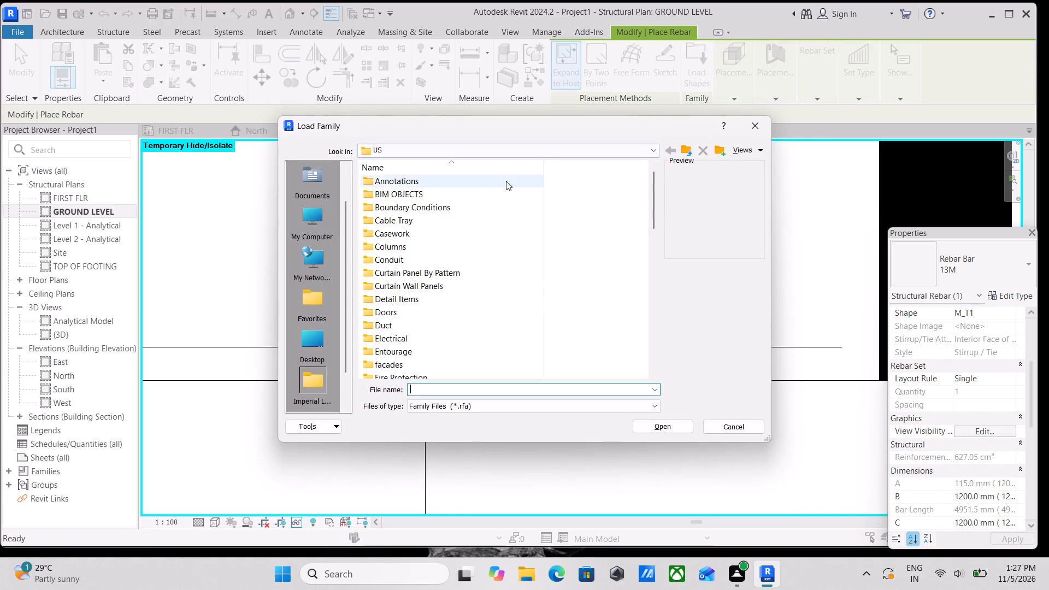
Look through the imperial US family library folders for the structural rebar shapes.
{"action": "scroll", "coordinate": [326, 256], "scroll_direction": "down", "scroll_amount": 1}
{"action": "scroll", "coordinate": [326, 256], "scroll_direction": "up", "scroll_amount": 2}
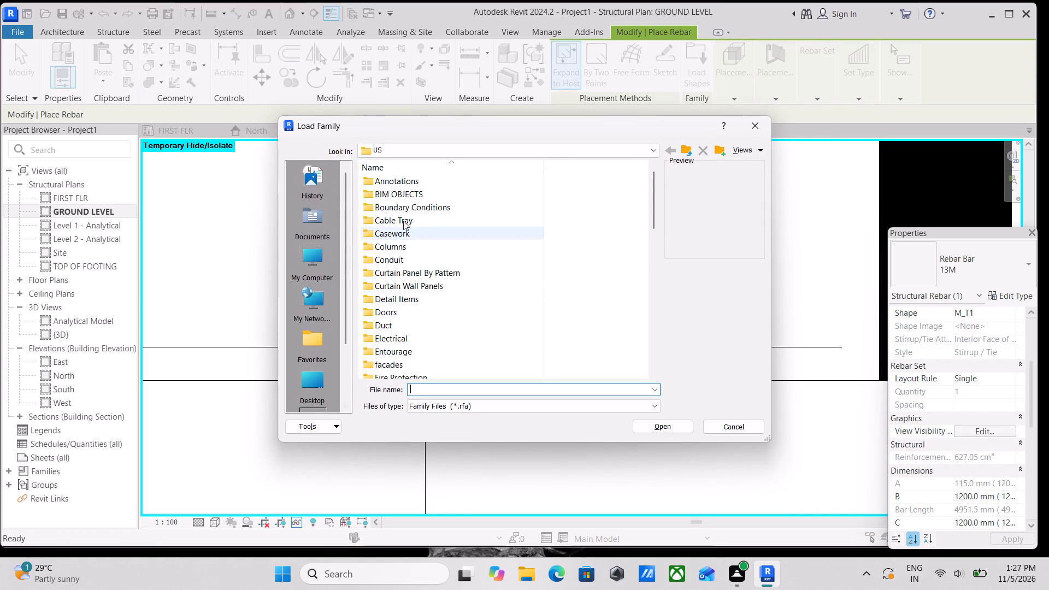
{"action": "scroll", "coordinate": [419, 206], "scroll_direction": "up", "scroll_amount": 2}
{"action": "scroll", "coordinate": [408, 255], "scroll_direction": "down", "scroll_amount": 6}
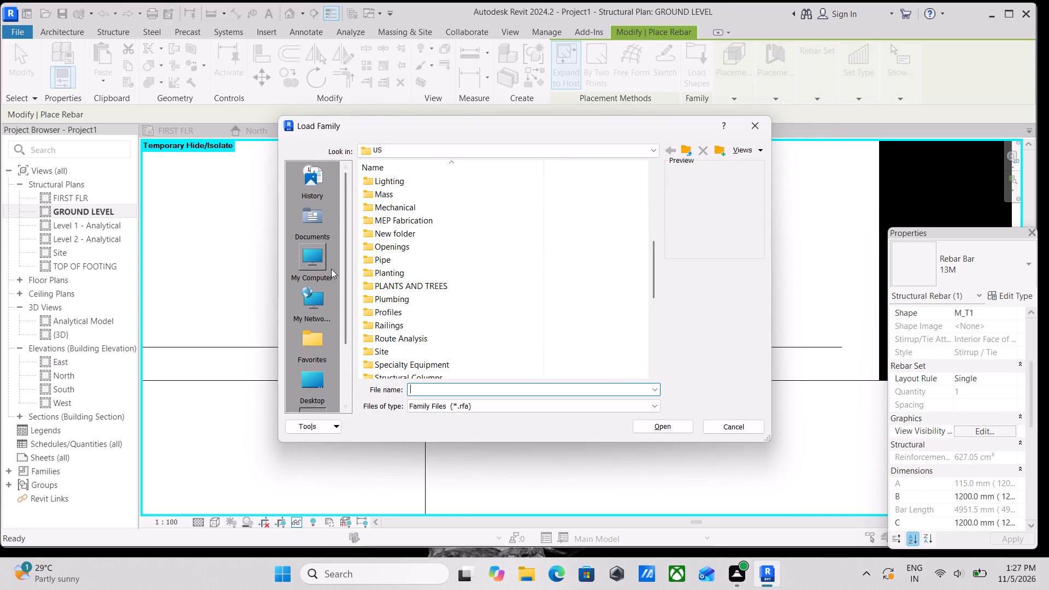
{"action": "scroll", "coordinate": [331, 269], "scroll_direction": "up", "scroll_amount": 3}
{"action": "scroll", "coordinate": [316, 303], "scroll_direction": "down", "scroll_amount": 2}
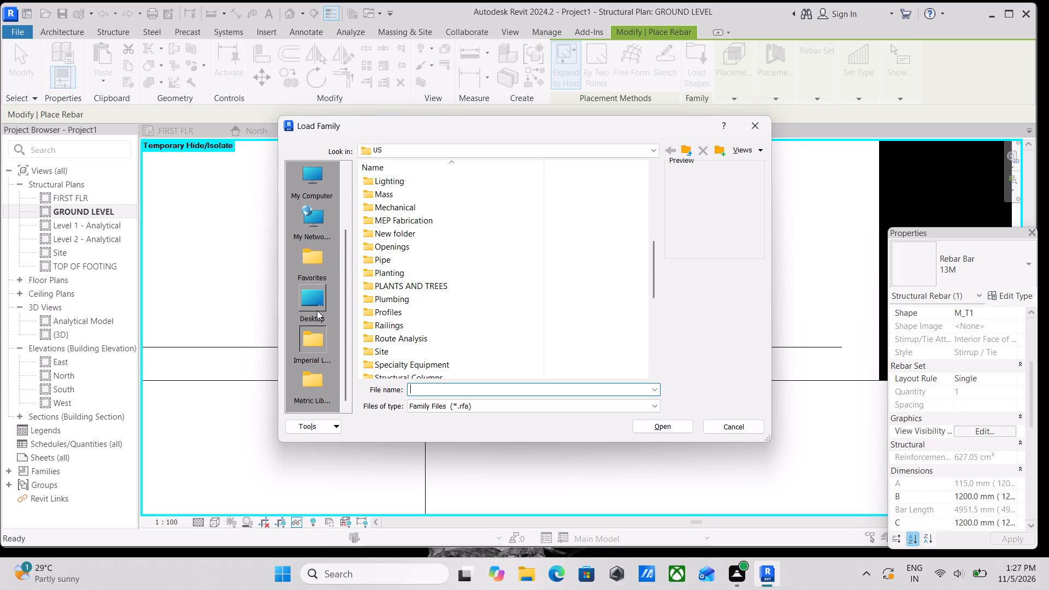
{"action": "left_click", "coordinate": [319, 349]}
{"action": "double_click", "coordinate": [308, 339]}
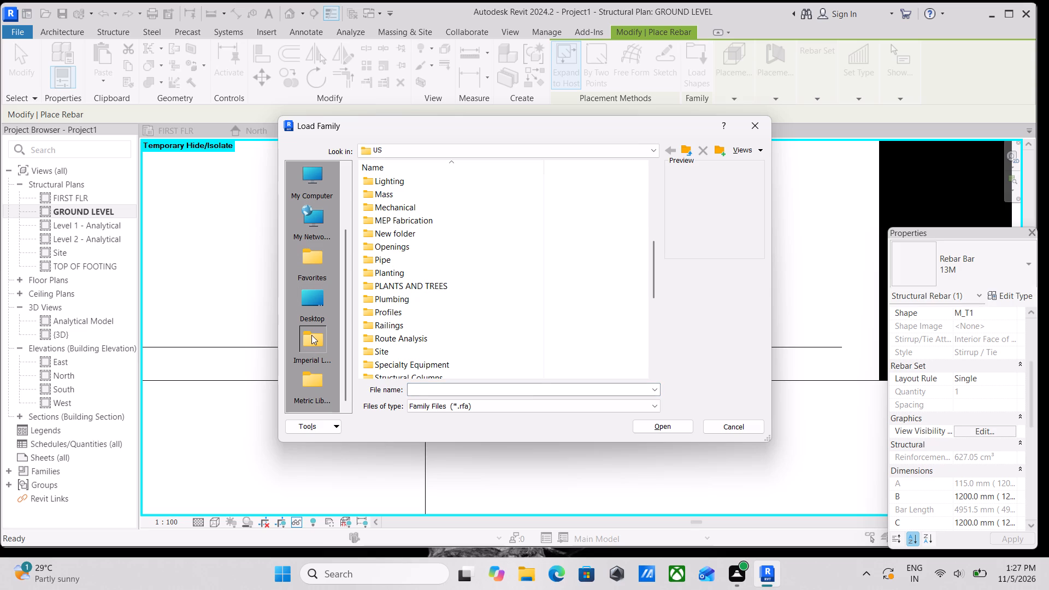
{"action": "left_click", "coordinate": [310, 334]}
{"action": "scroll", "coordinate": [414, 250], "scroll_direction": "up", "scroll_amount": 2}
{"action": "scroll", "coordinate": [388, 270], "scroll_direction": "down", "scroll_amount": 2}
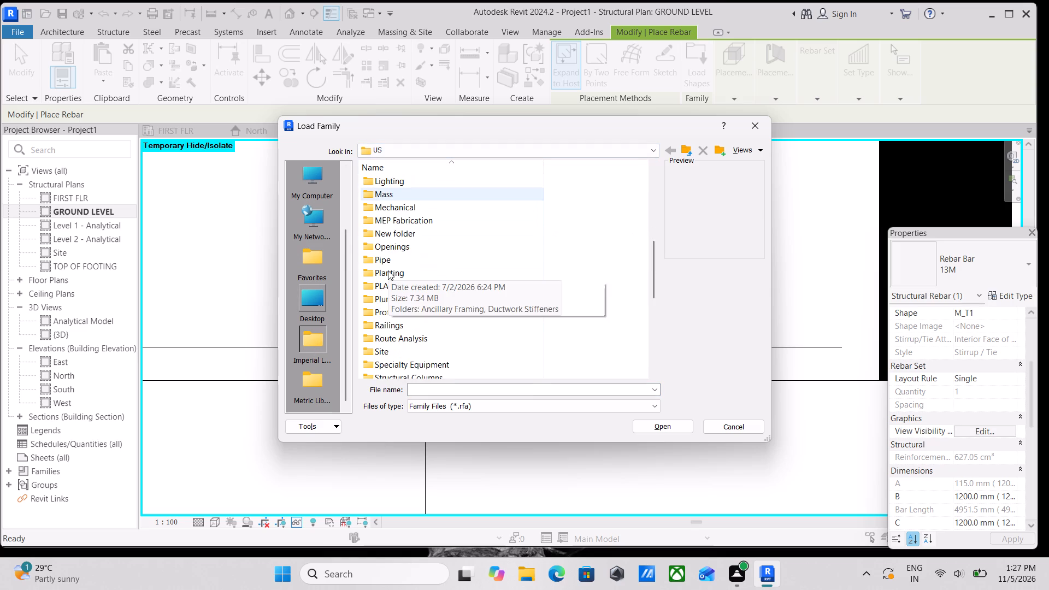
{"action": "scroll", "coordinate": [397, 271], "scroll_direction": "down", "scroll_amount": 3}
{"action": "scroll", "coordinate": [403, 281], "scroll_direction": "up", "scroll_amount": 3}
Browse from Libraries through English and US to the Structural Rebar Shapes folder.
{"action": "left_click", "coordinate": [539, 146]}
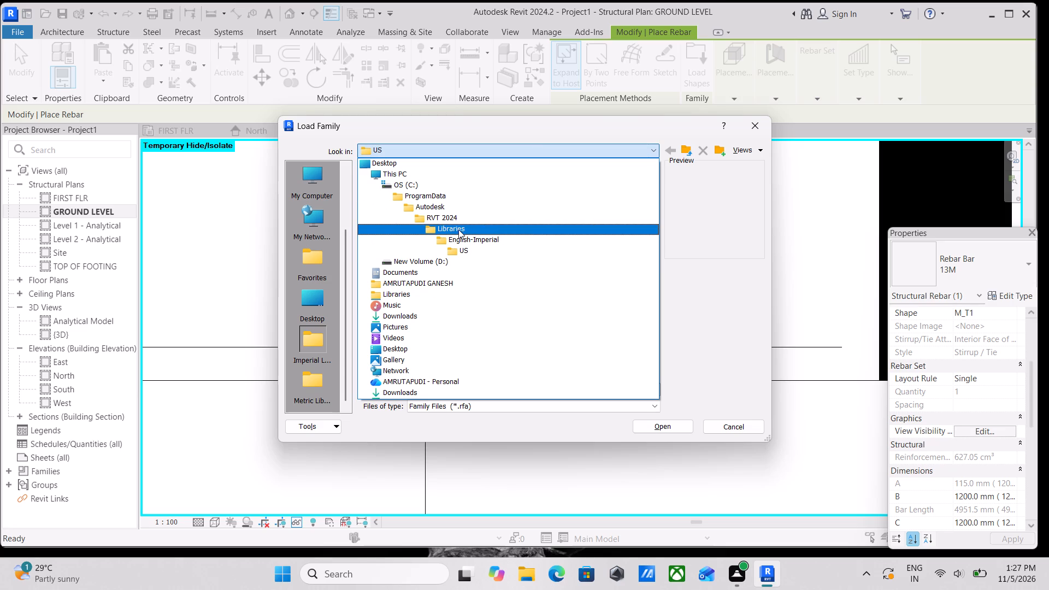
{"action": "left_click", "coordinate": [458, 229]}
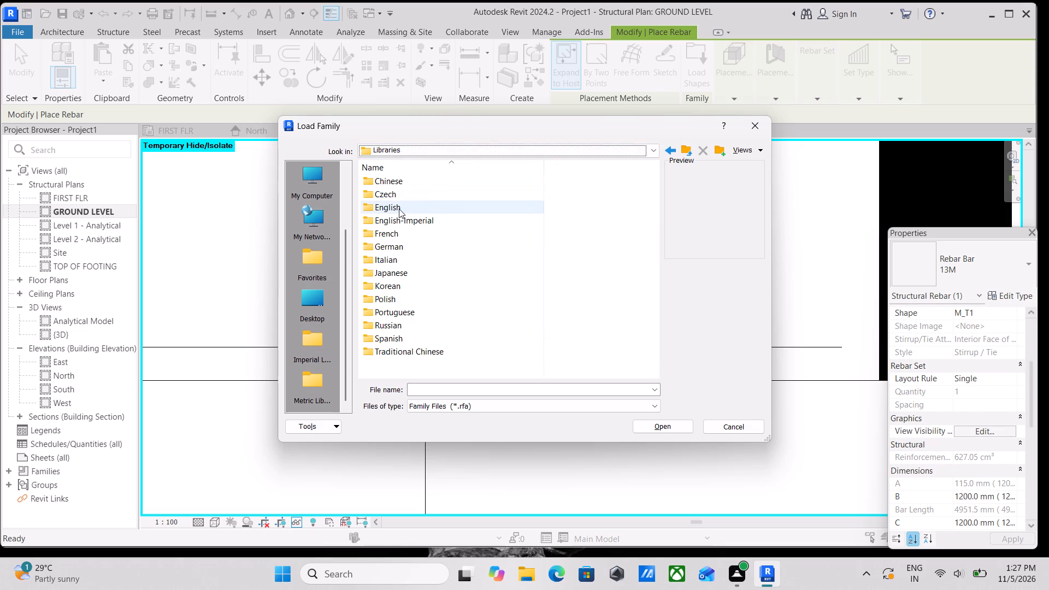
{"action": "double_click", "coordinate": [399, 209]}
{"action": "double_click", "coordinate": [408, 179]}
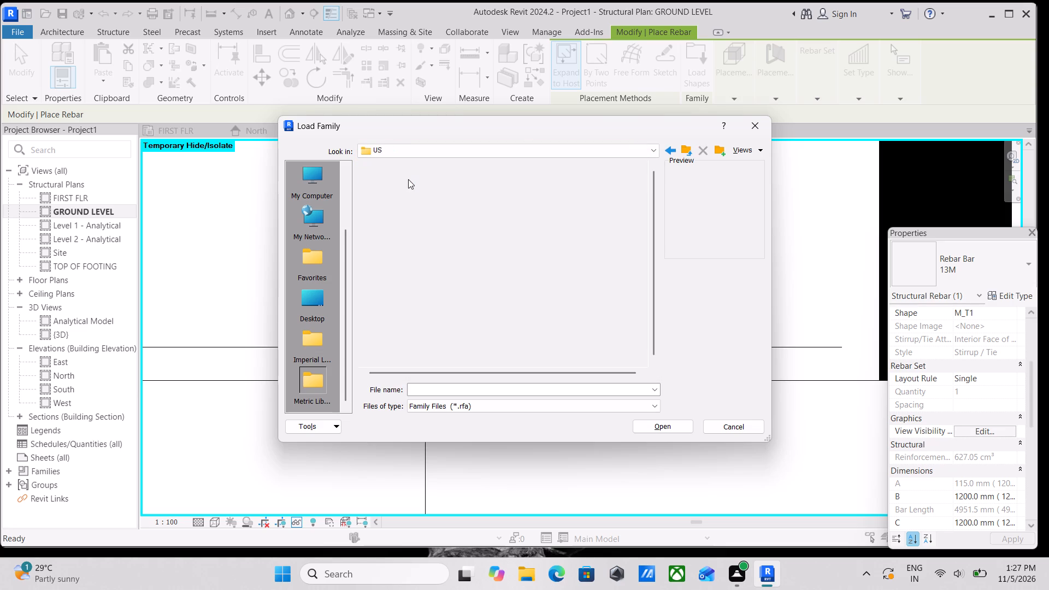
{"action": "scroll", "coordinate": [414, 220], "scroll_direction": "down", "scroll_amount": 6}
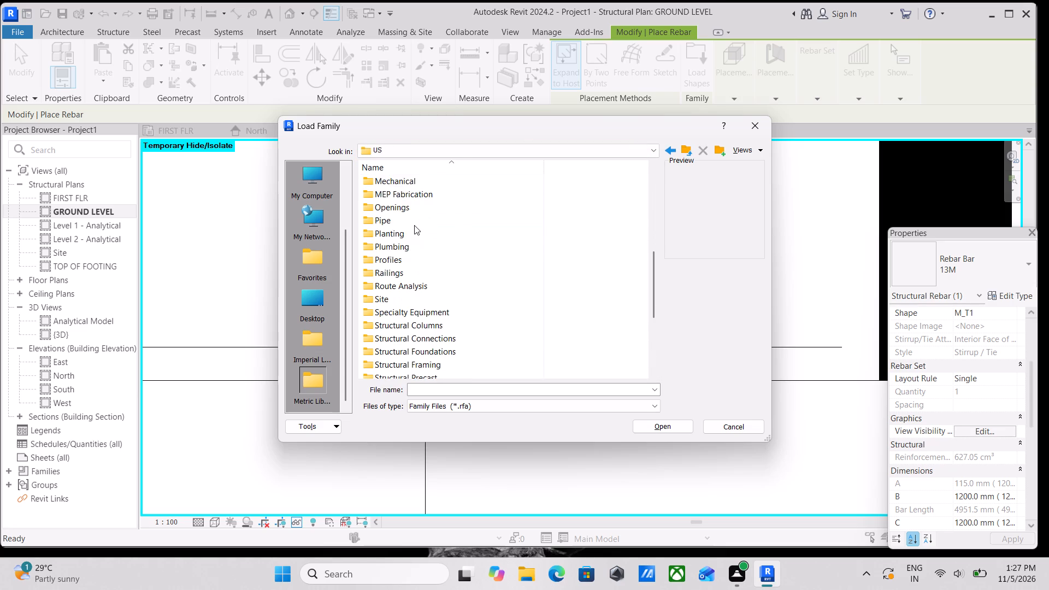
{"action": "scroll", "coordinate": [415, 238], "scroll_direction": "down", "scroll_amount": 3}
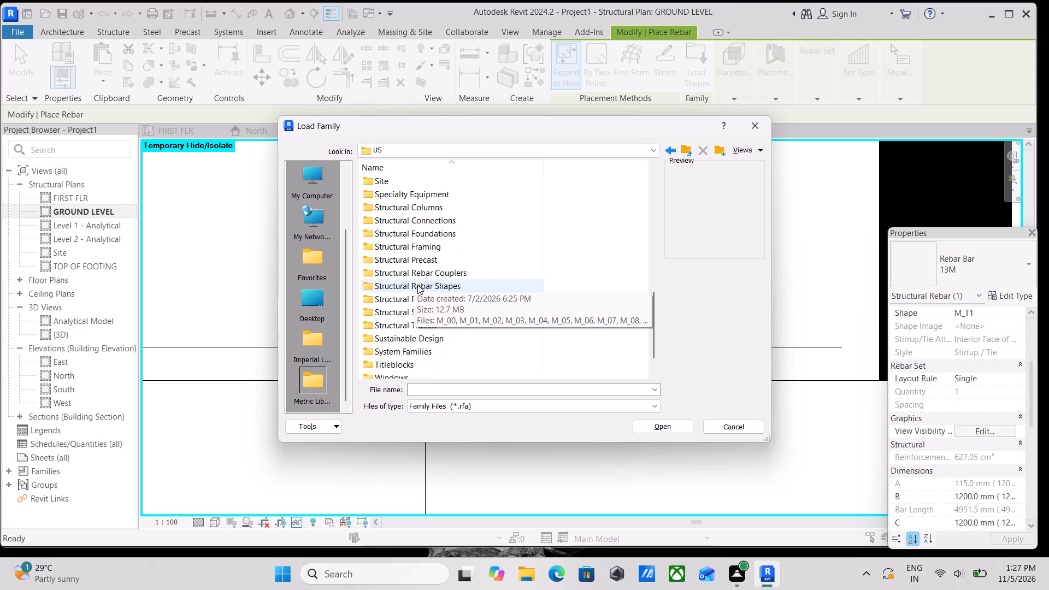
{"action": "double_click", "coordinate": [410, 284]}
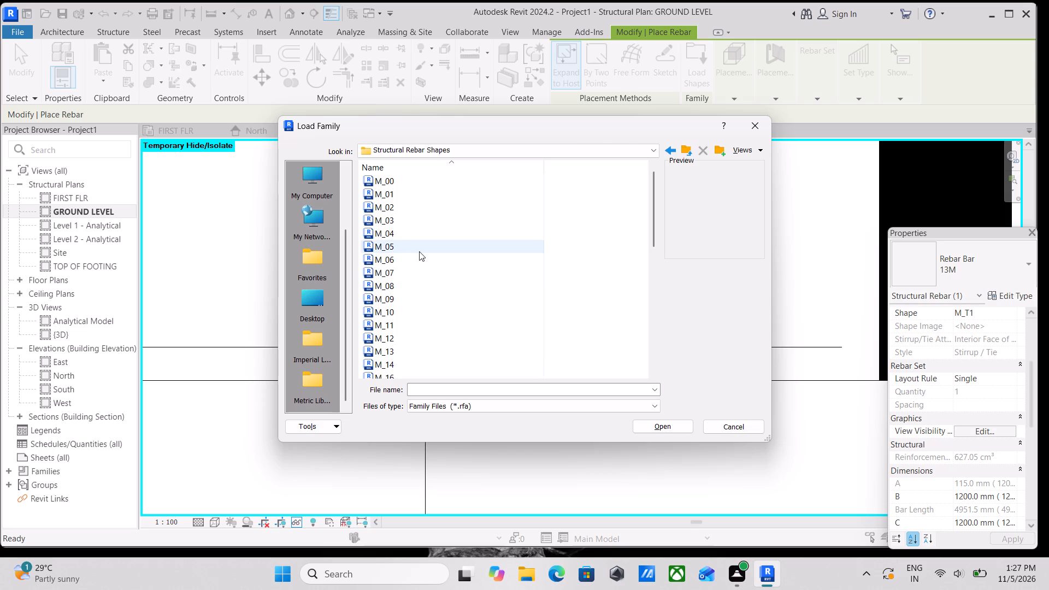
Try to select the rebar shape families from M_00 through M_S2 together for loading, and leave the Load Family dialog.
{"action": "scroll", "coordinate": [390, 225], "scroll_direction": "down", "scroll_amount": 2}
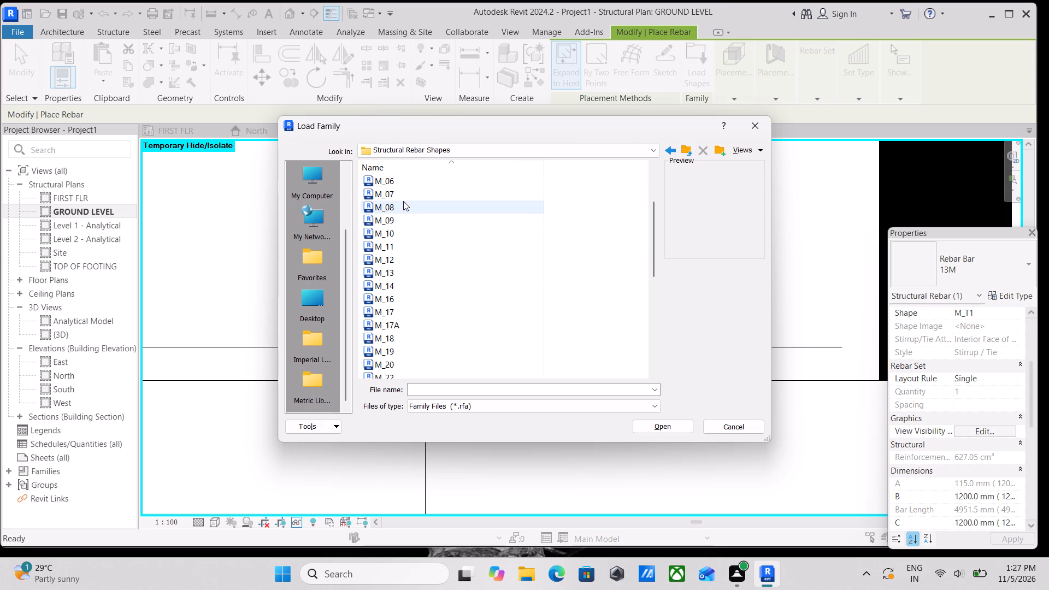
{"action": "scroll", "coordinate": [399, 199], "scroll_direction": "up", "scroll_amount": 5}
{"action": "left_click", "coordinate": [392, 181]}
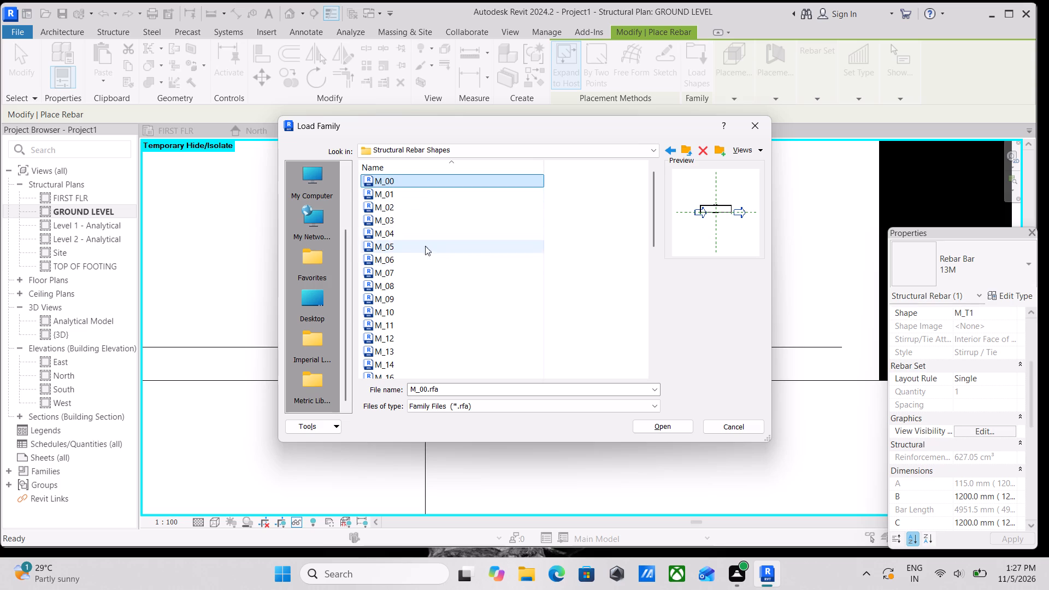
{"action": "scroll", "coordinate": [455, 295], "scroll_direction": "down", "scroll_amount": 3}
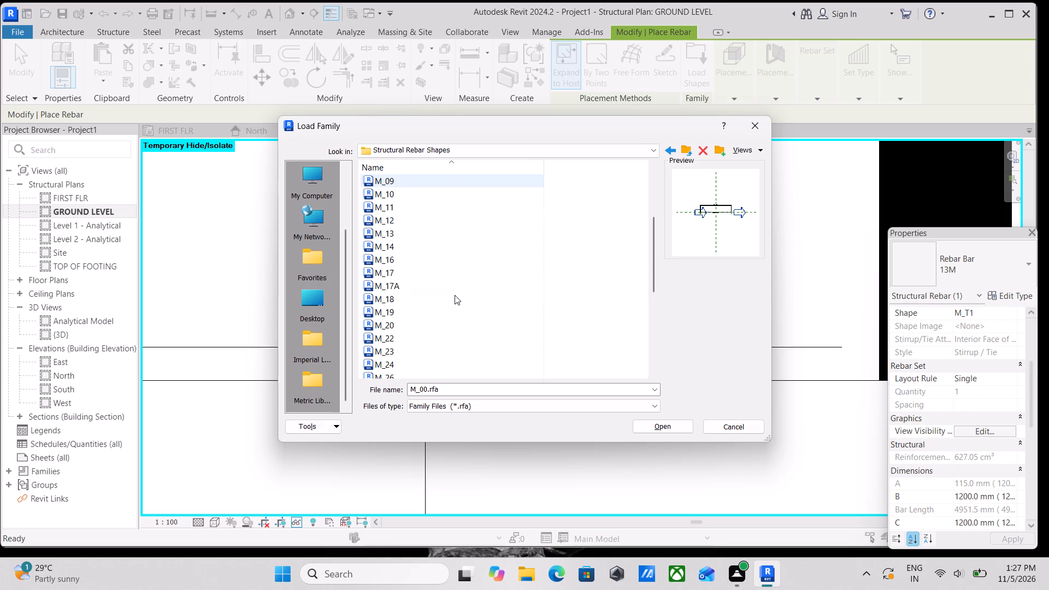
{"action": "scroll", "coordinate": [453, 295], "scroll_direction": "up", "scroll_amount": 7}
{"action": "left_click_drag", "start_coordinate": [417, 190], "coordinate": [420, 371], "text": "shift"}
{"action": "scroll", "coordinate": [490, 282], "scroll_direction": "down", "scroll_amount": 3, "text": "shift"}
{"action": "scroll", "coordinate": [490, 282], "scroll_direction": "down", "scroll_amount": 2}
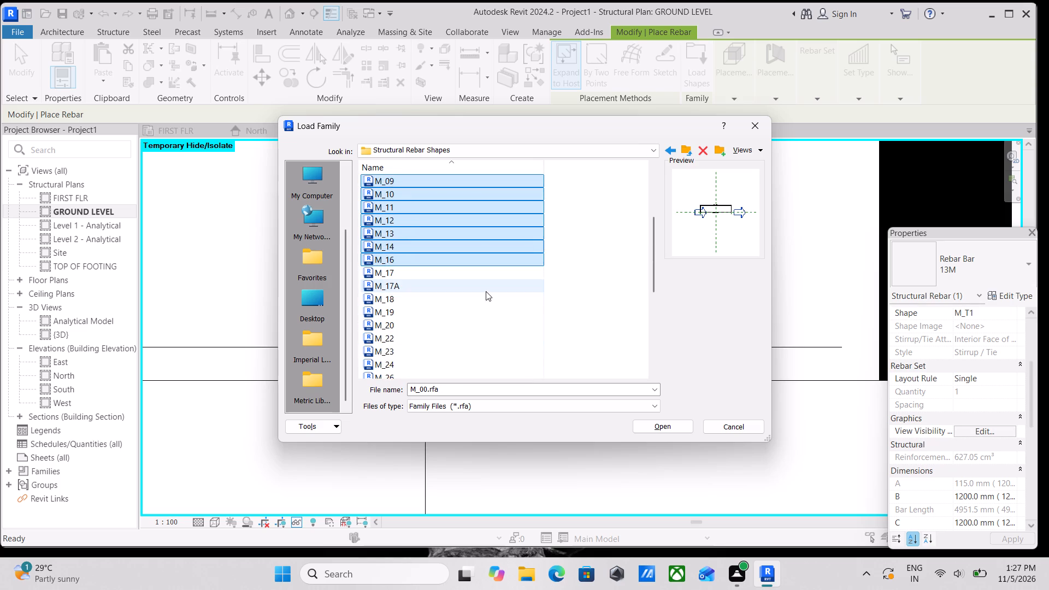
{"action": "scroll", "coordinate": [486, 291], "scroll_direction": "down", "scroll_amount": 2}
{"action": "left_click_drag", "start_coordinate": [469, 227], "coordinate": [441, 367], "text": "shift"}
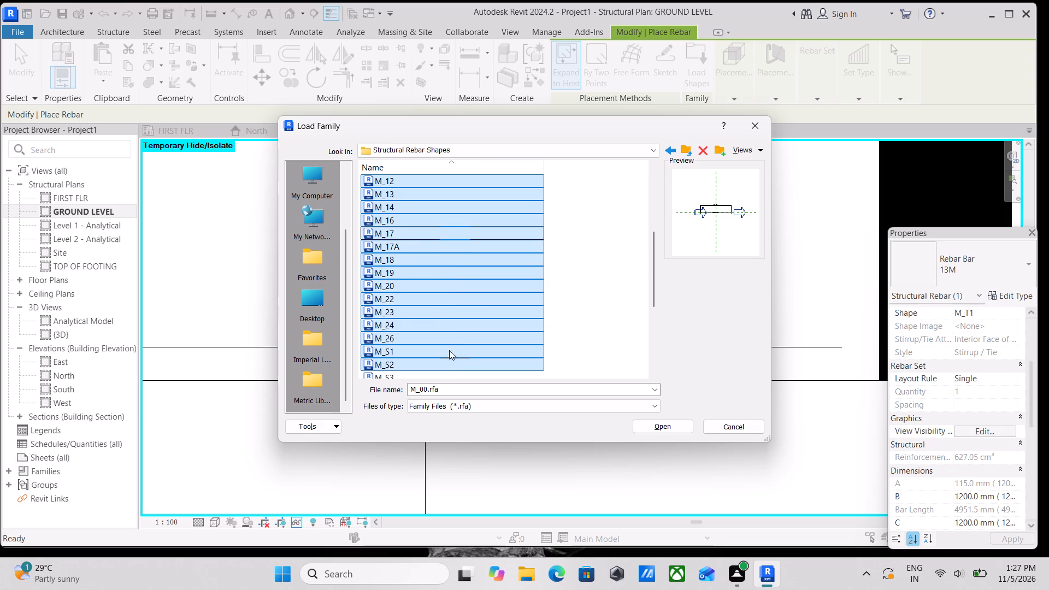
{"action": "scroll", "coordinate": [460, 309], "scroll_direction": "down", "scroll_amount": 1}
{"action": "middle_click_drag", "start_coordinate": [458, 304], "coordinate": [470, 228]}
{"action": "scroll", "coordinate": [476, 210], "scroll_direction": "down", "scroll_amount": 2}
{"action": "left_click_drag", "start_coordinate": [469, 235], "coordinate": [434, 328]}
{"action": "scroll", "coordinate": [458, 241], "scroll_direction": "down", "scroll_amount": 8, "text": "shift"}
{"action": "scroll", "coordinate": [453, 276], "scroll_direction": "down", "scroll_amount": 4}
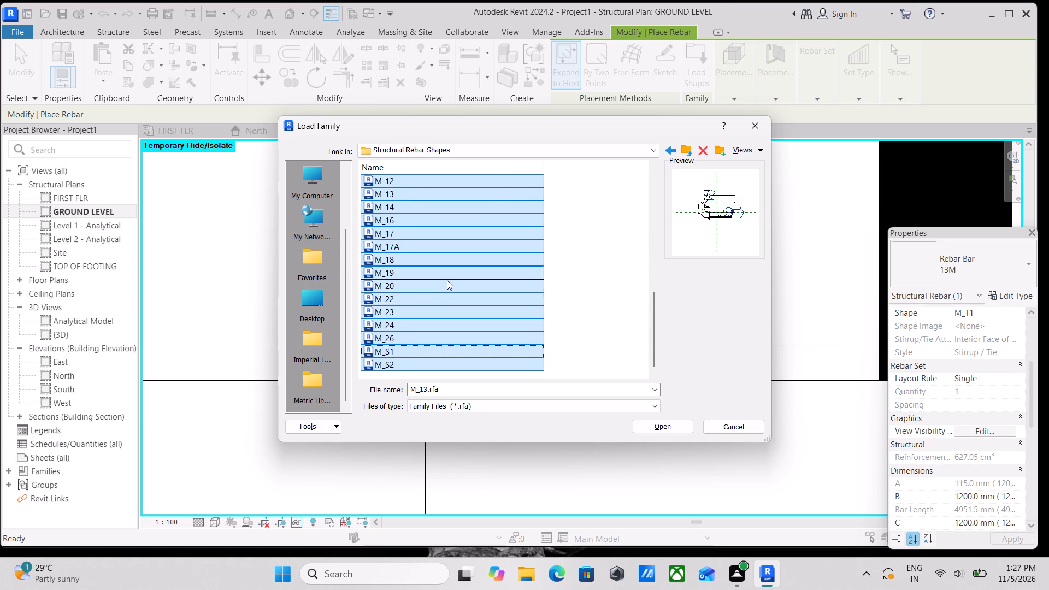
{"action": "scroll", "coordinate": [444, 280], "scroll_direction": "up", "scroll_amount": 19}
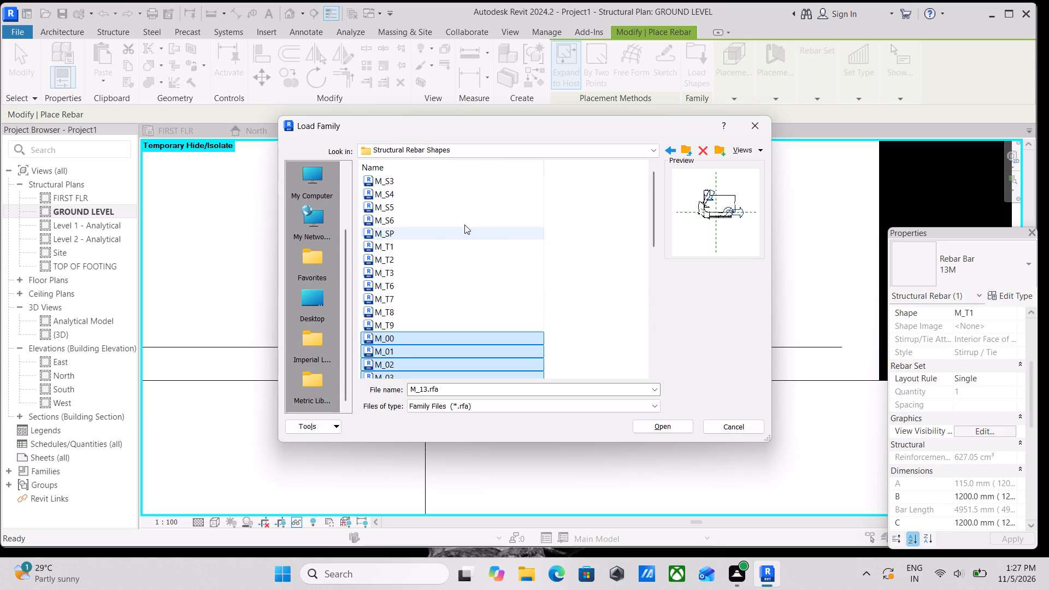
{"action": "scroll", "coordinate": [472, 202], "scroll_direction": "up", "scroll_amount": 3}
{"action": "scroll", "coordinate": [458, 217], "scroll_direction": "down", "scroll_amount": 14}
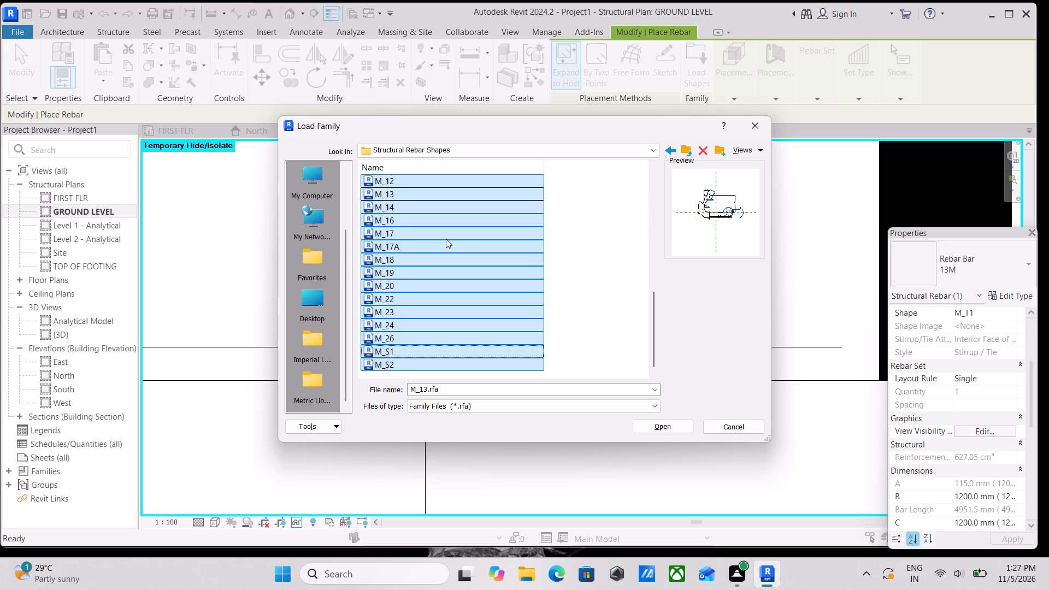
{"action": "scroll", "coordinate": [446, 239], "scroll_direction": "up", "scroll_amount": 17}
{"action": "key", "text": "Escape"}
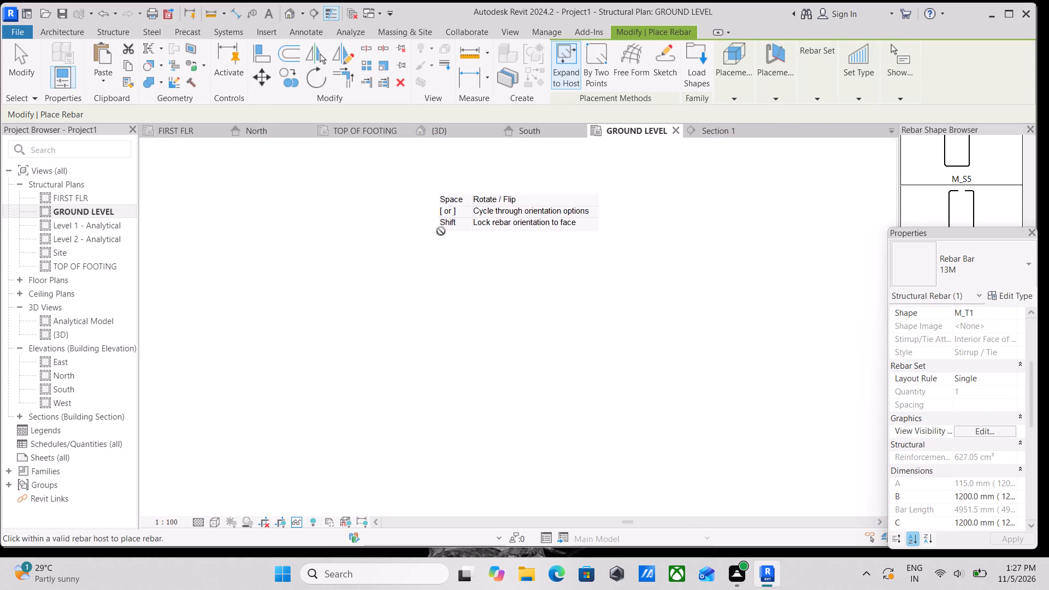
Reopen the rebar shape loading dialog and go to the Structural Rebar Shapes folder in the English US library.
{"action": "left_click", "coordinate": [694, 55]}
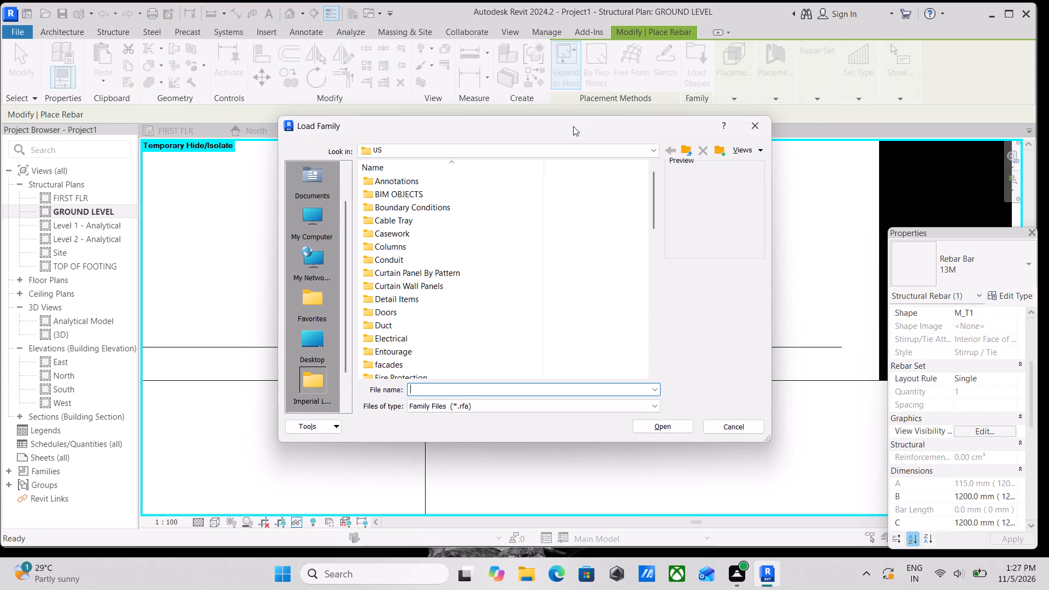
{"action": "scroll", "coordinate": [367, 227], "scroll_direction": "up", "scroll_amount": 2}
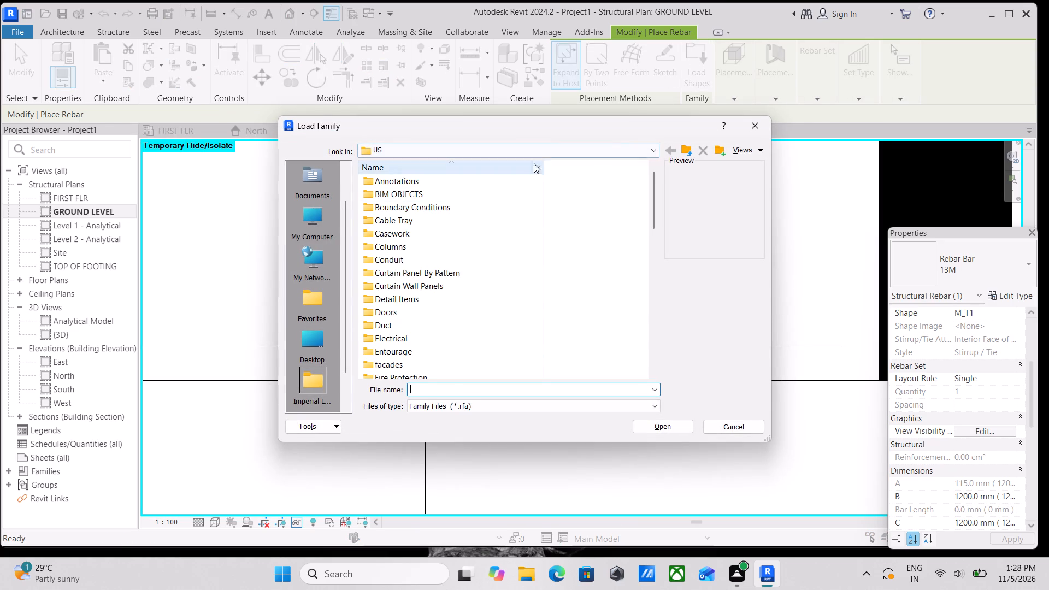
{"action": "left_click", "coordinate": [654, 147]}
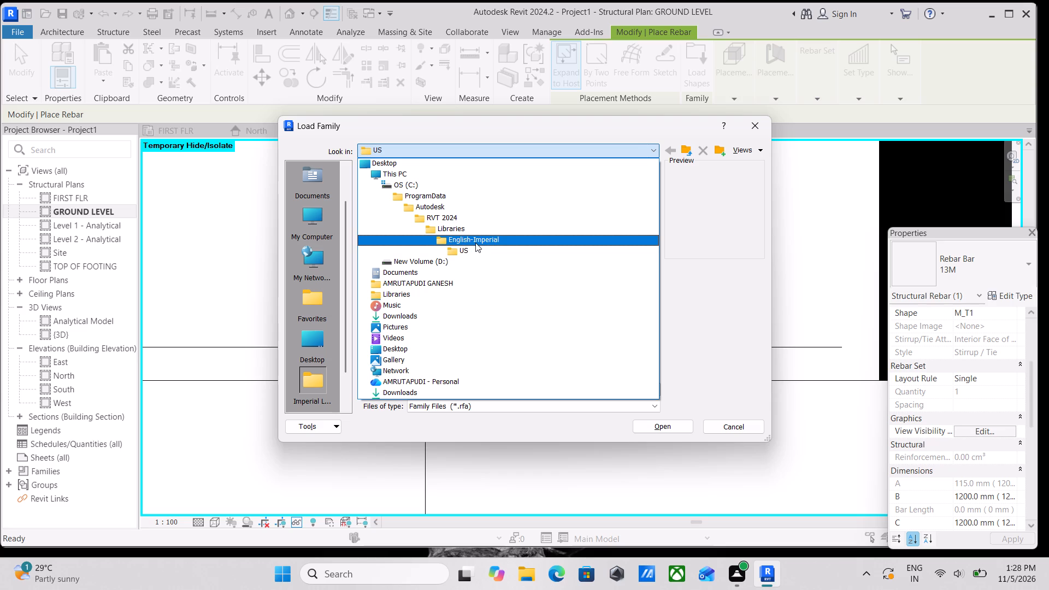
{"action": "left_click", "coordinate": [457, 225]}
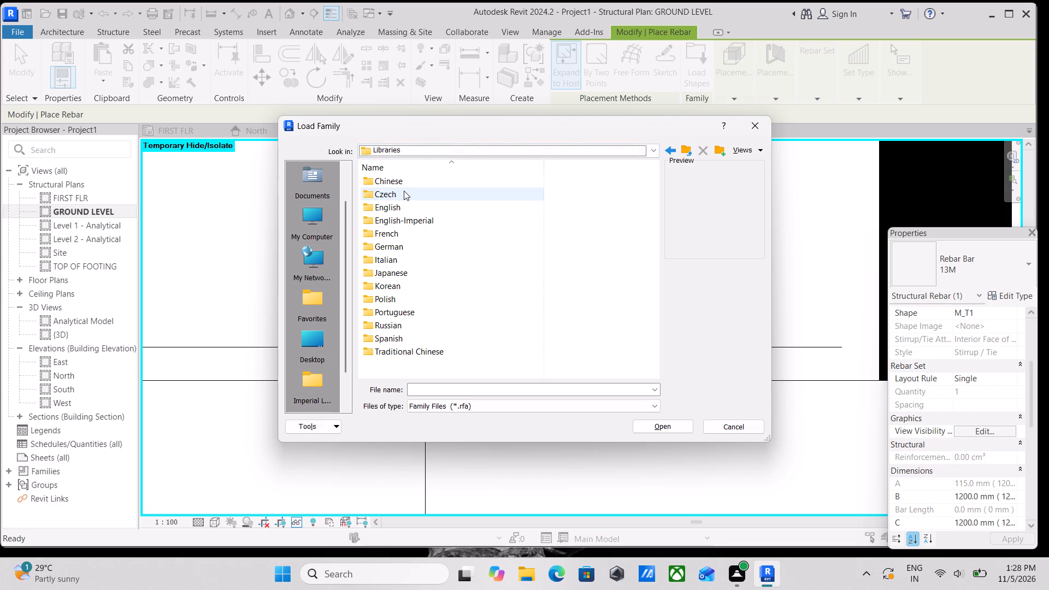
{"action": "double_click", "coordinate": [397, 205]}
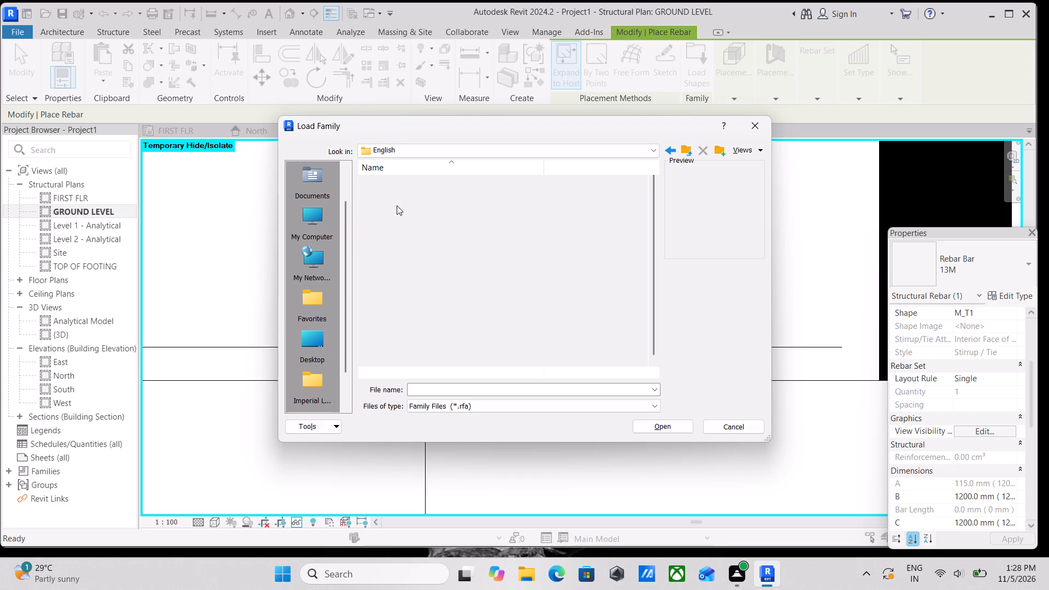
{"action": "double_click", "coordinate": [416, 184]}
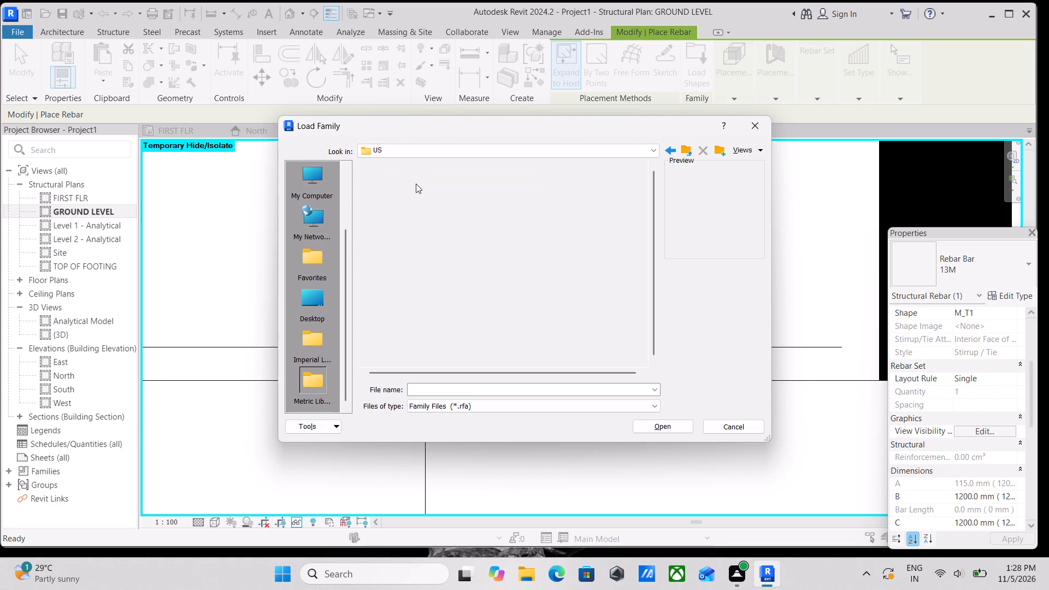
{"action": "scroll", "coordinate": [410, 258], "scroll_direction": "down", "scroll_amount": 2}
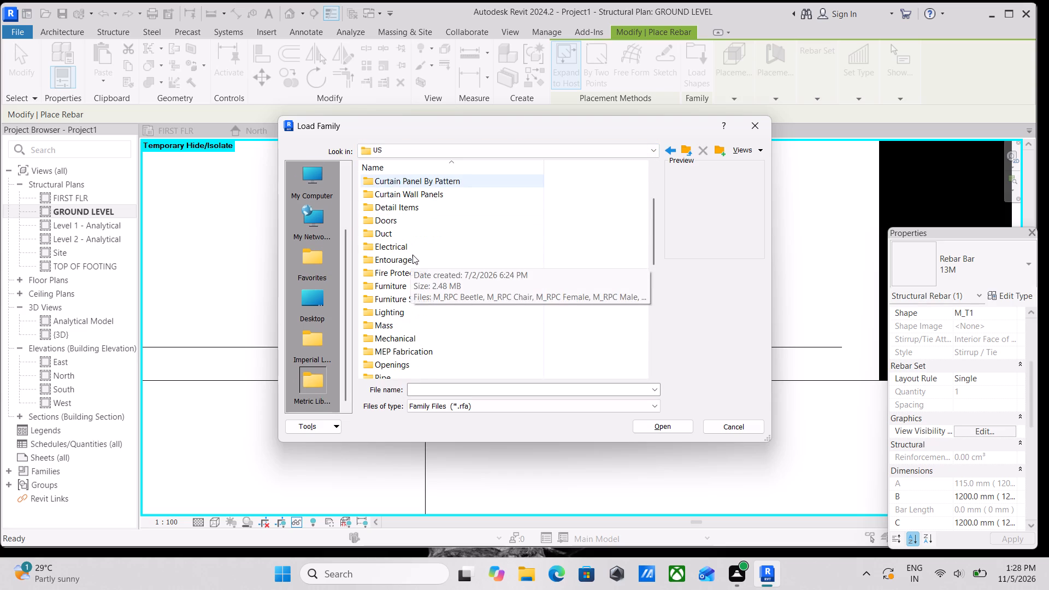
{"action": "scroll", "coordinate": [414, 265], "scroll_direction": "down", "scroll_amount": 1}
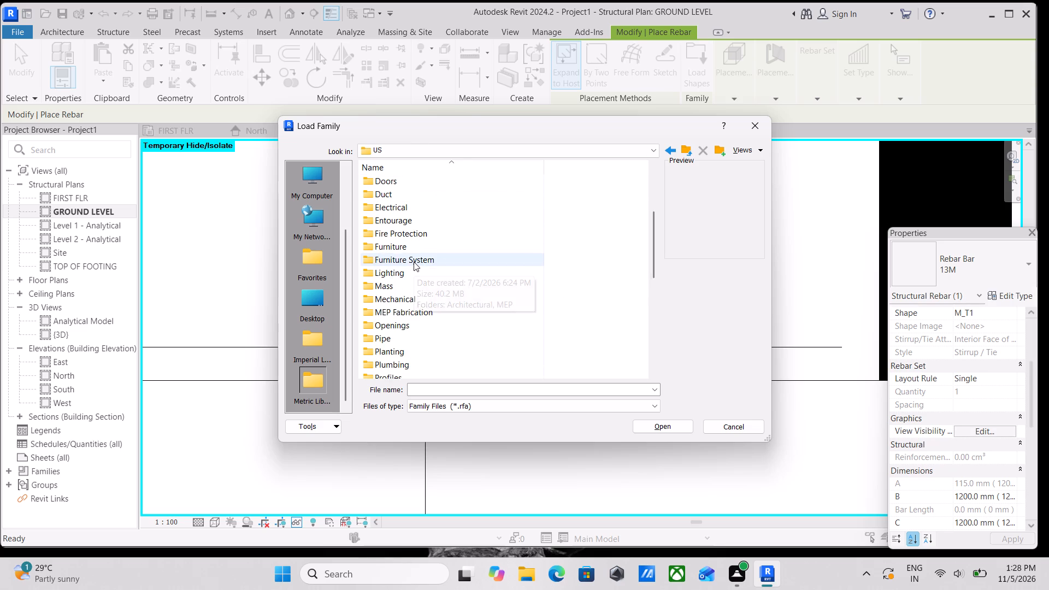
{"action": "scroll", "coordinate": [414, 262], "scroll_direction": "down", "scroll_amount": 1}
{"action": "scroll", "coordinate": [423, 233], "scroll_direction": "up", "scroll_amount": 1}
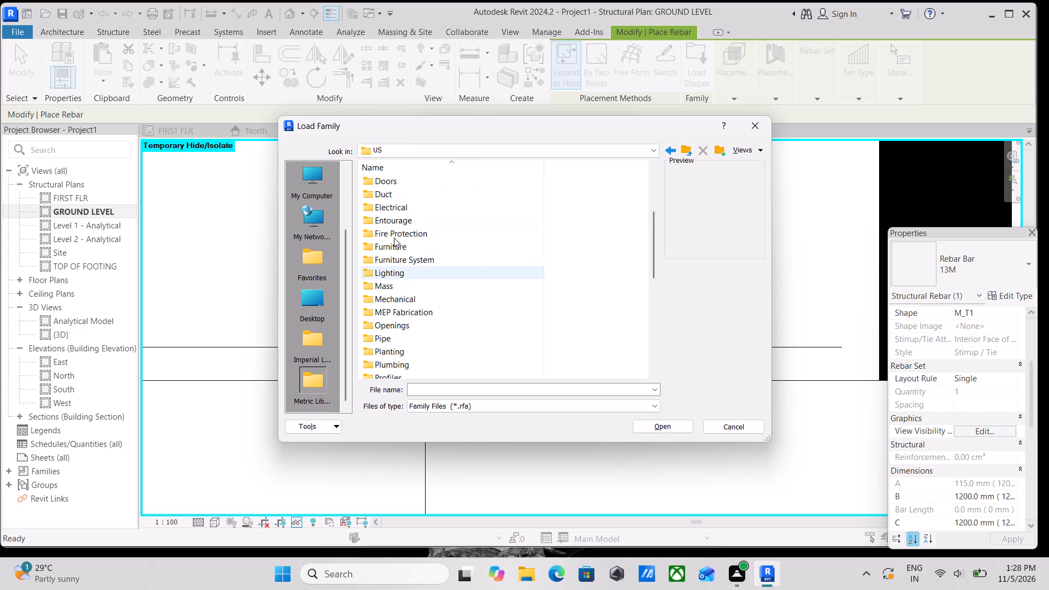
{"action": "scroll", "coordinate": [396, 262], "scroll_direction": "down", "scroll_amount": 4}
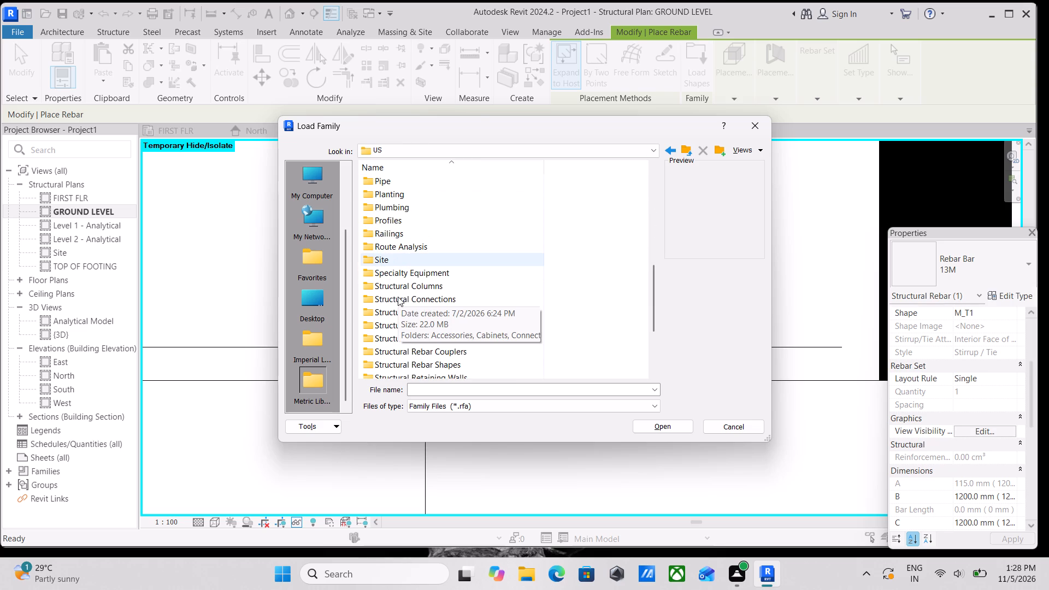
{"action": "scroll", "coordinate": [401, 278], "scroll_direction": "down", "scroll_amount": 2}
{"action": "scroll", "coordinate": [402, 279], "scroll_direction": "up", "scroll_amount": 2}
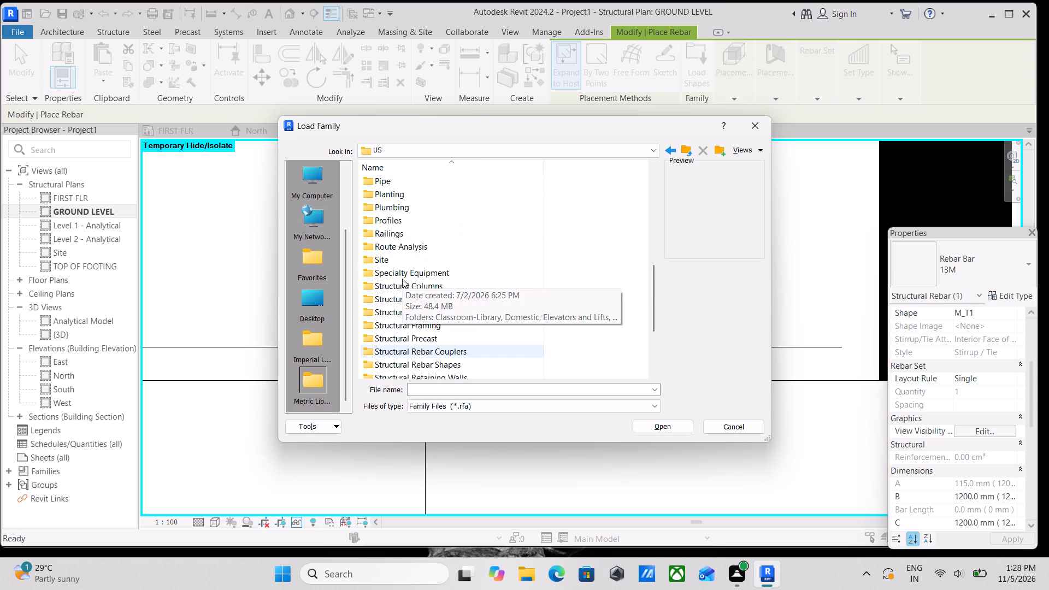
{"action": "scroll", "coordinate": [402, 279], "scroll_direction": "down", "scroll_amount": 1}
{"action": "double_click", "coordinate": [433, 322]}
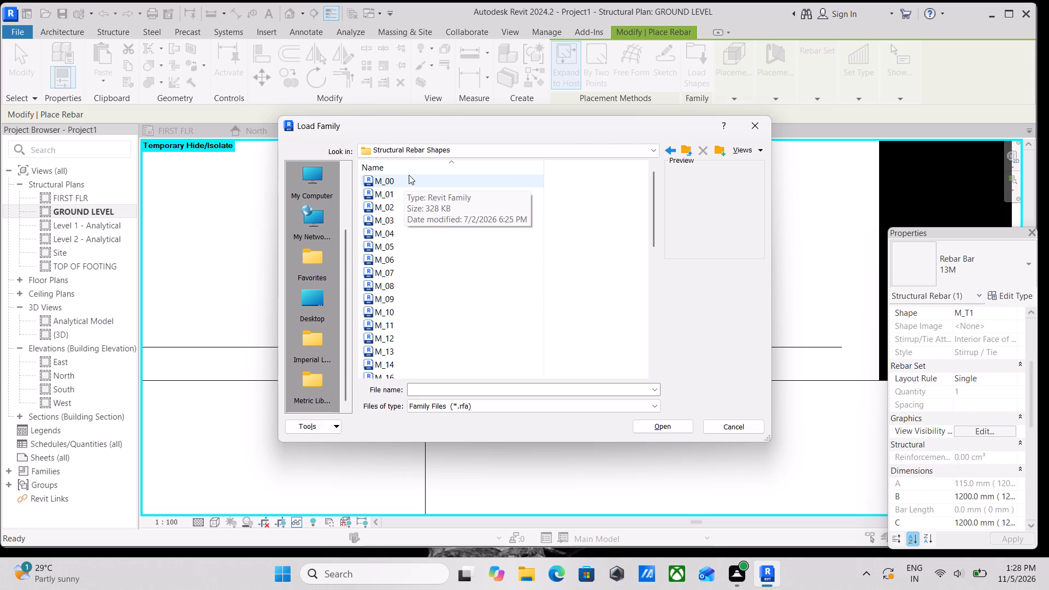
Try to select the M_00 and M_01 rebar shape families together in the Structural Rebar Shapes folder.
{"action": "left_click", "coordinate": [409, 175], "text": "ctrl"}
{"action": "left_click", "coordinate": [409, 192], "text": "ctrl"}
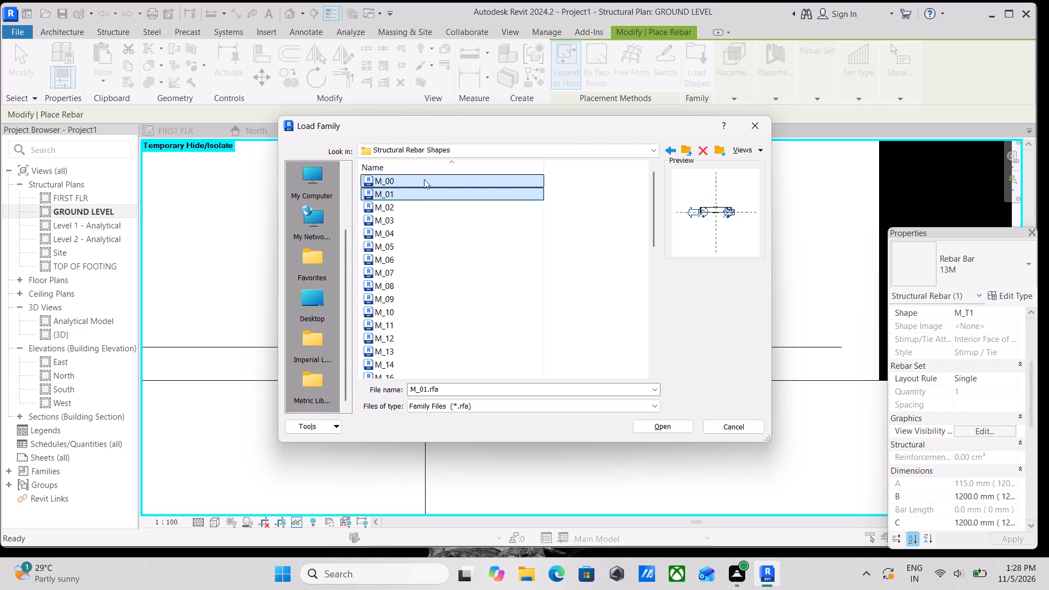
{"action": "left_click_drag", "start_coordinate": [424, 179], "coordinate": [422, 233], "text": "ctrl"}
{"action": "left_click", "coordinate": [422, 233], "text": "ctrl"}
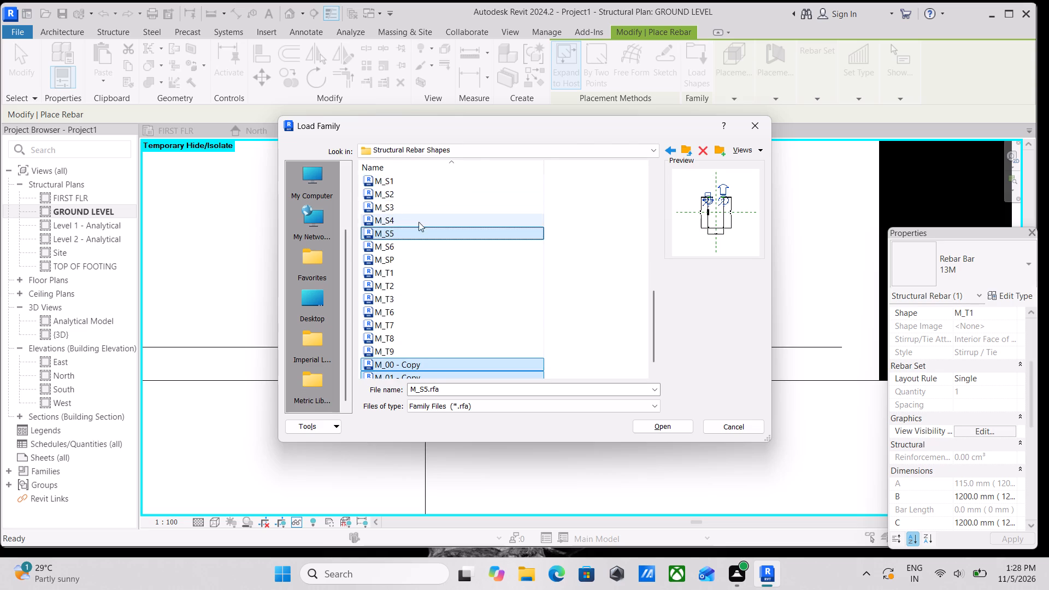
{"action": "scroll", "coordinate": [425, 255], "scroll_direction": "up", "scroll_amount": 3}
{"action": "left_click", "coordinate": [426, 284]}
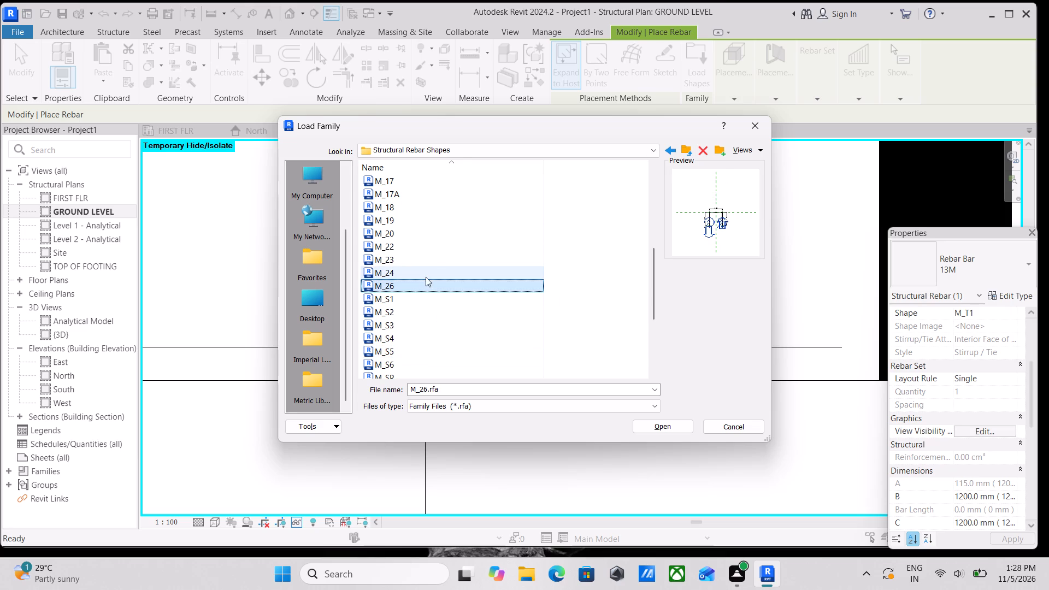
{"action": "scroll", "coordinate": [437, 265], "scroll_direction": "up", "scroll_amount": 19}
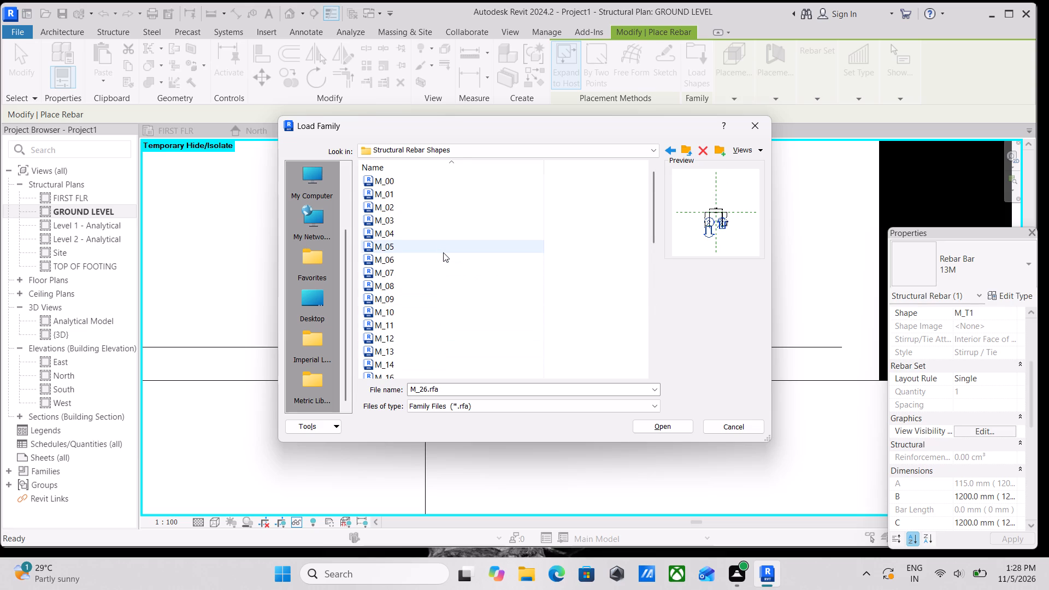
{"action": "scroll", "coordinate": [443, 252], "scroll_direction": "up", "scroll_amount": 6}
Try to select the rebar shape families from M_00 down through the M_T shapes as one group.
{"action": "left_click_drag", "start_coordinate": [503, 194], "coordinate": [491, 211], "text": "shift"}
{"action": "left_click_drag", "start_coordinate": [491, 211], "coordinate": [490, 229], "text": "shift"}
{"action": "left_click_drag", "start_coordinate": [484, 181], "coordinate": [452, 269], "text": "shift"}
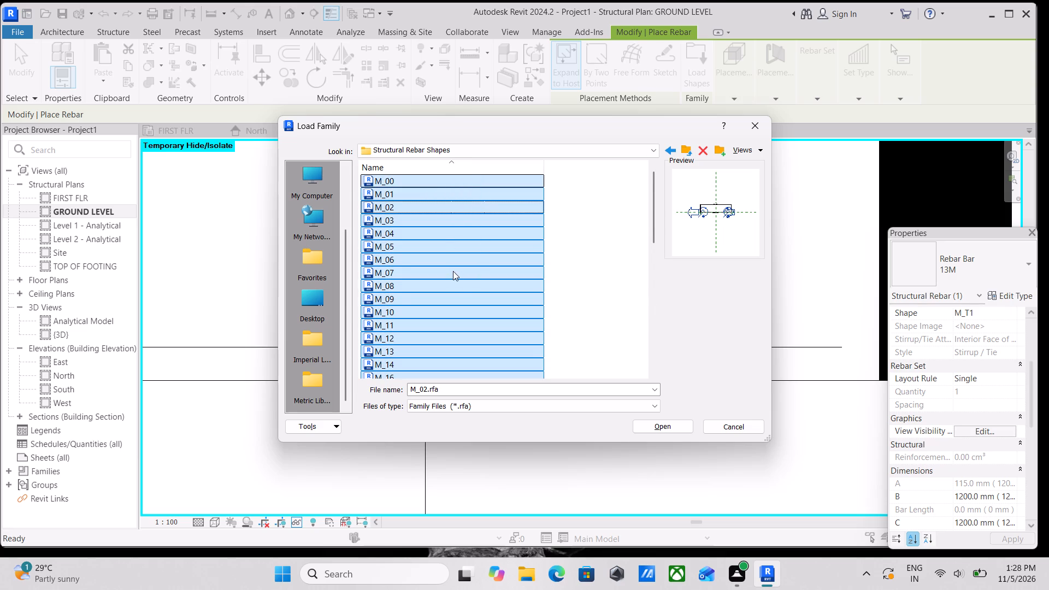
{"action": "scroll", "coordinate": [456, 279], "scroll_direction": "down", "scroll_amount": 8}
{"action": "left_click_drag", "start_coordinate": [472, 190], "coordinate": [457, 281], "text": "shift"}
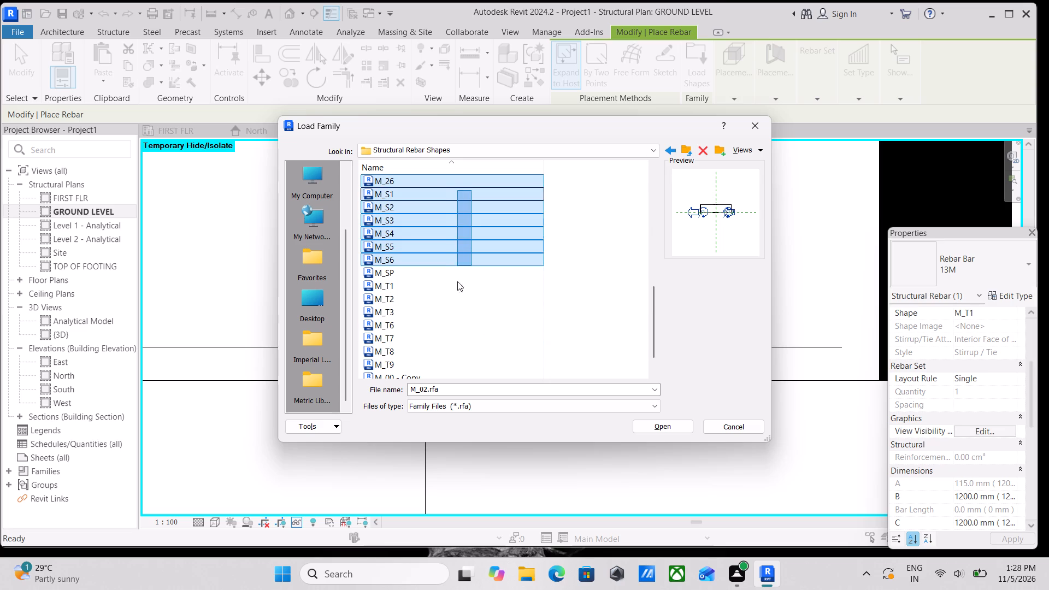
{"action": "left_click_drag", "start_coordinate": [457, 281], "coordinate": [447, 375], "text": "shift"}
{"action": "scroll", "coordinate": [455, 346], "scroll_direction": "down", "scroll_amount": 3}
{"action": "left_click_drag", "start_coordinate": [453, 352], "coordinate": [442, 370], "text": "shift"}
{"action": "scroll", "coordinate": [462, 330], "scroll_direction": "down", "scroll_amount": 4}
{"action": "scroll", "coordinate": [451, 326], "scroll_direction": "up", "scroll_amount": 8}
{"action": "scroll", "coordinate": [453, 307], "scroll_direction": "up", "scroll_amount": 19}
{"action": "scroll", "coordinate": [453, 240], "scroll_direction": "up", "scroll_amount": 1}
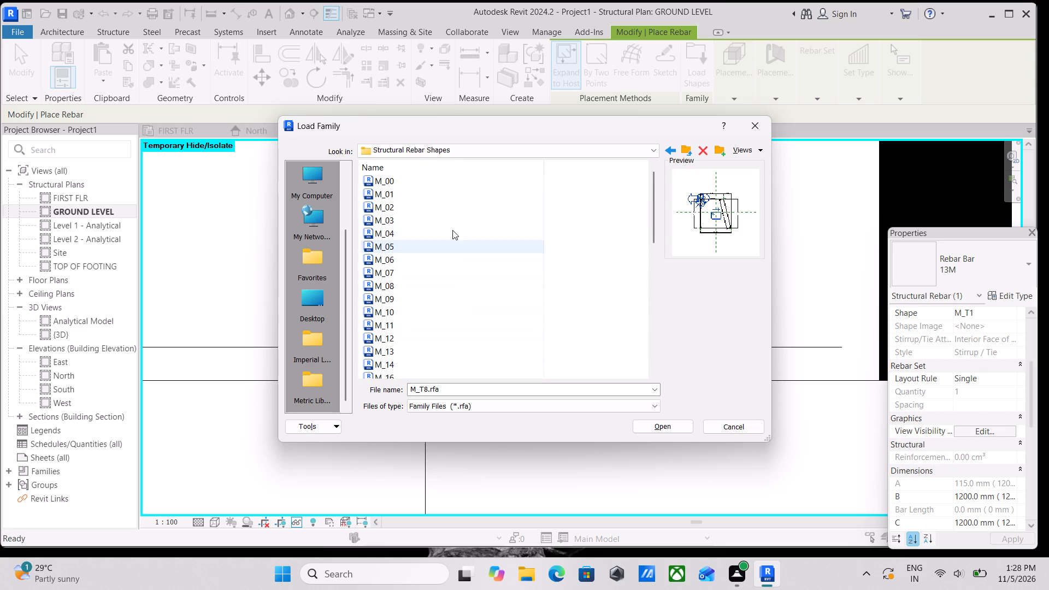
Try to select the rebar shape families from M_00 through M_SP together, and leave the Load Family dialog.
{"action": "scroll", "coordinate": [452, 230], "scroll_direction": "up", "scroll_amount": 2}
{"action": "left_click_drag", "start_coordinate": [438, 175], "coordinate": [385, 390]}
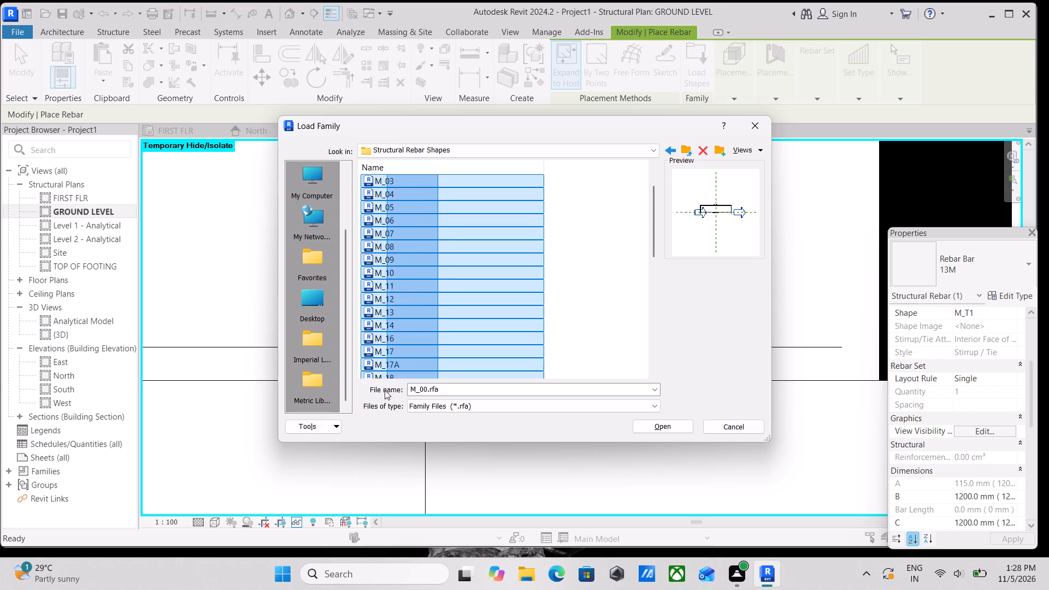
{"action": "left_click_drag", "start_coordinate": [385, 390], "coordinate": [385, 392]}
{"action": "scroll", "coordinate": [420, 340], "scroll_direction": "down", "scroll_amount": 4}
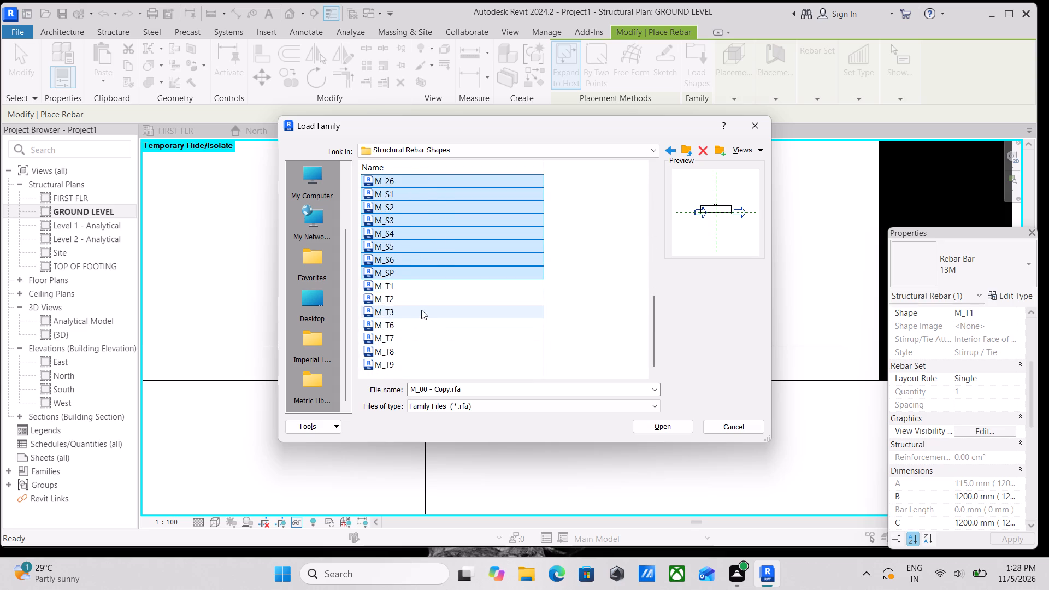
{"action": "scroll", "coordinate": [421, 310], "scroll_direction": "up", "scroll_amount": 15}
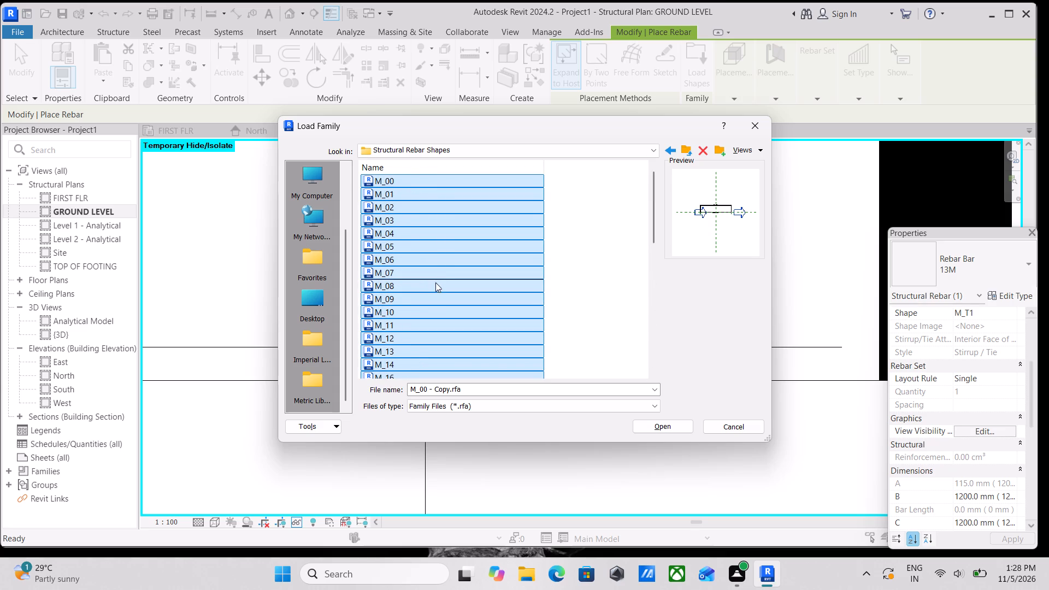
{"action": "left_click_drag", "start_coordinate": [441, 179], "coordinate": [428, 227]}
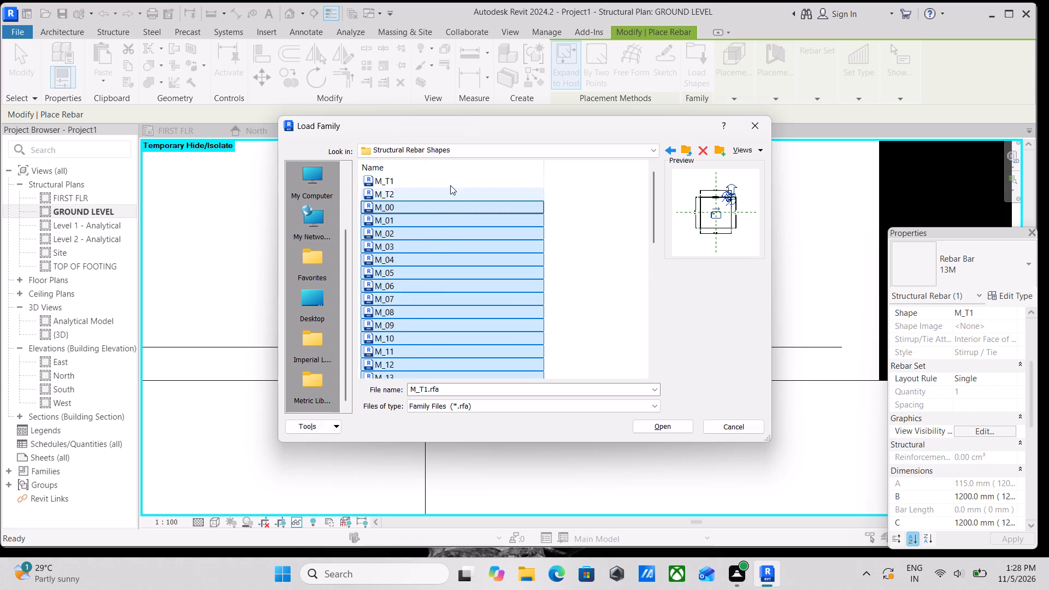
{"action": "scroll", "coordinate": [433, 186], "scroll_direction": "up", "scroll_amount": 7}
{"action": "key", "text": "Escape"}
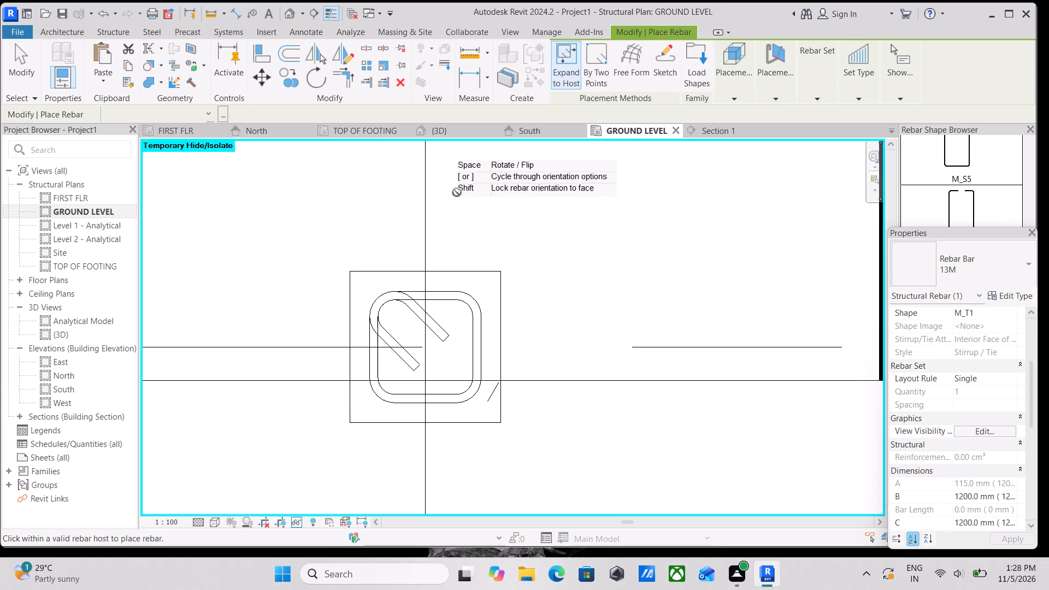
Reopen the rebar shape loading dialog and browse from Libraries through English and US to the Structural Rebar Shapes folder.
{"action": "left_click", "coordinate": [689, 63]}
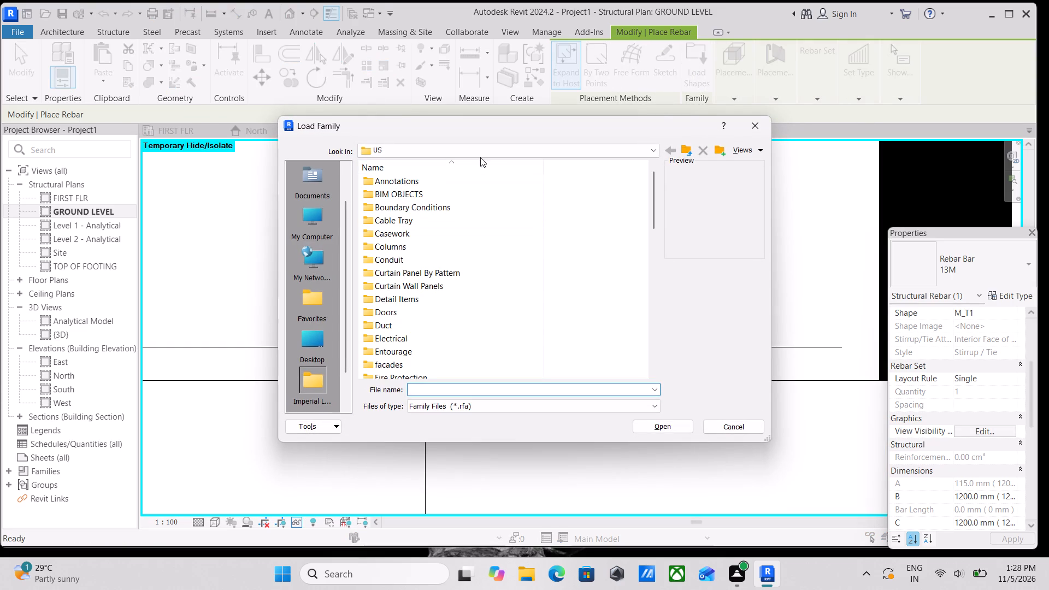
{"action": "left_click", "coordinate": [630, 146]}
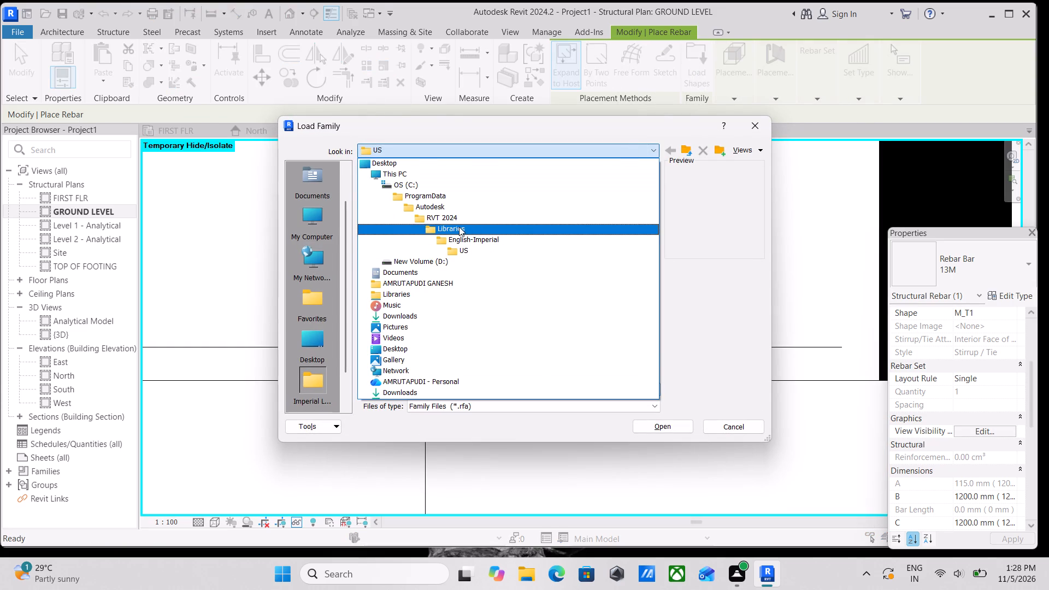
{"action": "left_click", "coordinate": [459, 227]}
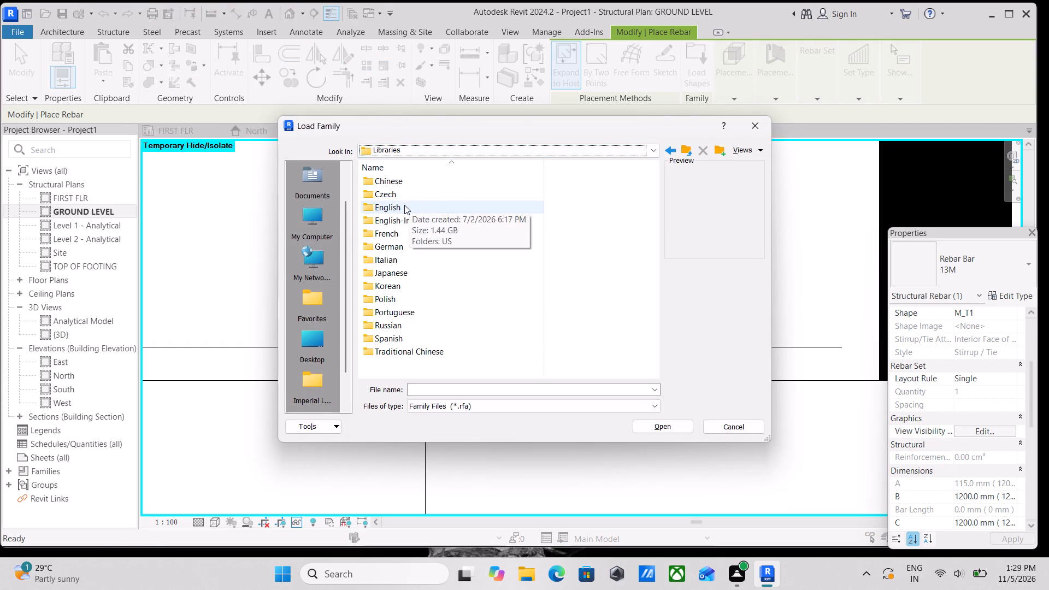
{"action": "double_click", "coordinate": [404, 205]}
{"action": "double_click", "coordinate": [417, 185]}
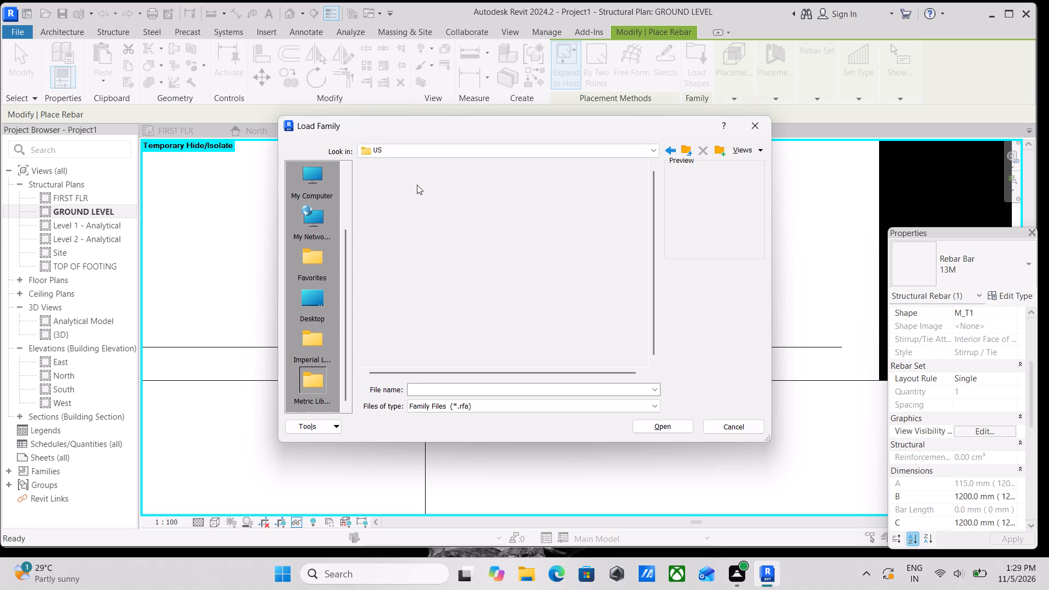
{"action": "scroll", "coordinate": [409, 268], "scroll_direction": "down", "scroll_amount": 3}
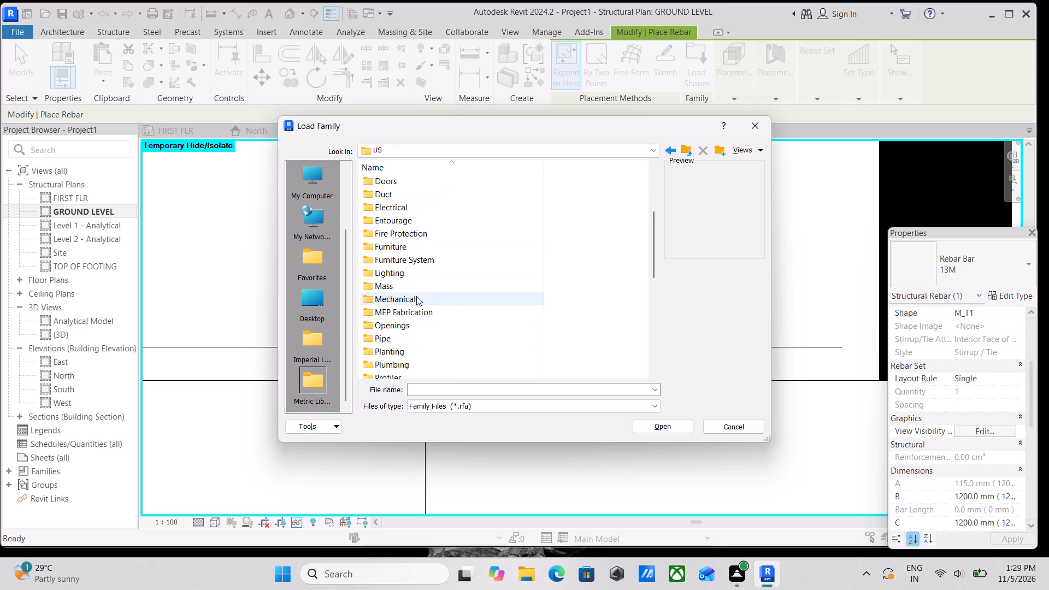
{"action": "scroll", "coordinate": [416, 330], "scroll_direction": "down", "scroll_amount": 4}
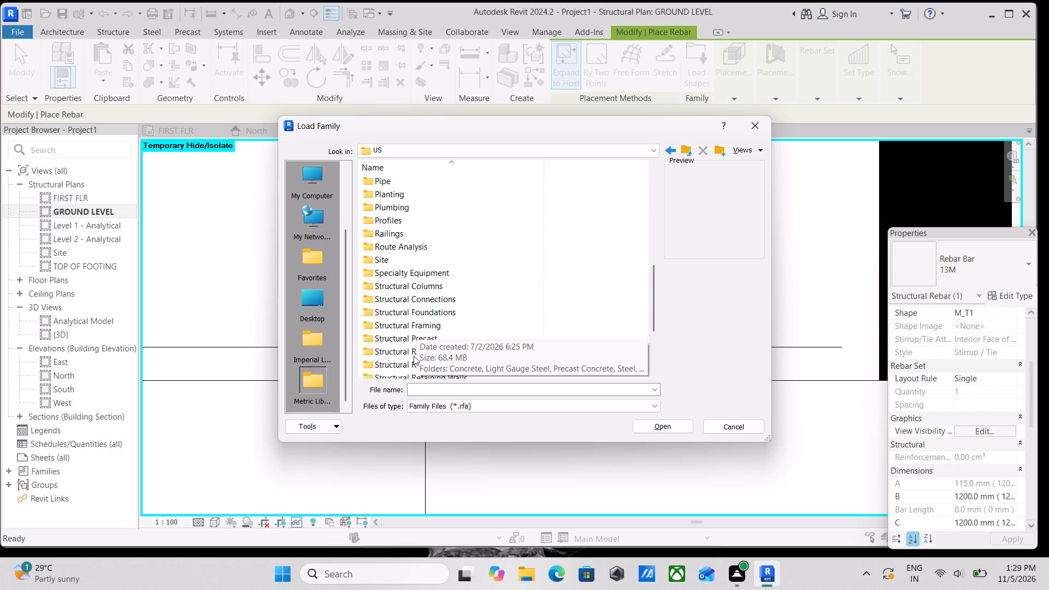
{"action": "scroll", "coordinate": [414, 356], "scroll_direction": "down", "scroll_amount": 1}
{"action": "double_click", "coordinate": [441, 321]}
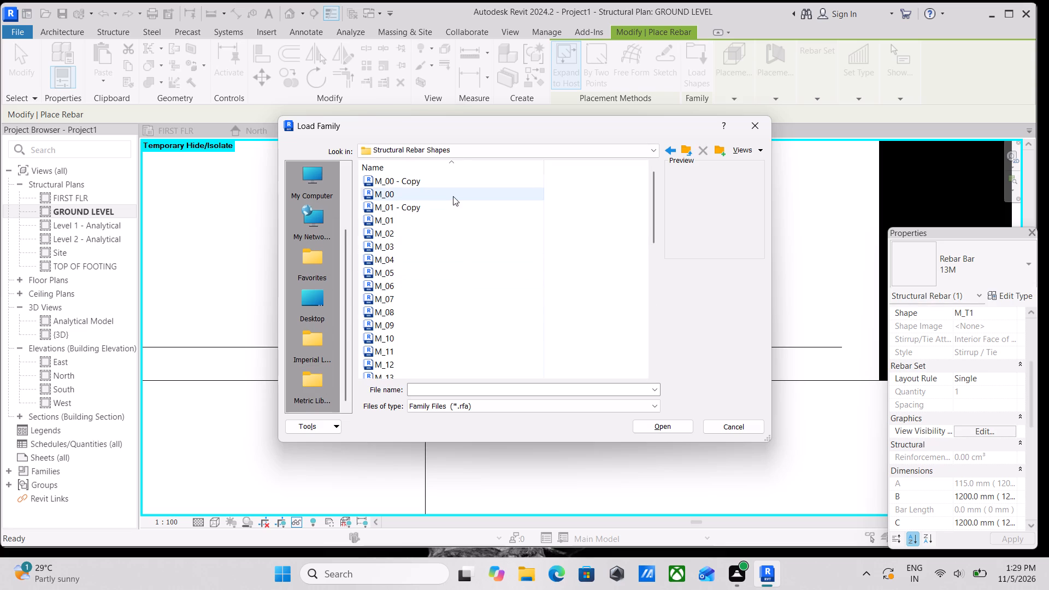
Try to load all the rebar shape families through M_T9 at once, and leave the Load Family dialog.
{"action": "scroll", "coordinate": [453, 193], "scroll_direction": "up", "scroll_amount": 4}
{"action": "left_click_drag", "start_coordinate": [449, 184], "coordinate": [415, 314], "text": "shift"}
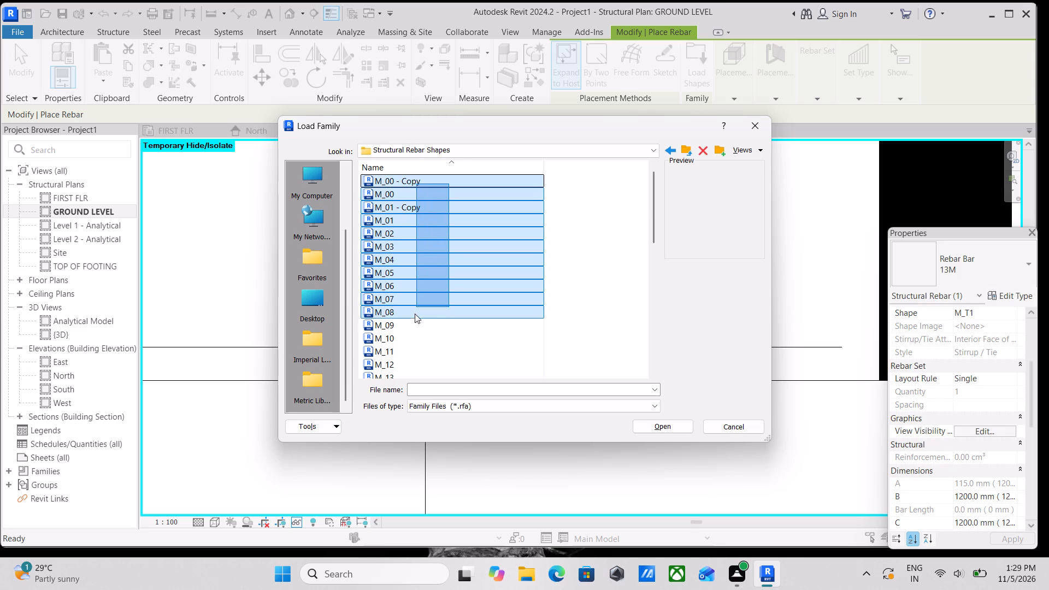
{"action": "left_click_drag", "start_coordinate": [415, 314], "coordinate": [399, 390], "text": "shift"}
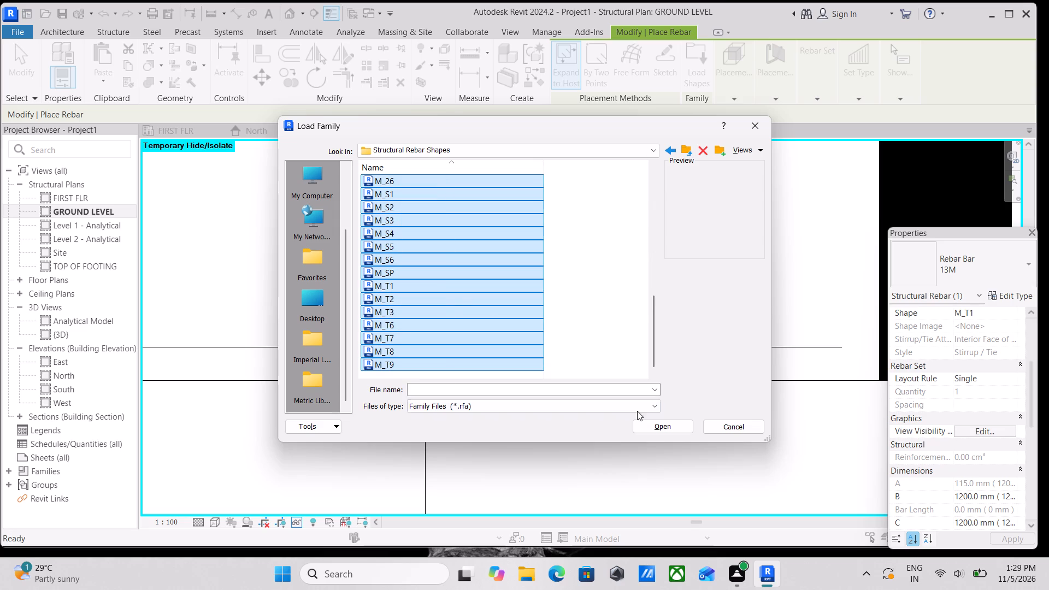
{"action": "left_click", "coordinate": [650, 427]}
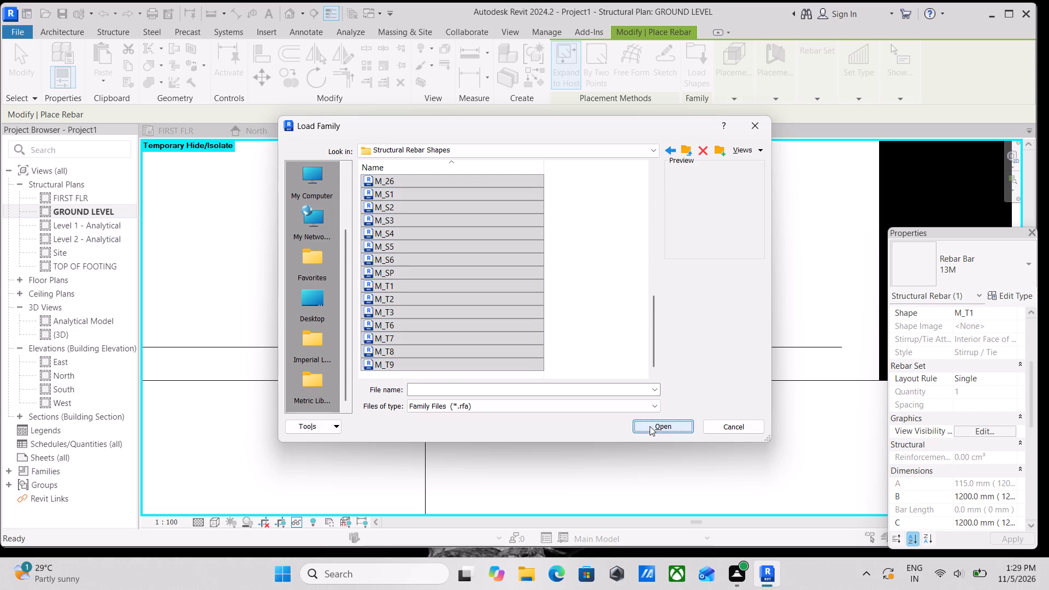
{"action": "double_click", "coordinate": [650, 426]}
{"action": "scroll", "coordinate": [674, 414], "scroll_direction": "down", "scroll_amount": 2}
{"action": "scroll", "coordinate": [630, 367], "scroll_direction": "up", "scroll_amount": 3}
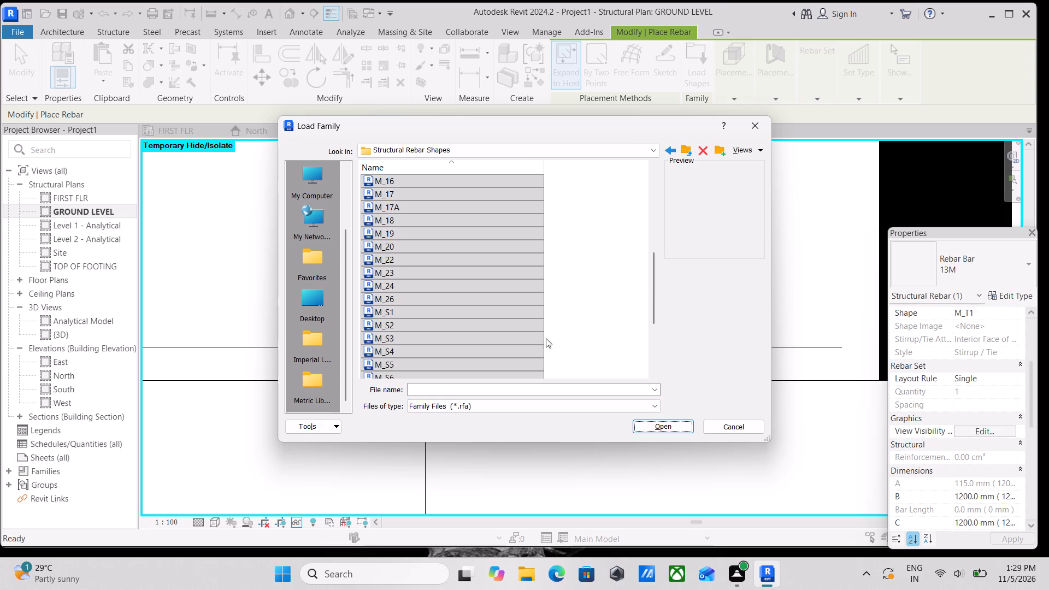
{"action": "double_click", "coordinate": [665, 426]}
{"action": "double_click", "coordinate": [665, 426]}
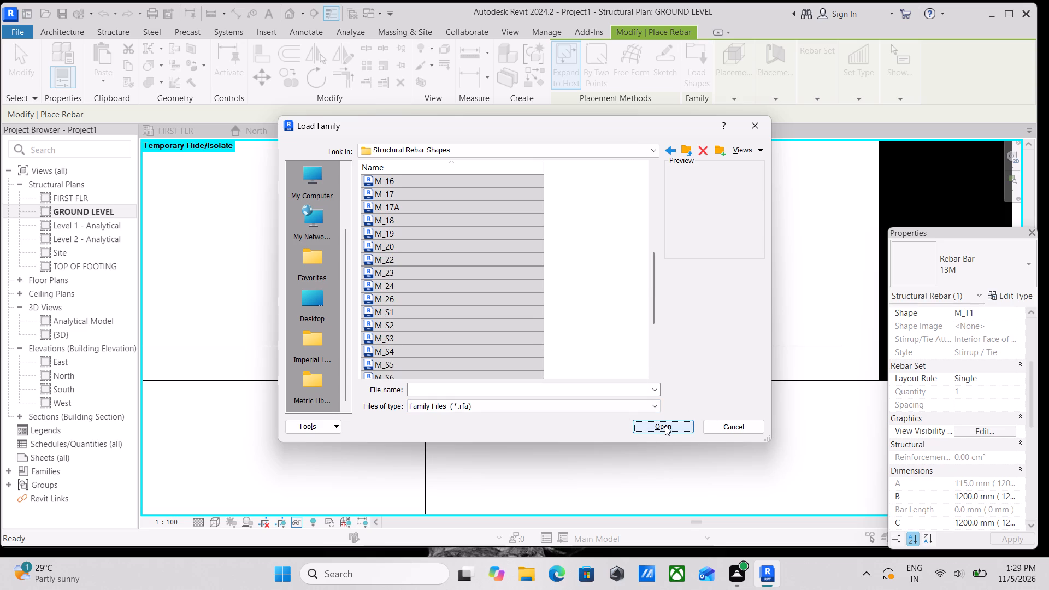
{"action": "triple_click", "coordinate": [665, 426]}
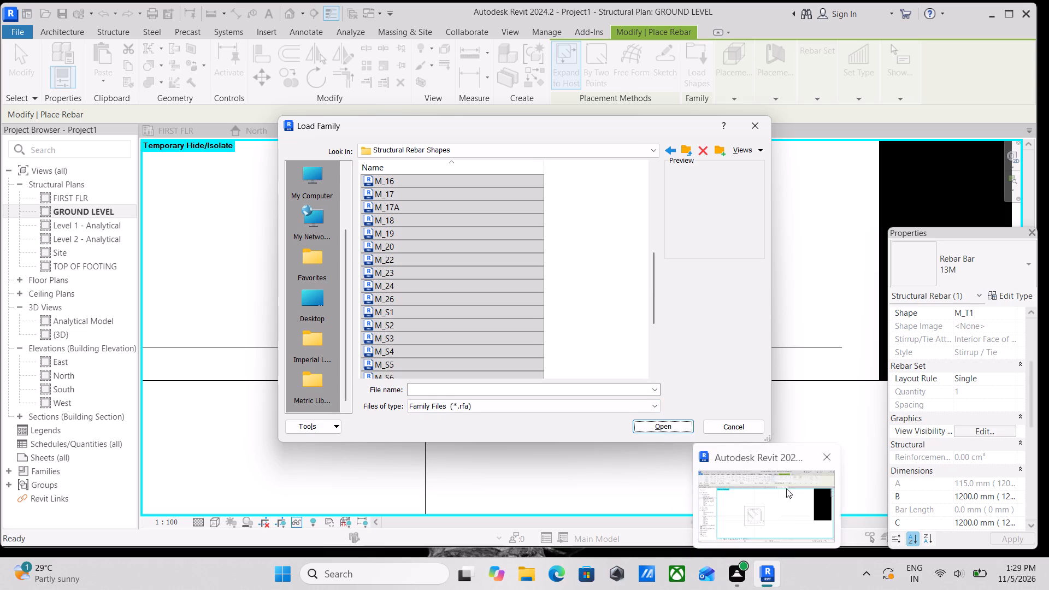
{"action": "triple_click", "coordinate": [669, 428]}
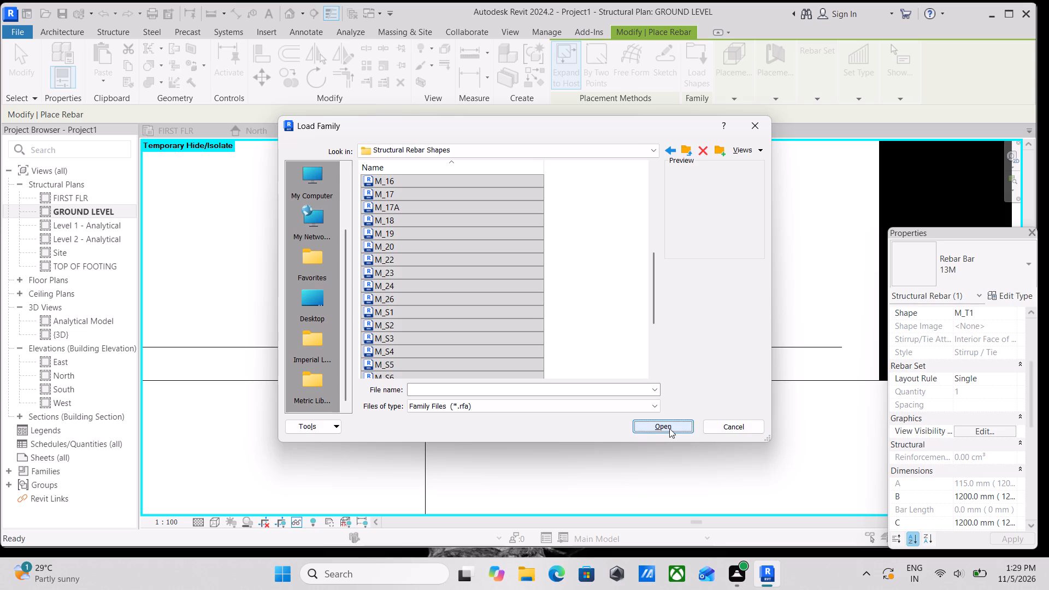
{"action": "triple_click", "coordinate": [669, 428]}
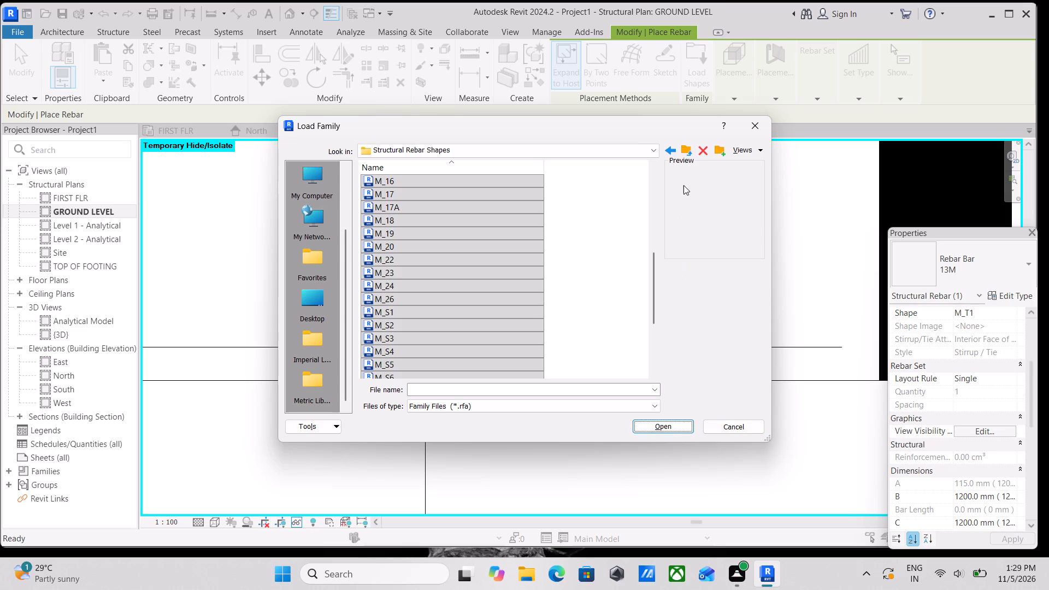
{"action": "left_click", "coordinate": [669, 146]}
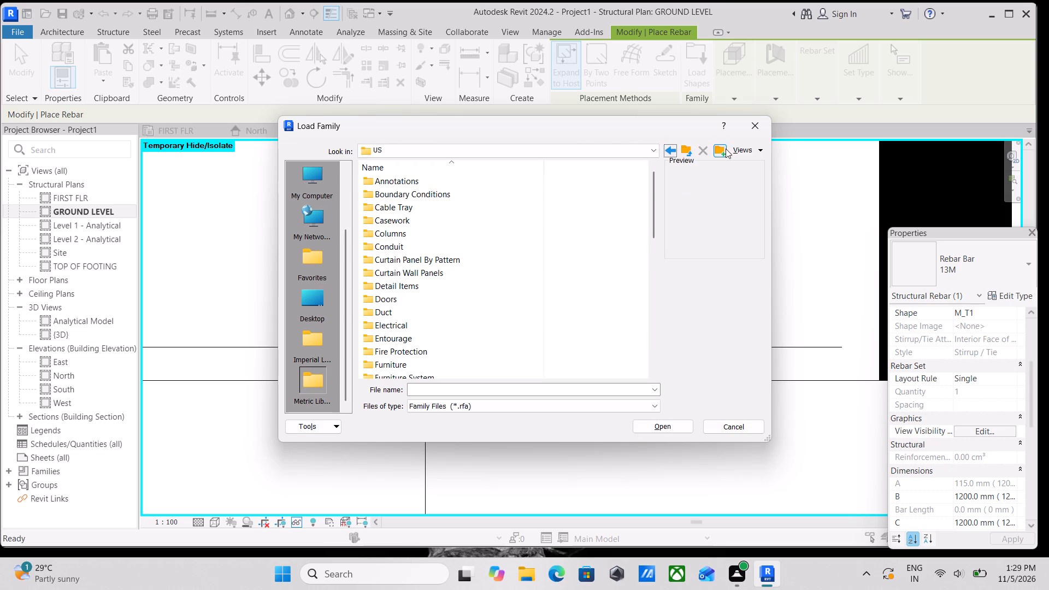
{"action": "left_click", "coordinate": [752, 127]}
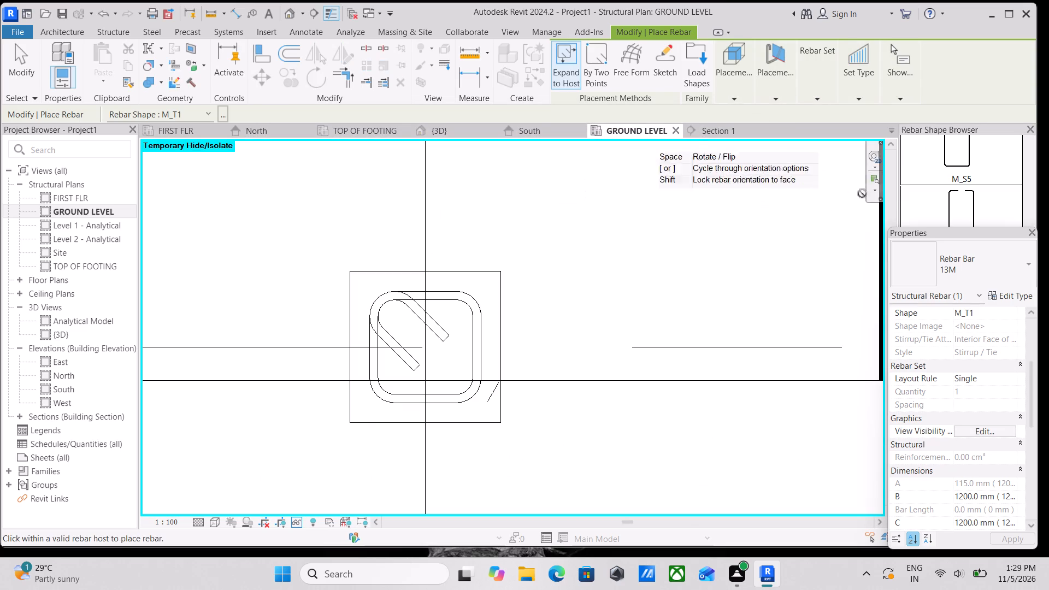
Choose the straight M_00 shape in the Rebar Shape Browser for the bar to place in the column.
{"action": "scroll", "coordinate": [954, 185], "scroll_direction": "up", "scroll_amount": 13}
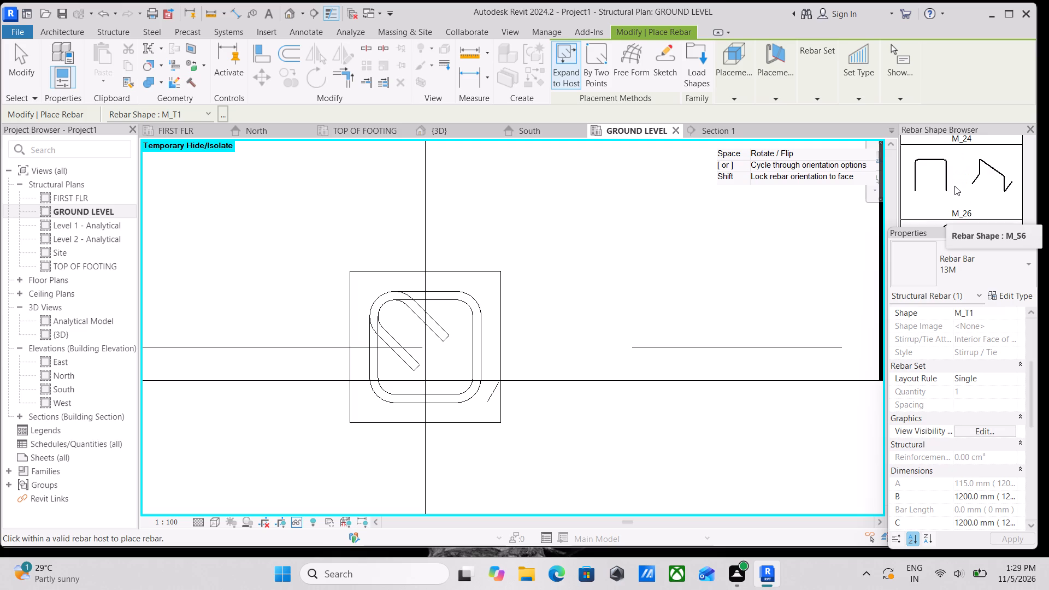
{"action": "scroll", "coordinate": [954, 186], "scroll_direction": "up", "scroll_amount": 3}
{"action": "scroll", "coordinate": [954, 186], "scroll_direction": "up", "scroll_amount": 20}
{"action": "scroll", "coordinate": [954, 186], "scroll_direction": "up", "scroll_amount": 9}
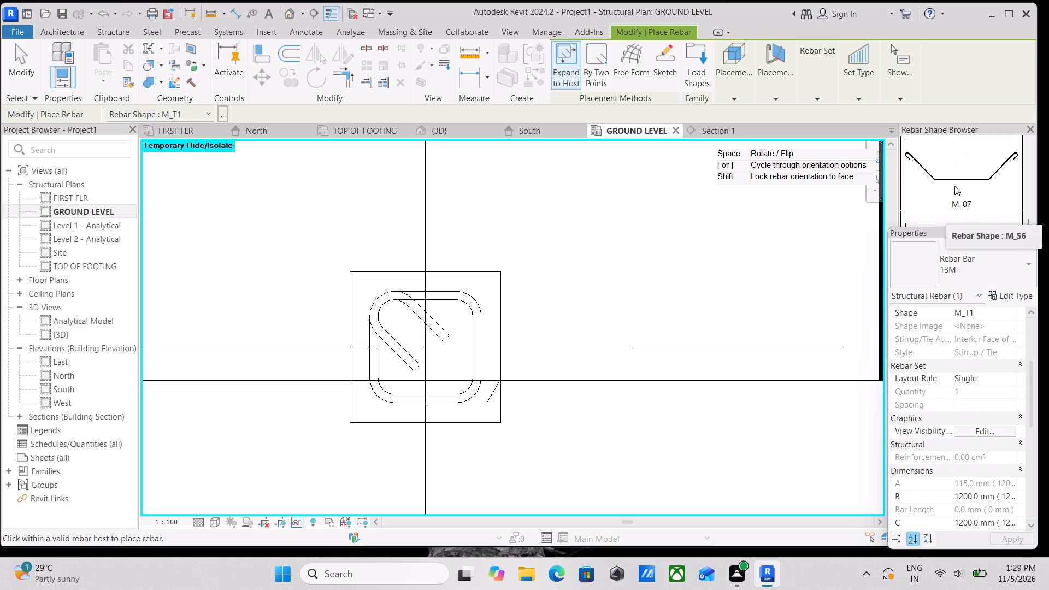
{"action": "scroll", "coordinate": [954, 186], "scroll_direction": "up", "scroll_amount": 20}
{"action": "scroll", "coordinate": [954, 186], "scroll_direction": "up", "scroll_amount": 4}
{"action": "left_click", "coordinate": [965, 166]}
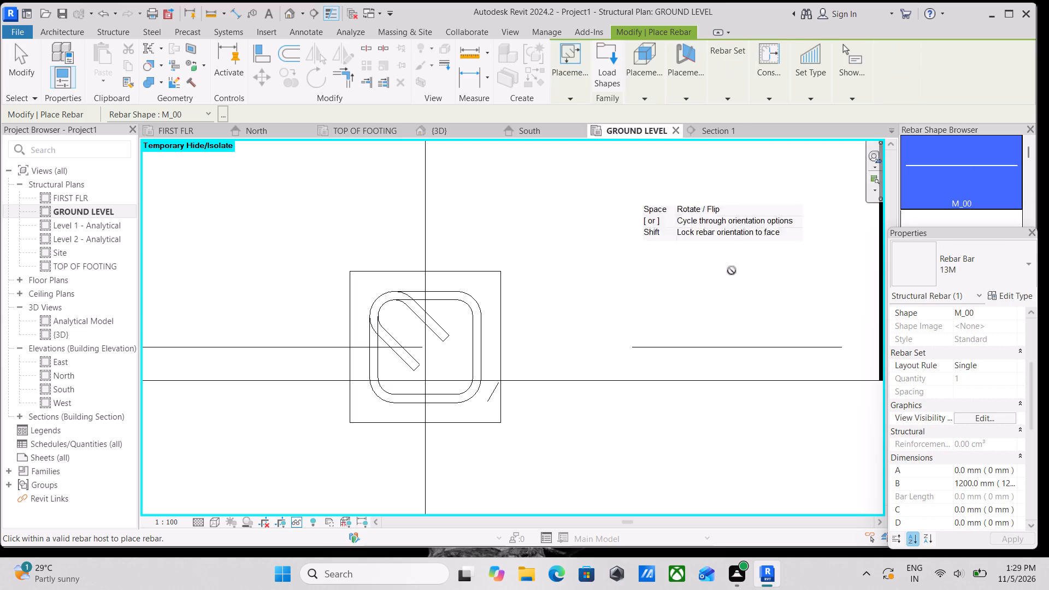
{"action": "scroll", "coordinate": [432, 323], "scroll_direction": "up", "scroll_amount": 2}
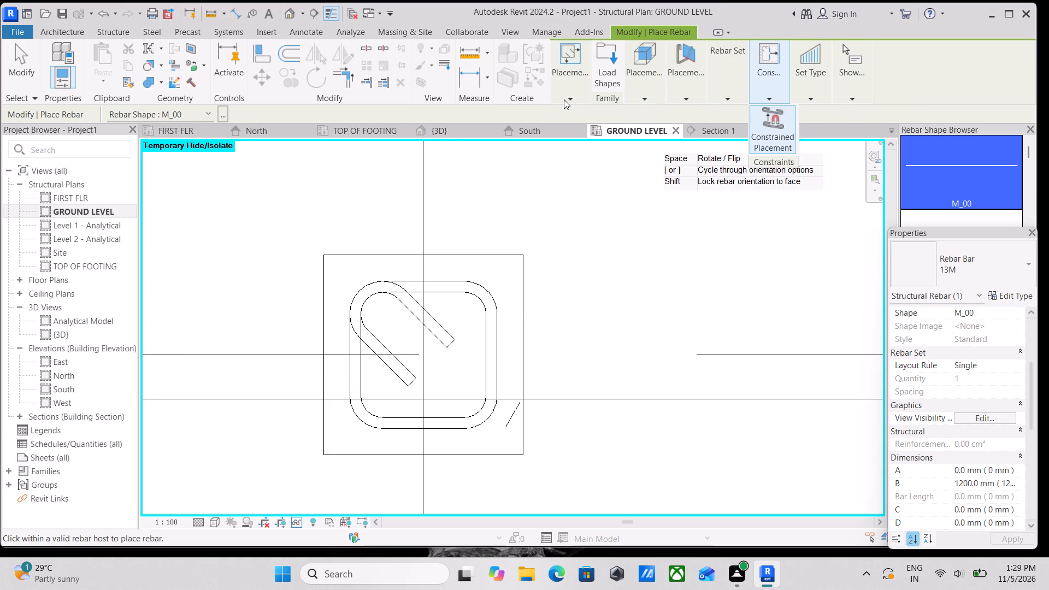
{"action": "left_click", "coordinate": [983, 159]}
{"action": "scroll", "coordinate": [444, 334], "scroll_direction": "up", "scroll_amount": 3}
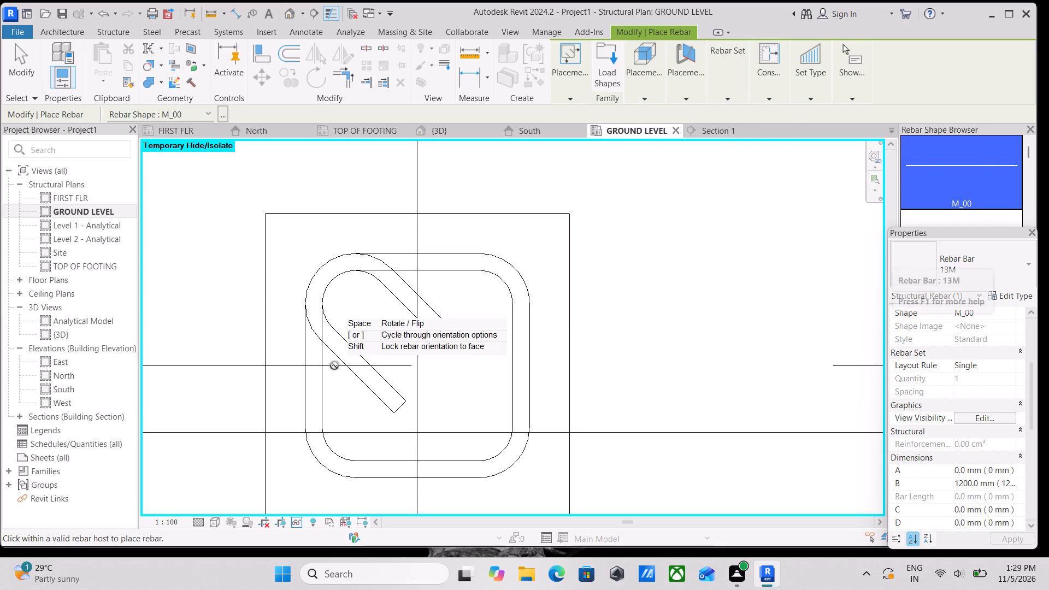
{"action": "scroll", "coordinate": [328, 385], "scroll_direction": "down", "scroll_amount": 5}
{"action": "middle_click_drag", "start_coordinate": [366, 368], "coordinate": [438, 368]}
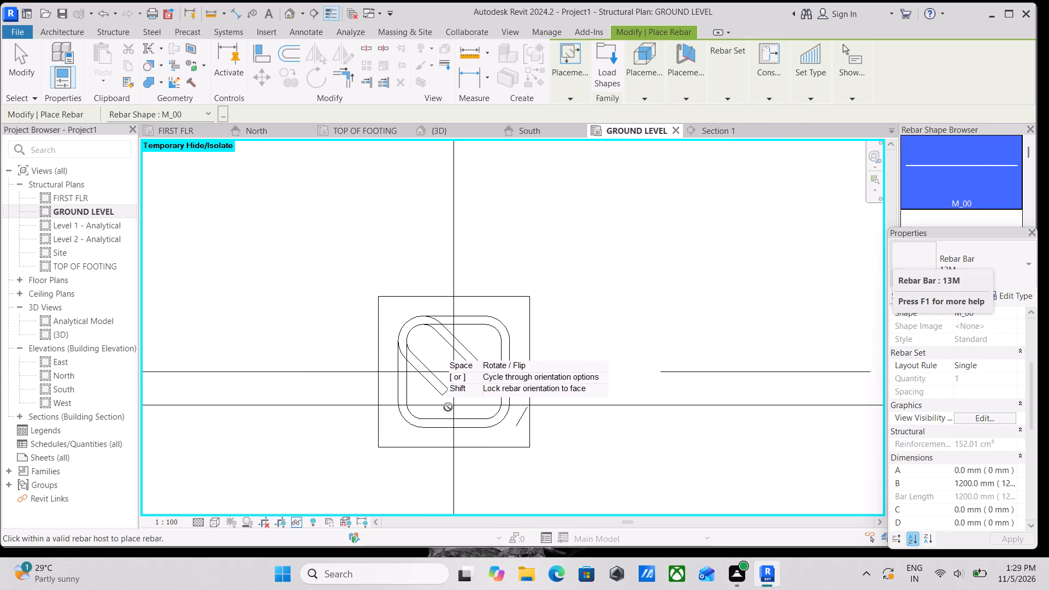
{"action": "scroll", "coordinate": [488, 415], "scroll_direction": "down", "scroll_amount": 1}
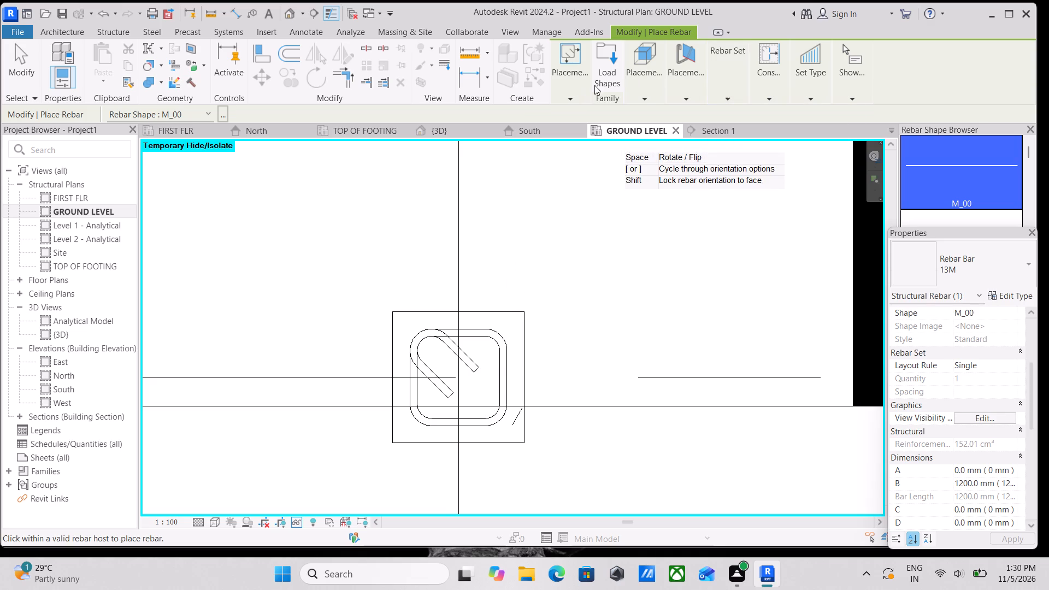
Switch to the Section 1 view and set the rebar placement orientation to Parallel to Work Plane.
{"action": "left_click", "coordinate": [707, 133]}
{"action": "scroll", "coordinate": [546, 328], "scroll_direction": "down", "scroll_amount": 2}
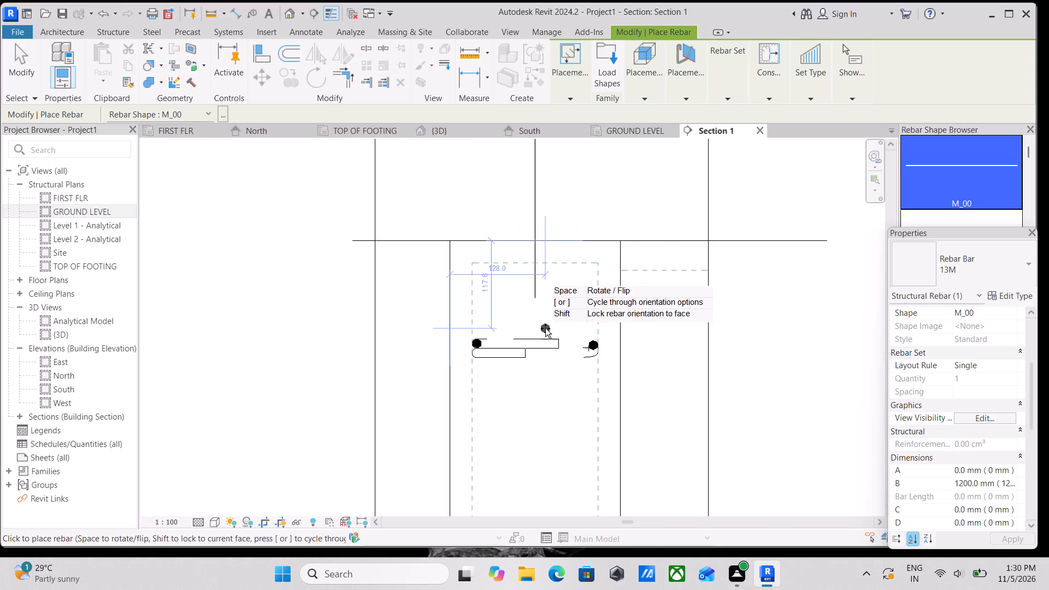
{"action": "scroll", "coordinate": [545, 328], "scroll_direction": "down", "scroll_amount": 1}
{"action": "middle_click_drag", "start_coordinate": [545, 328], "coordinate": [520, 291]}
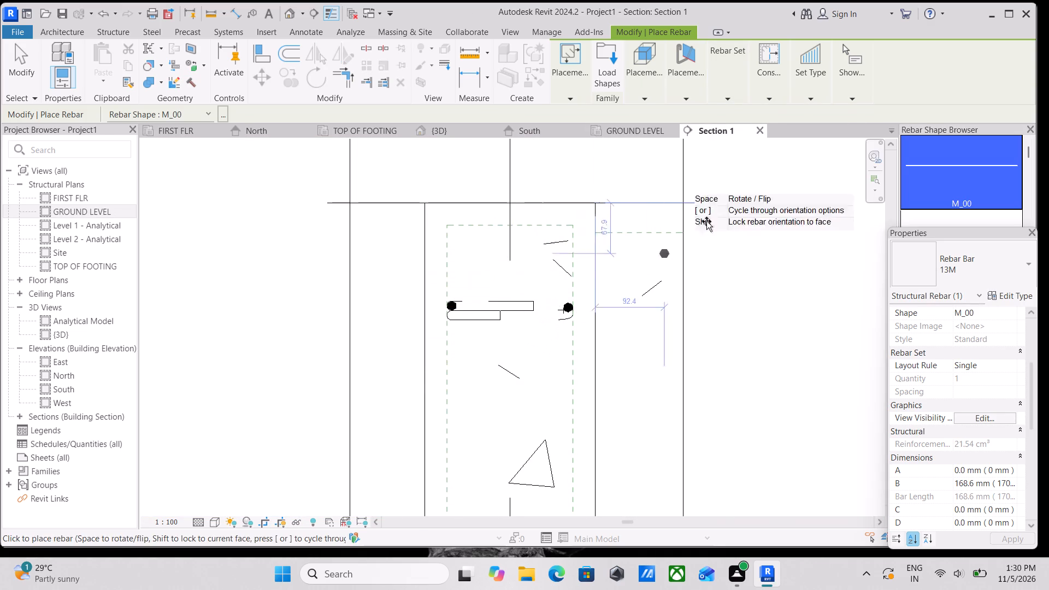
{"action": "left_click", "coordinate": [728, 98]}
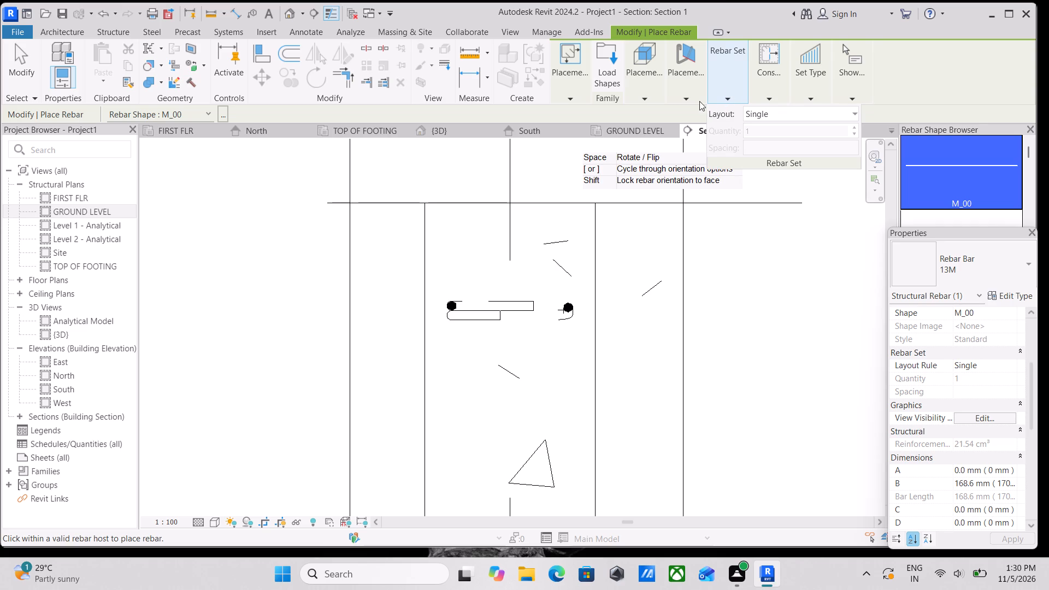
{"action": "left_click", "coordinate": [685, 98]}
{"action": "left_click", "coordinate": [730, 124]}
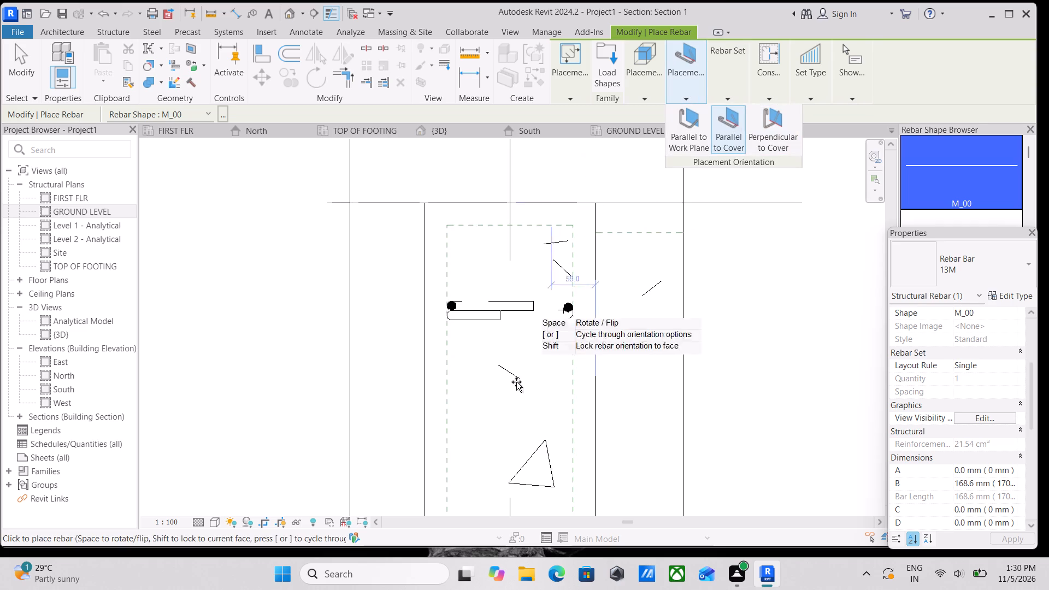
{"action": "scroll", "coordinate": [528, 390], "scroll_direction": "down", "scroll_amount": 2}
{"action": "middle_click_drag", "start_coordinate": [528, 390], "coordinate": [535, 346]}
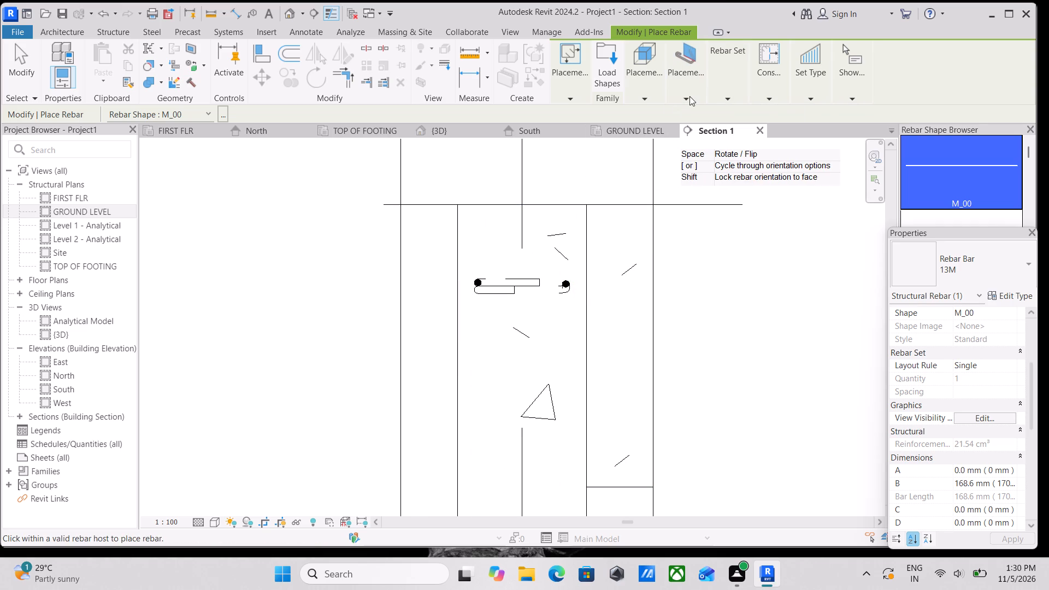
{"action": "left_click", "coordinate": [691, 94]}
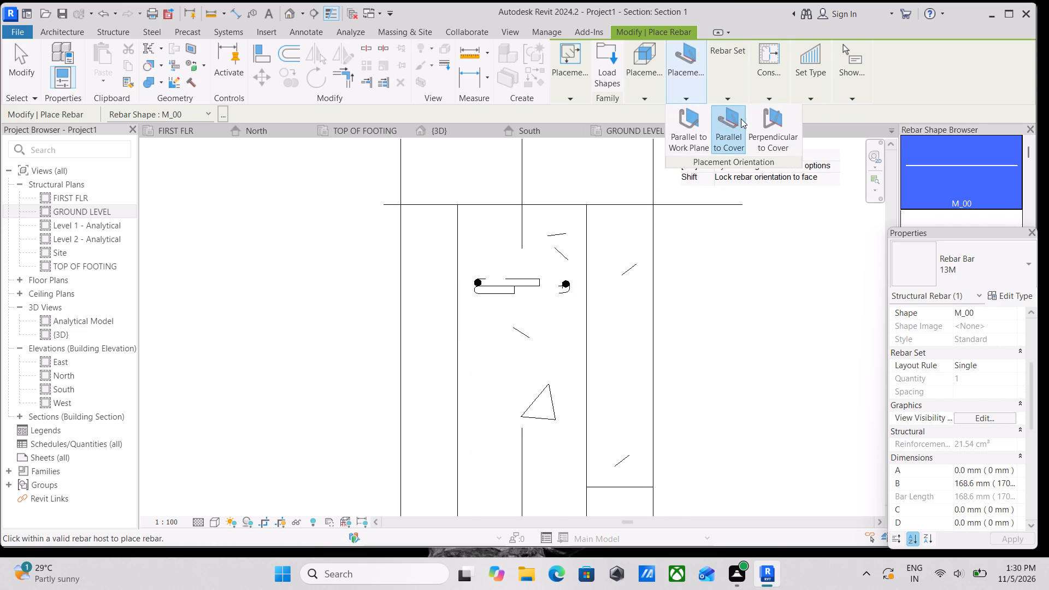
{"action": "left_click", "coordinate": [741, 119]}
{"action": "left_click", "coordinate": [761, 123]}
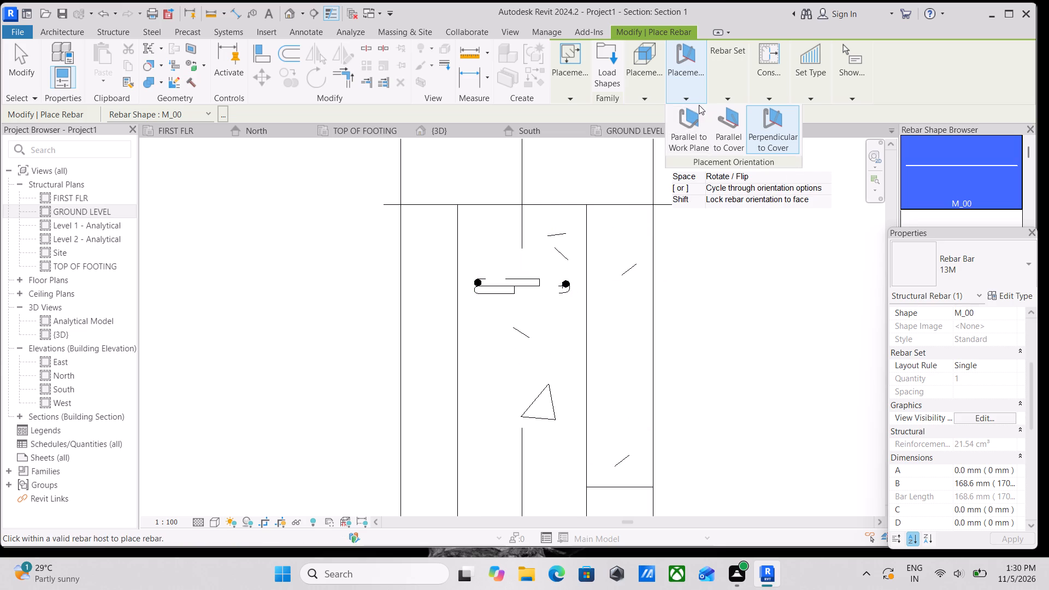
{"action": "left_click", "coordinate": [699, 130]}
Place a vertical straight M_00 bar of type 13M, about 3156 mm long, inside the column's cover in Section 1, and end rebar placement.
{"action": "scroll", "coordinate": [558, 352], "scroll_direction": "down", "scroll_amount": 1}
{"action": "middle_click_drag", "start_coordinate": [558, 352], "coordinate": [564, 266]}
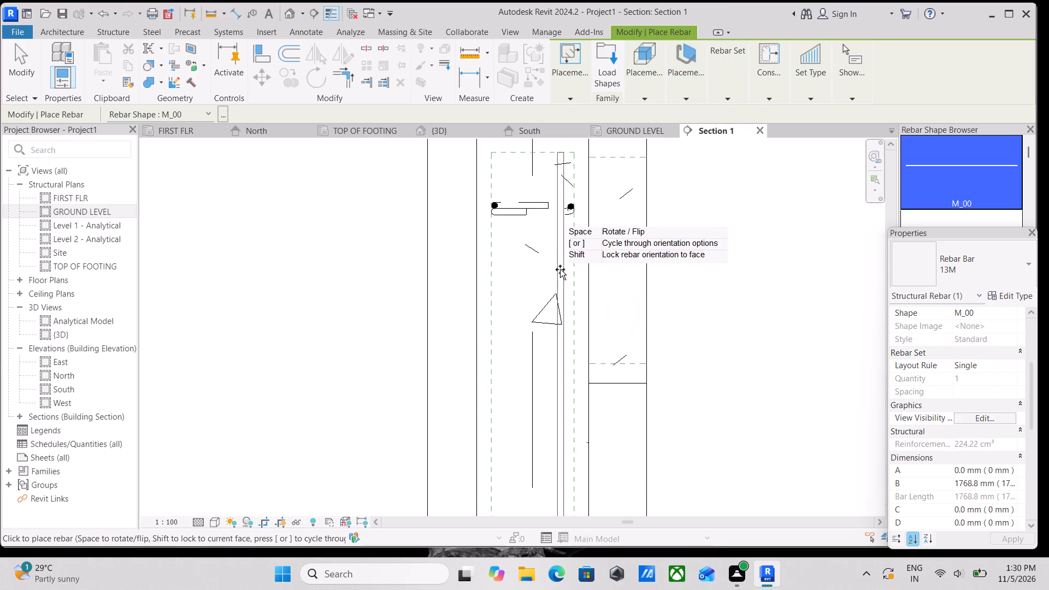
{"action": "scroll", "coordinate": [562, 268], "scroll_direction": "down", "scroll_amount": 1}
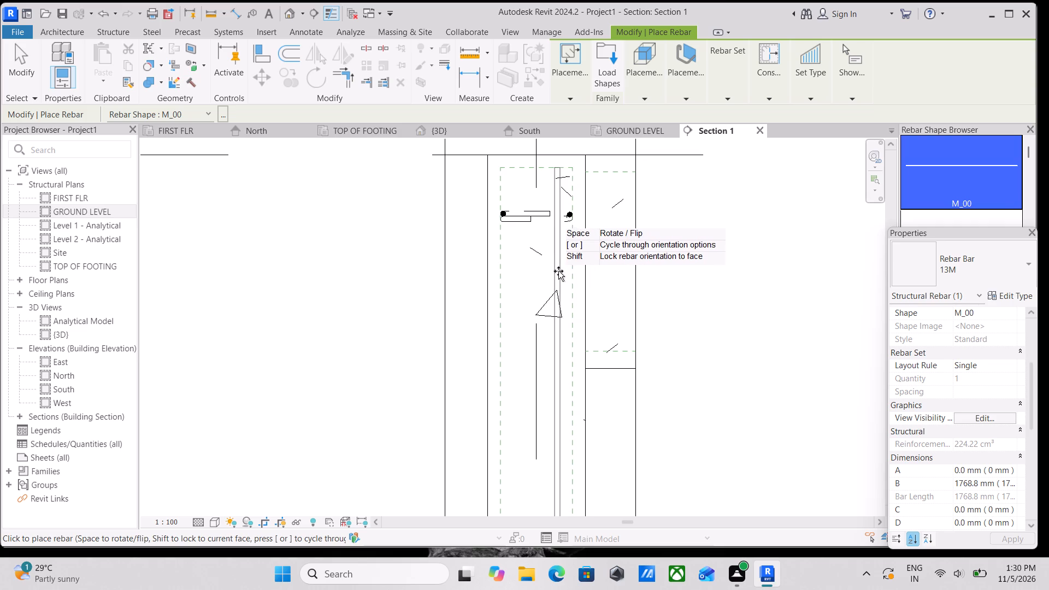
{"action": "middle_click_drag", "start_coordinate": [558, 271], "coordinate": [563, 217]}
{"action": "scroll", "coordinate": [563, 229], "scroll_direction": "down", "scroll_amount": 9}
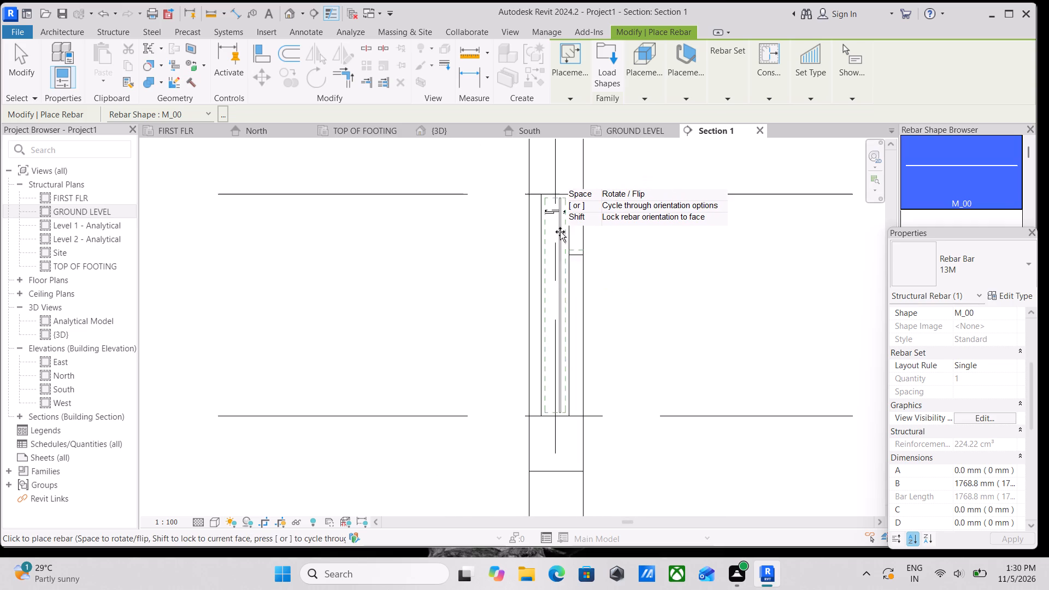
{"action": "scroll", "coordinate": [560, 232], "scroll_direction": "up", "scroll_amount": 6}
{"action": "middle_click_drag", "start_coordinate": [560, 232], "coordinate": [563, 279]}
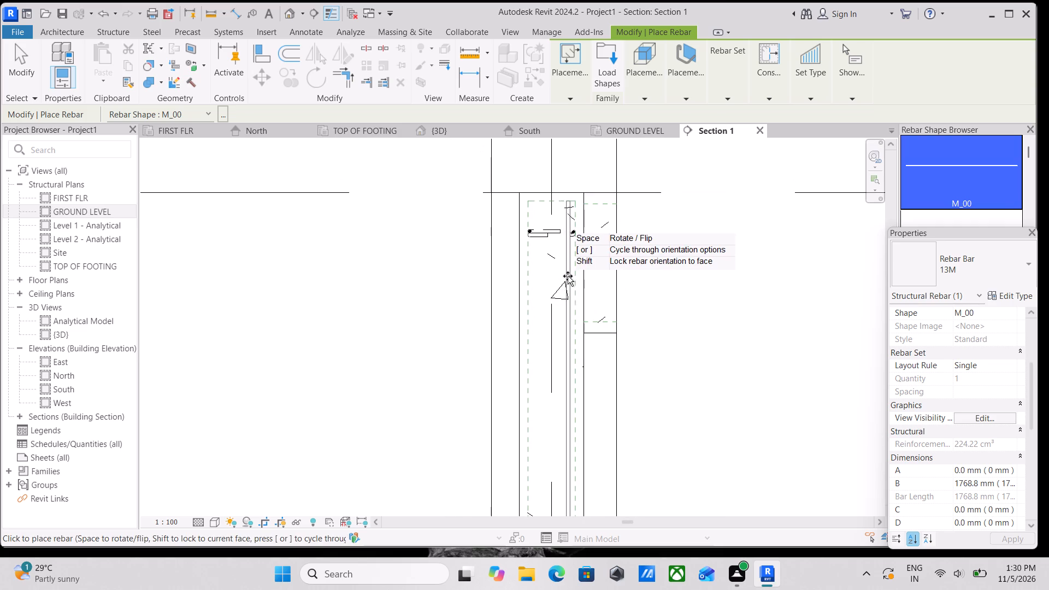
{"action": "left_click", "coordinate": [566, 276]}
{"action": "key", "text": "Escape"}
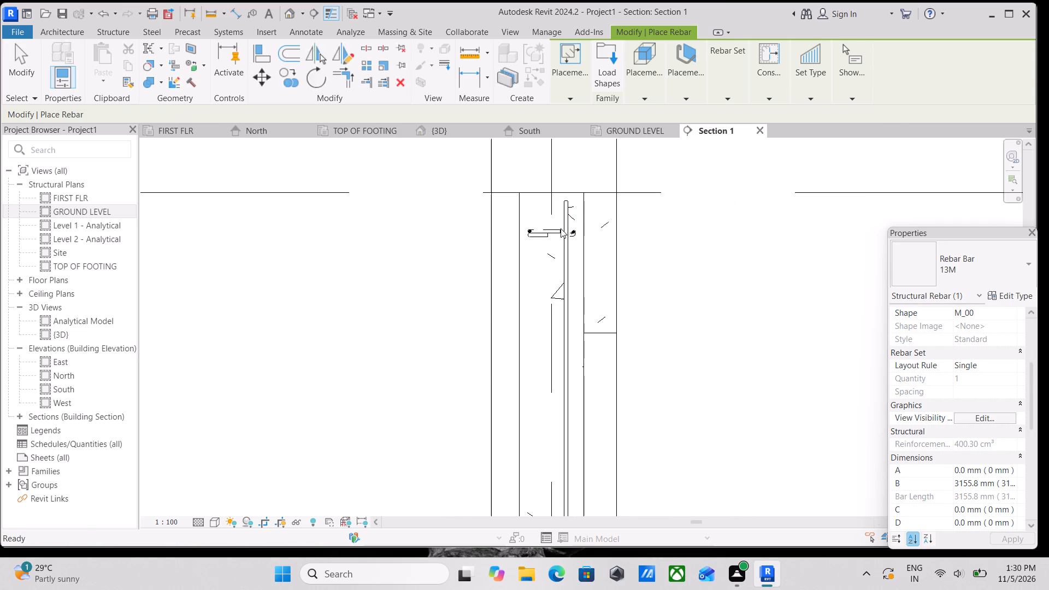
{"action": "key", "text": "Escape"}
{"action": "scroll", "coordinate": [570, 261], "scroll_direction": "up", "scroll_amount": 1}
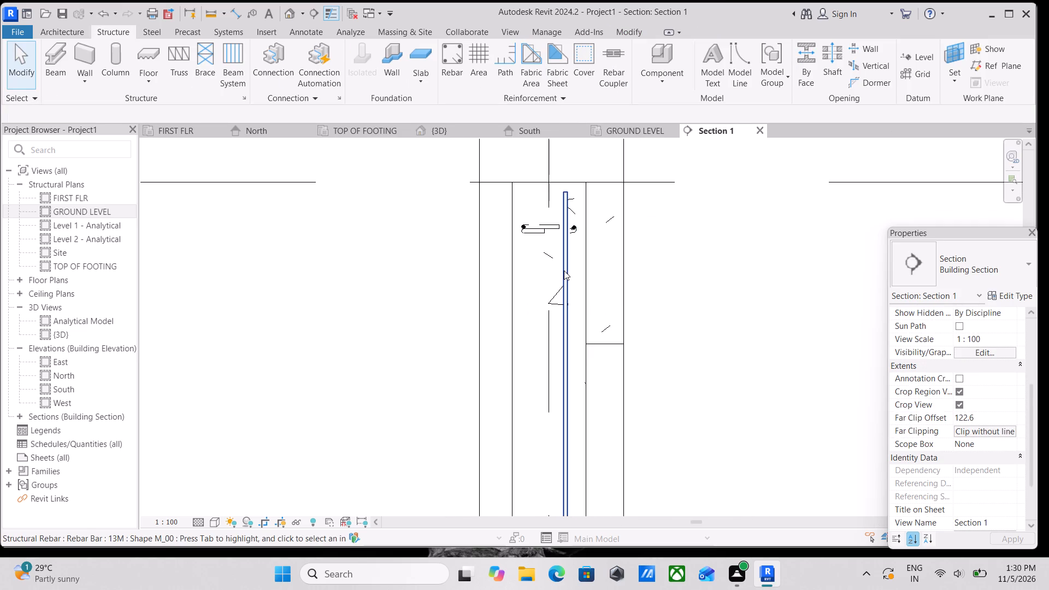
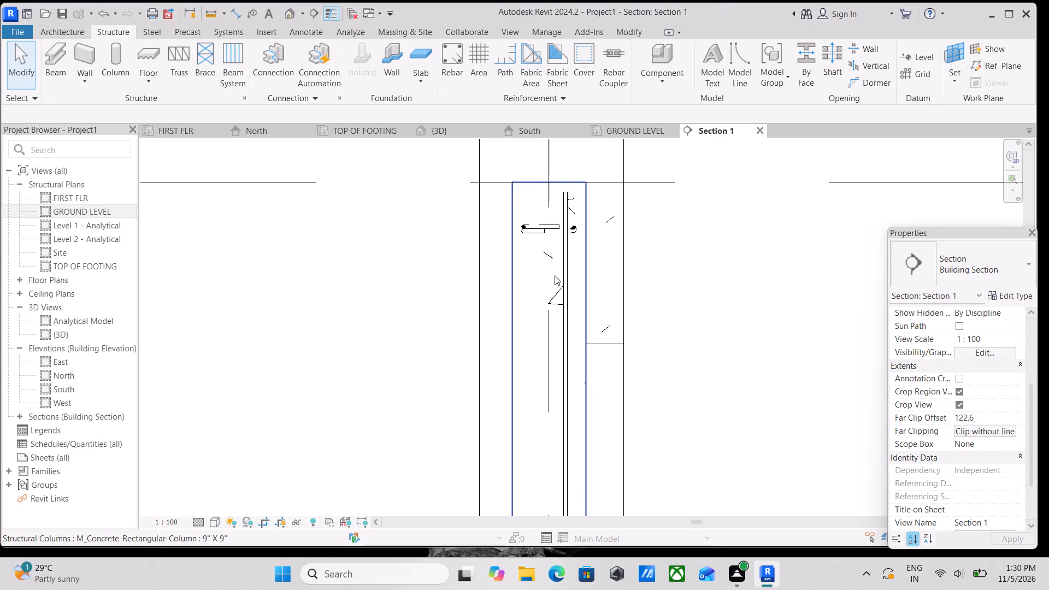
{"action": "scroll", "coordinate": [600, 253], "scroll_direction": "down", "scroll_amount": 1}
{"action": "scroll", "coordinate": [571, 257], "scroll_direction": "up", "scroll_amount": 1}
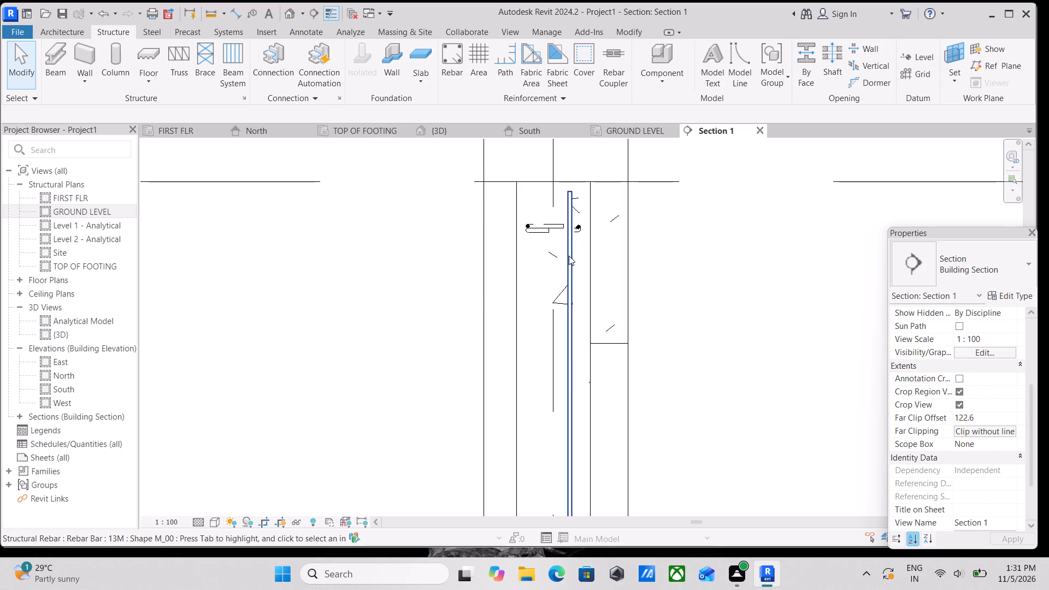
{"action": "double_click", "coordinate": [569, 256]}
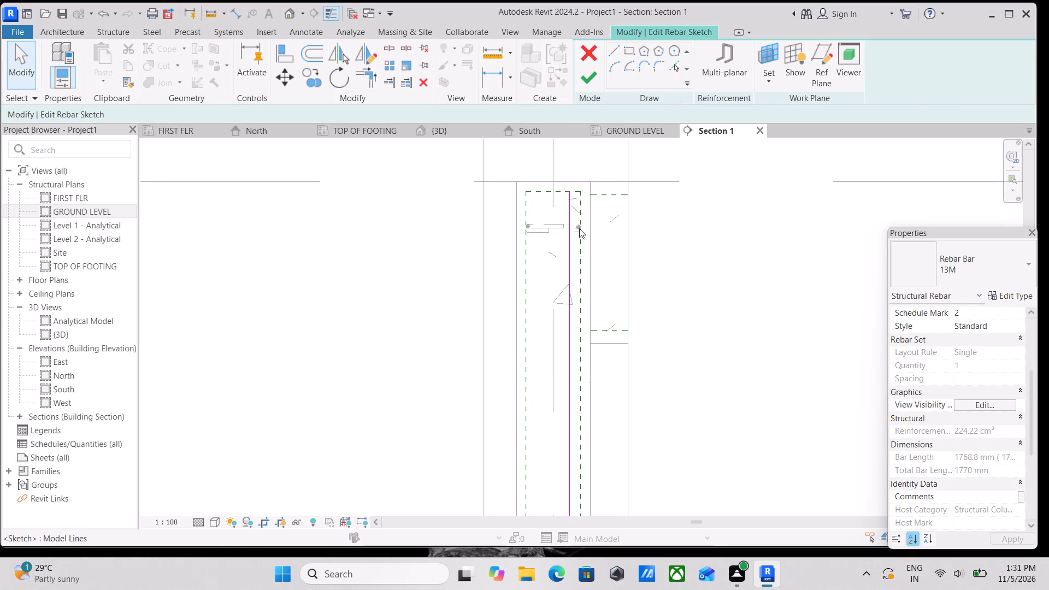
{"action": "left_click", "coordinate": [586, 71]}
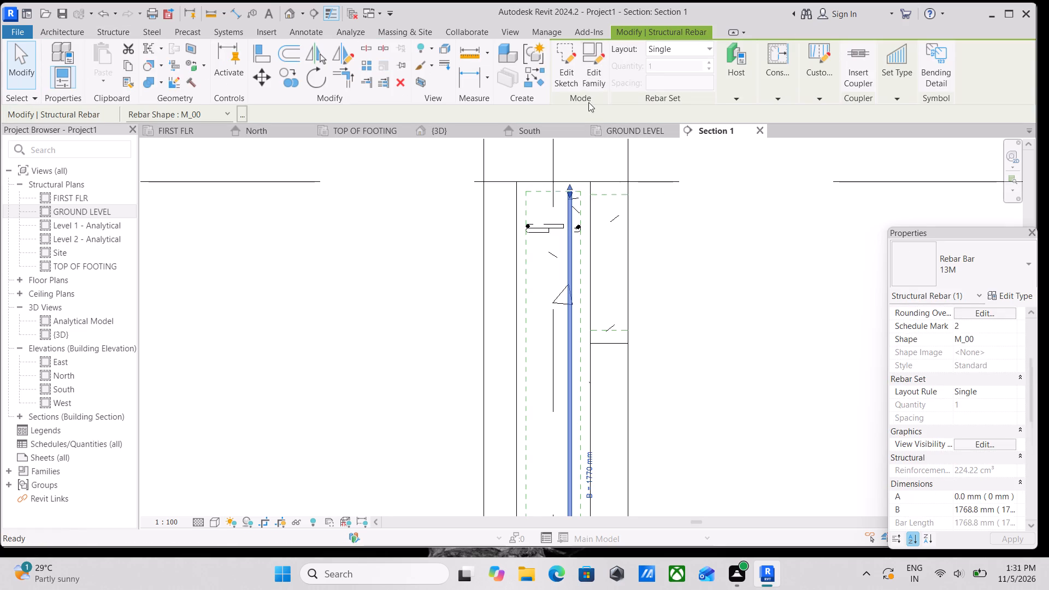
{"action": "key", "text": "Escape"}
Open the M_T1 stirrup's sketch in the GROUND LEVEL structural plan and finish the sketch without edits.
{"action": "scroll", "coordinate": [542, 232], "scroll_direction": "up", "scroll_amount": 1}
{"action": "double_click", "coordinate": [548, 223]}
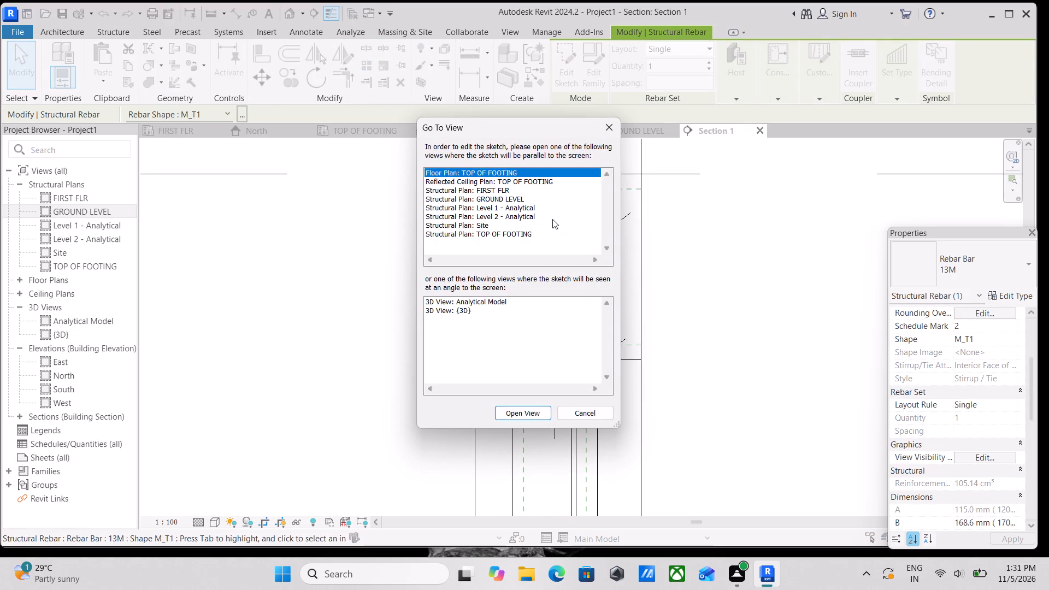
{"action": "left_click", "coordinate": [501, 197]}
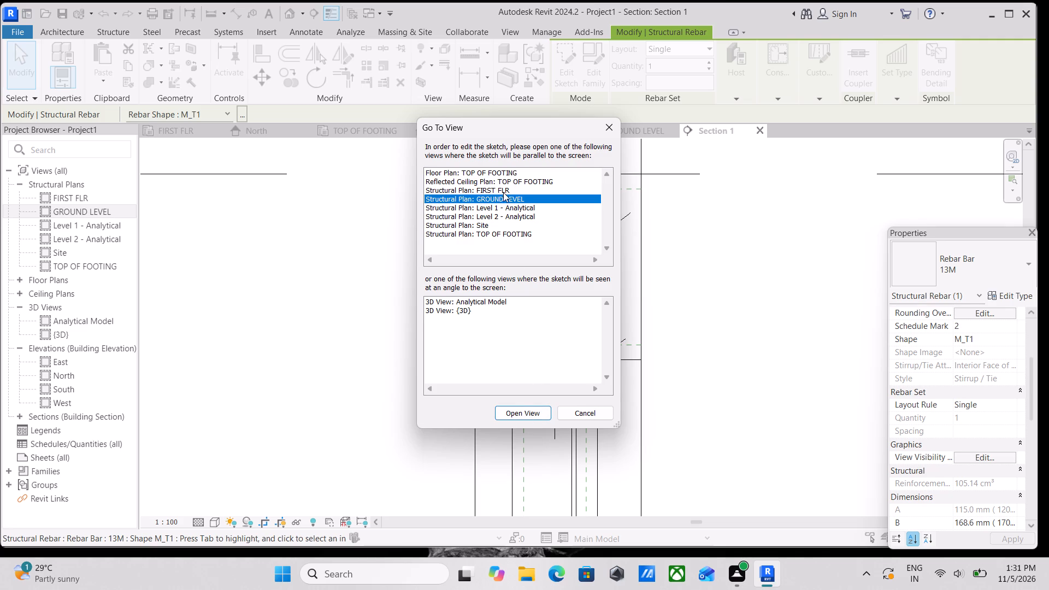
{"action": "left_click", "coordinate": [513, 418]}
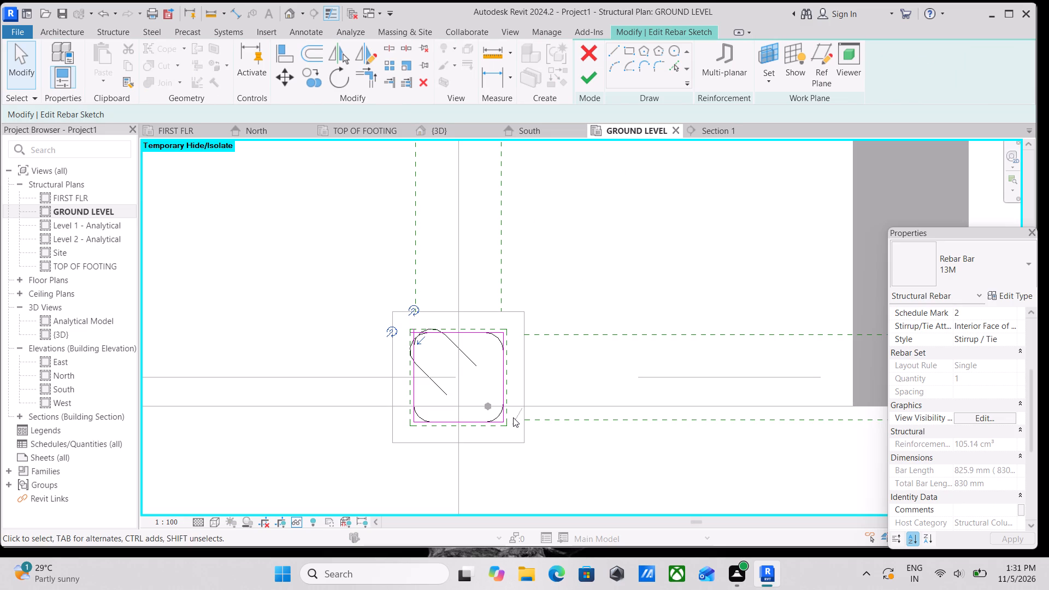
{"action": "left_click", "coordinate": [590, 85]}
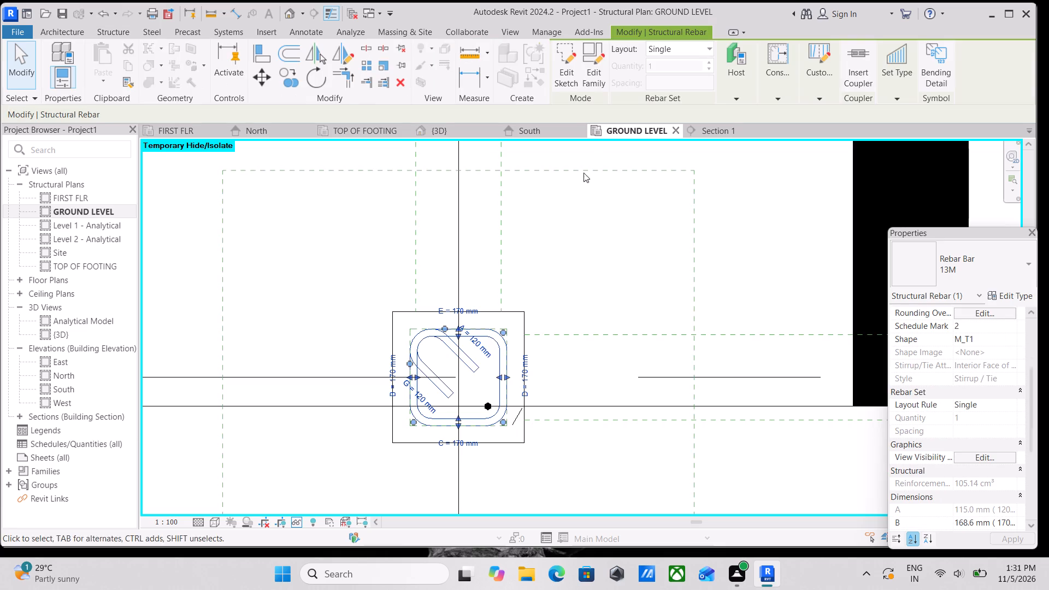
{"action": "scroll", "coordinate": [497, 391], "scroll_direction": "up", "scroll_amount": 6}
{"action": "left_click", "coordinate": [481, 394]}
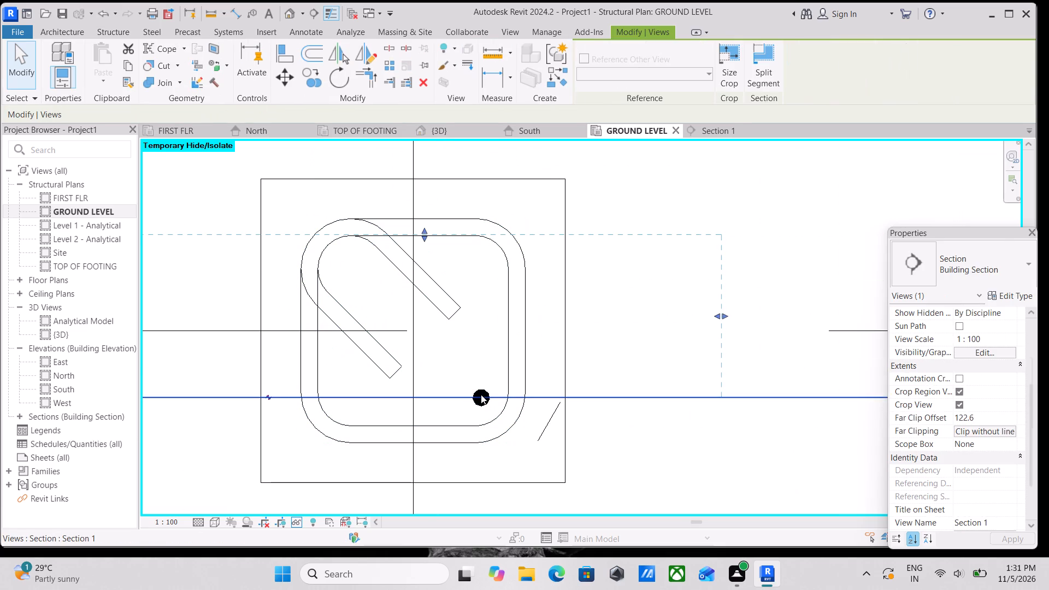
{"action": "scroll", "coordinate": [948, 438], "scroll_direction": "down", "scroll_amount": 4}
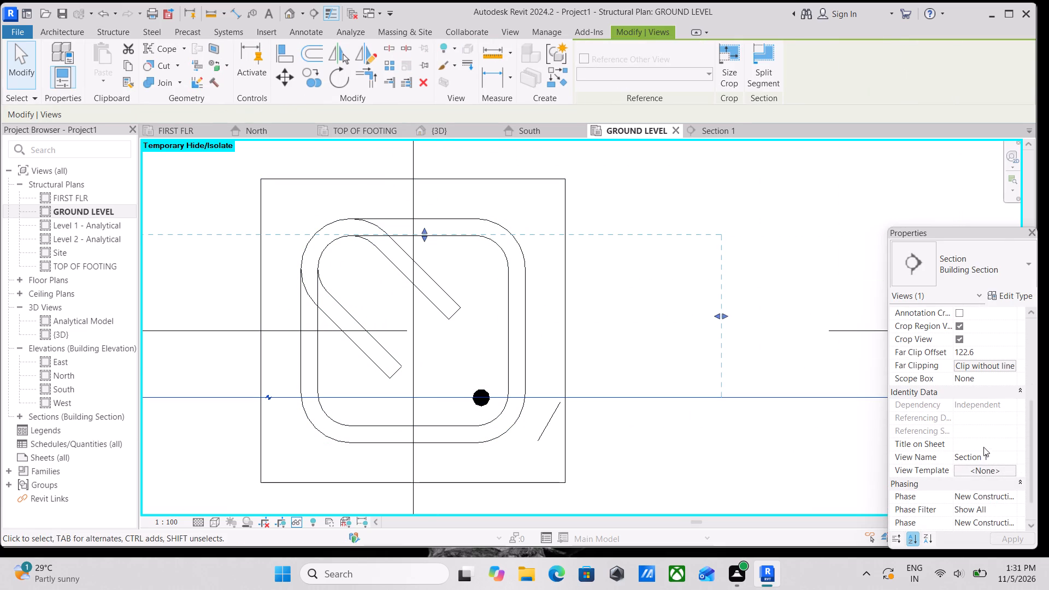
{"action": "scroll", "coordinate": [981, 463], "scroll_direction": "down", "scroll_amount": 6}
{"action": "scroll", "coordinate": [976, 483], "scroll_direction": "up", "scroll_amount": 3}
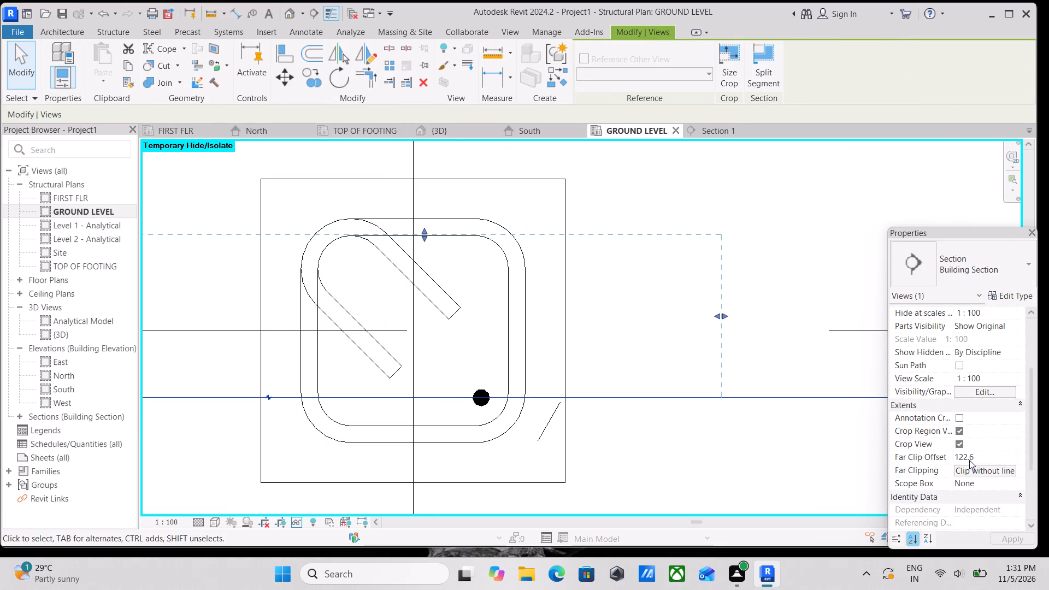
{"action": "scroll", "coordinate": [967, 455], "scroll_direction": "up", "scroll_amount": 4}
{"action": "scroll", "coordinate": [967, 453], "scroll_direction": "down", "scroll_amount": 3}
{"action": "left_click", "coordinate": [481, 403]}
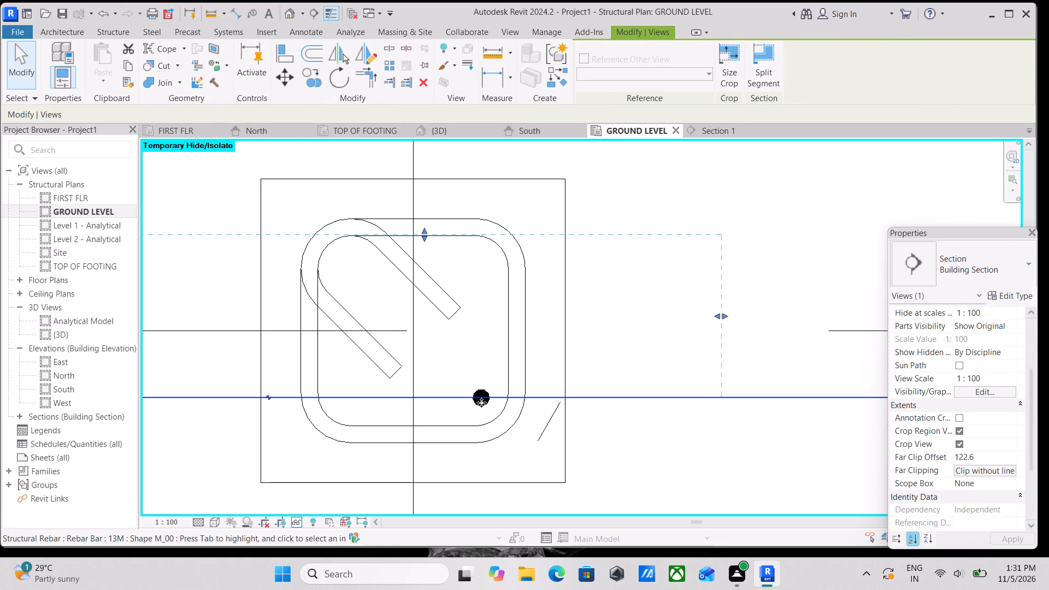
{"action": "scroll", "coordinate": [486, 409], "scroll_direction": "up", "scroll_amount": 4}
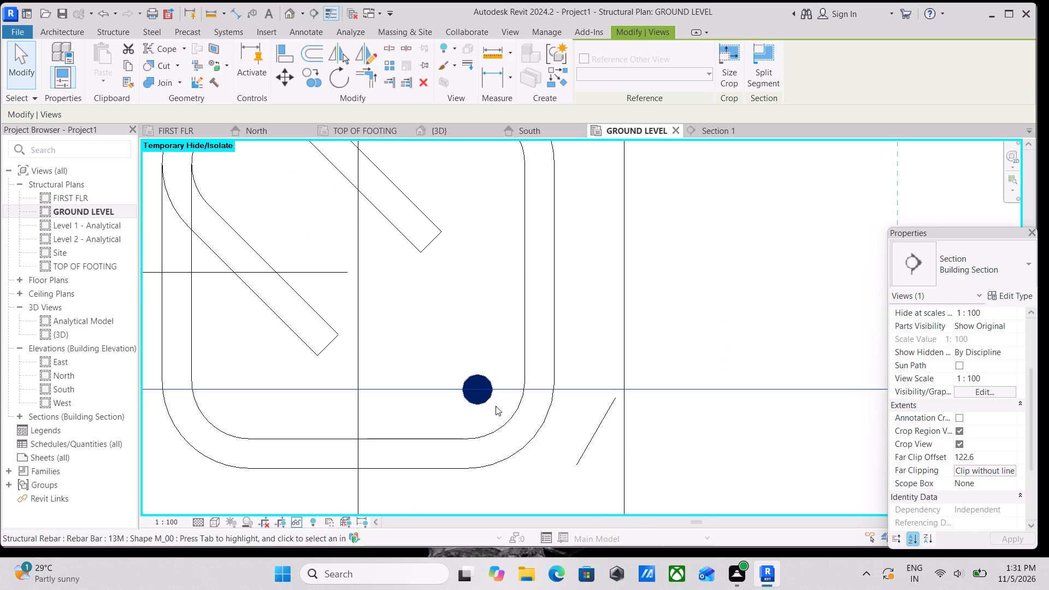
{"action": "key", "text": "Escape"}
Set the M_00 bar in the column to show unobscured in the {3D} view.
{"action": "left_click", "coordinate": [475, 402]}
{"action": "scroll", "coordinate": [921, 440], "scroll_direction": "down", "scroll_amount": 2}
{"action": "scroll", "coordinate": [982, 436], "scroll_direction": "up", "scroll_amount": 4}
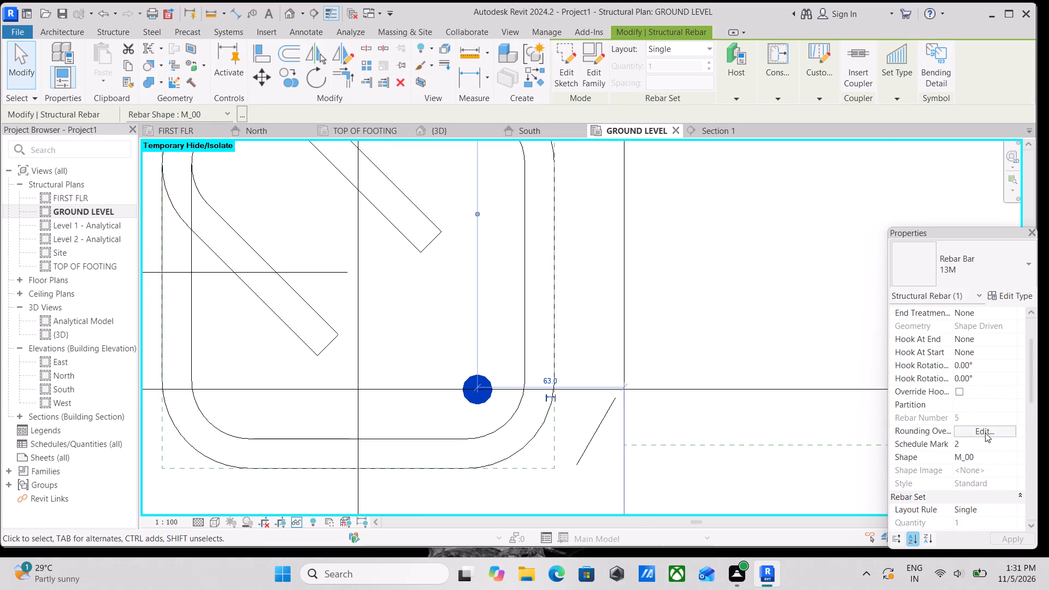
{"action": "scroll", "coordinate": [985, 433], "scroll_direction": "up", "scroll_amount": 3}
{"action": "scroll", "coordinate": [985, 433], "scroll_direction": "down", "scroll_amount": 4}
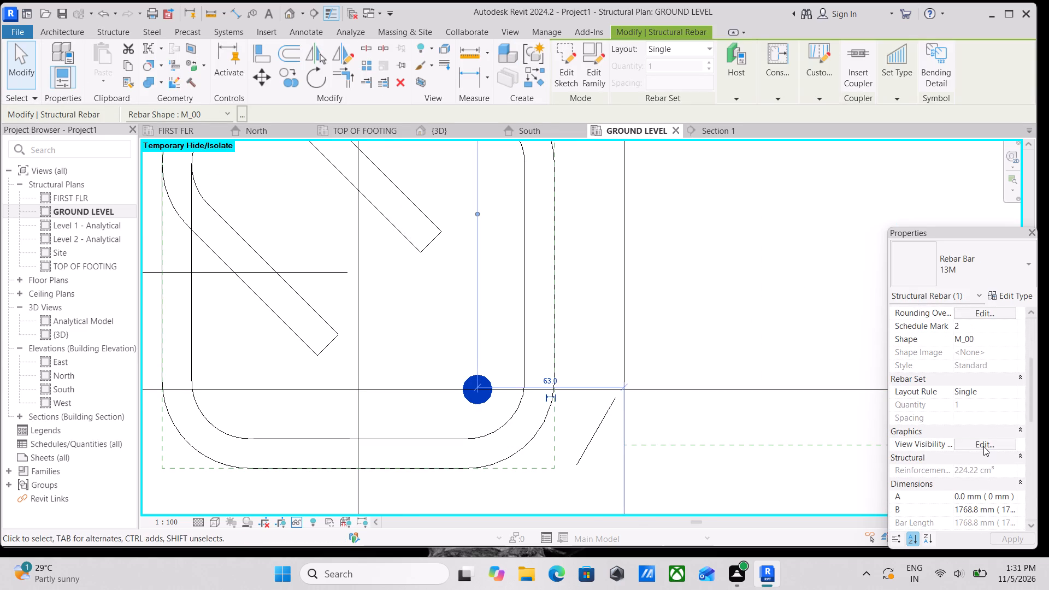
{"action": "left_click", "coordinate": [983, 446]}
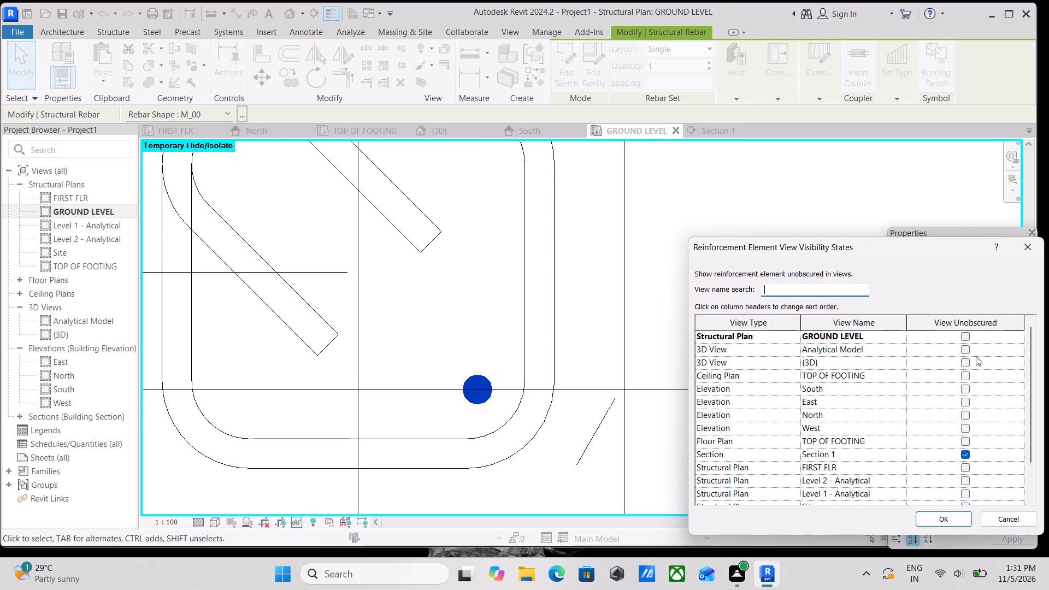
{"action": "left_click", "coordinate": [968, 362]}
{"action": "left_click", "coordinate": [952, 518]}
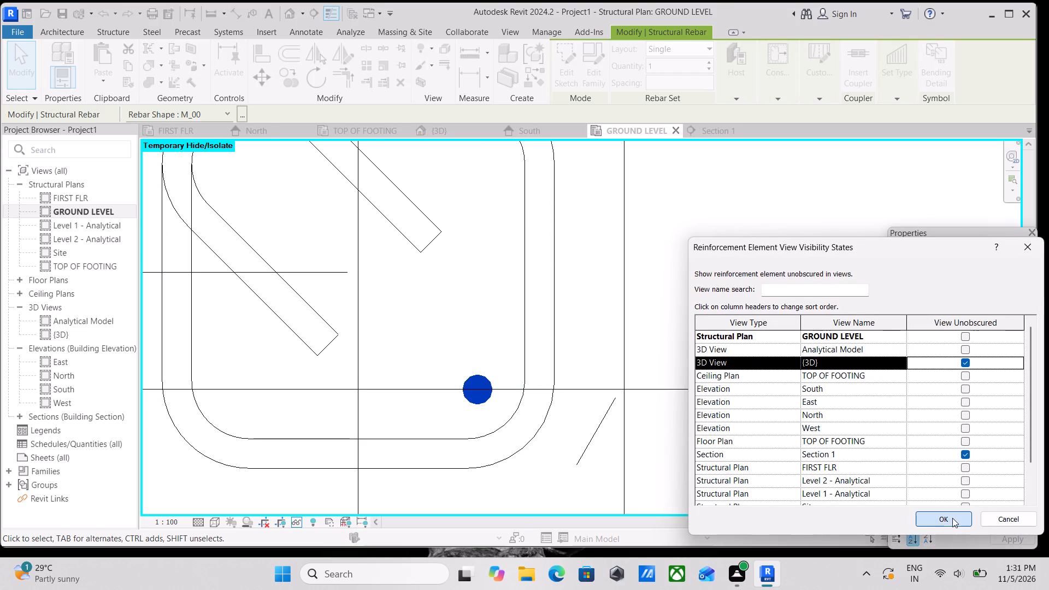
{"action": "scroll", "coordinate": [378, 351], "scroll_direction": "down", "scroll_amount": 2}
{"action": "middle_click_drag", "start_coordinate": [402, 361], "coordinate": [453, 381]}
{"action": "scroll", "coordinate": [453, 381], "scroll_direction": "down", "scroll_amount": 1}
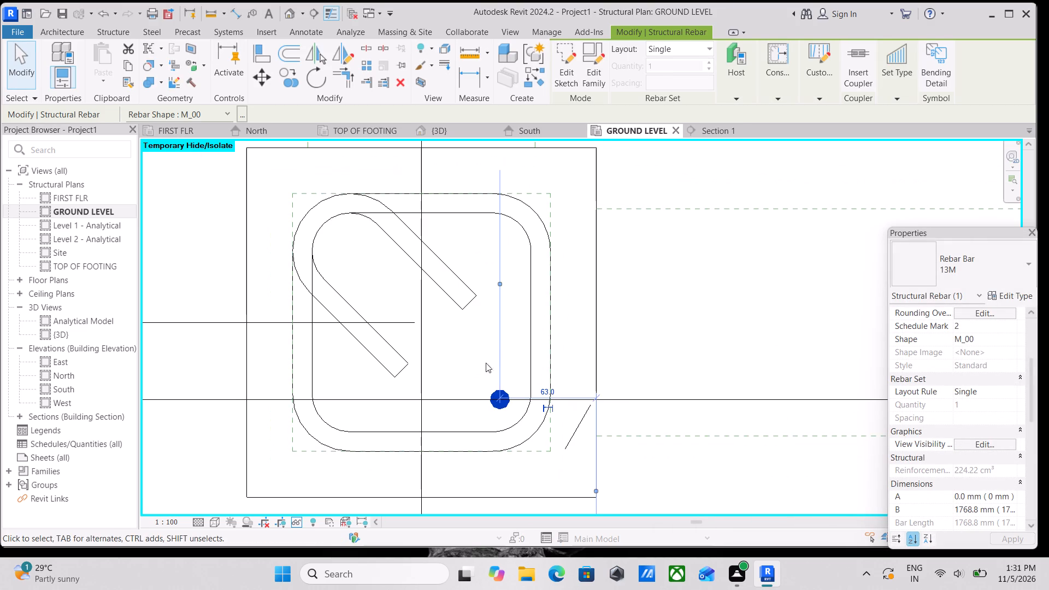
{"action": "key", "text": "Escape"}
Nudge the M_00 bar toward the stirrup's lower-right corner, about 62 mm from the column's right face.
{"action": "scroll", "coordinate": [490, 383], "scroll_direction": "up", "scroll_amount": 2}
{"action": "left_click", "coordinate": [497, 414]}
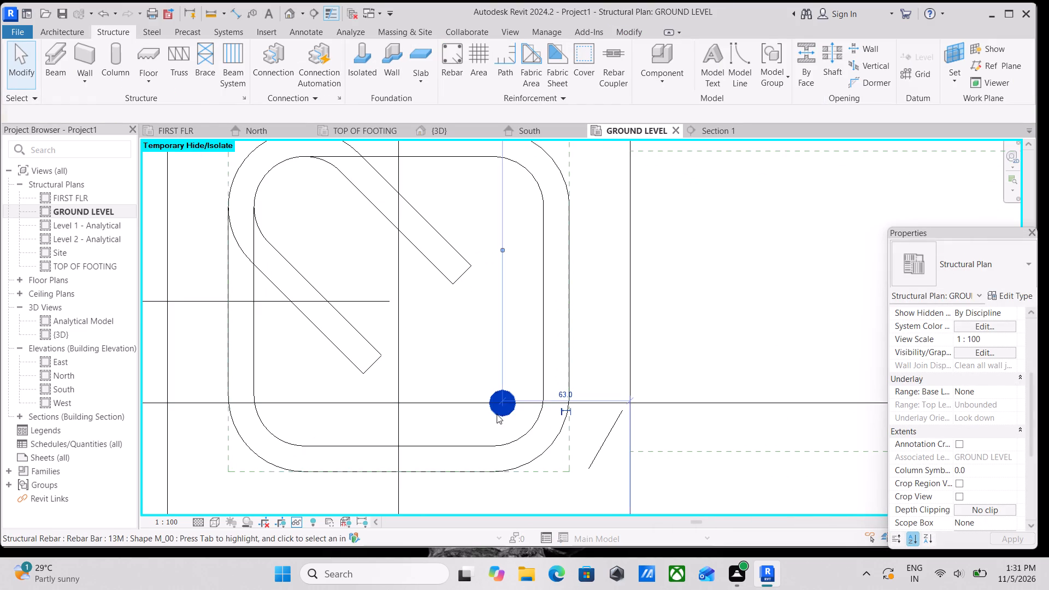
{"action": "key", "text": "Down"}
{"action": "key", "text": "Down"}
{"action": "key", "text": "Down"}
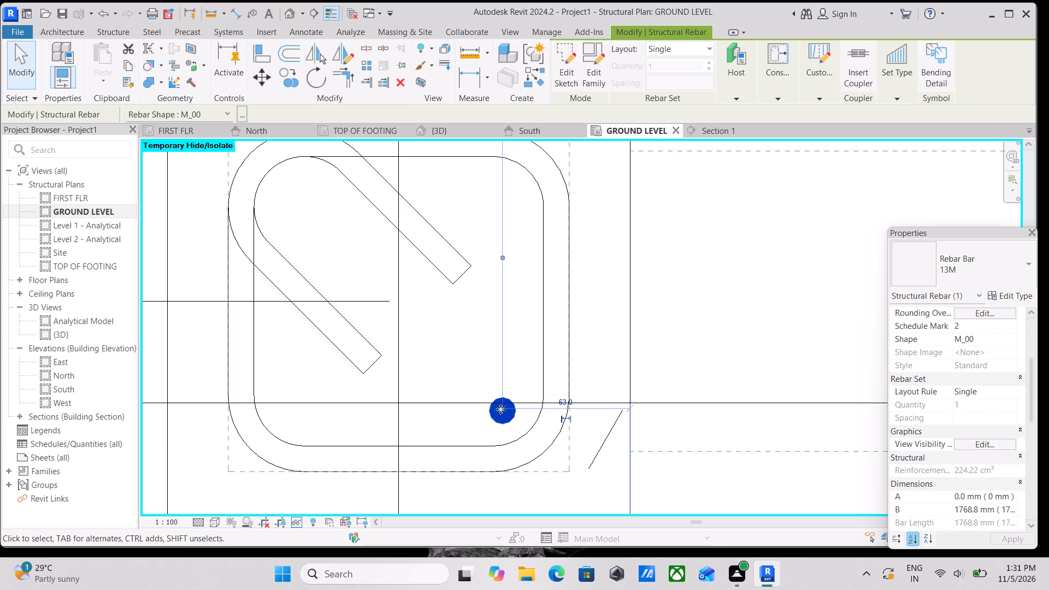
{"action": "key", "text": "Down"}
{"action": "key", "text": "Right"}
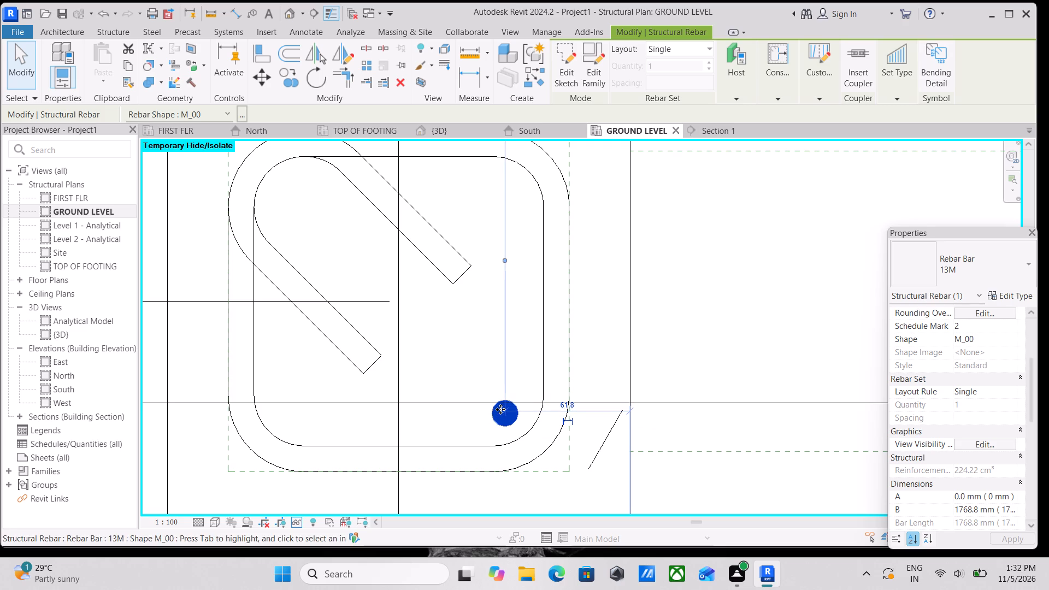
{"action": "key", "text": "Right"}
{"action": "key", "text": "Up"}
{"action": "key", "text": "Left"}
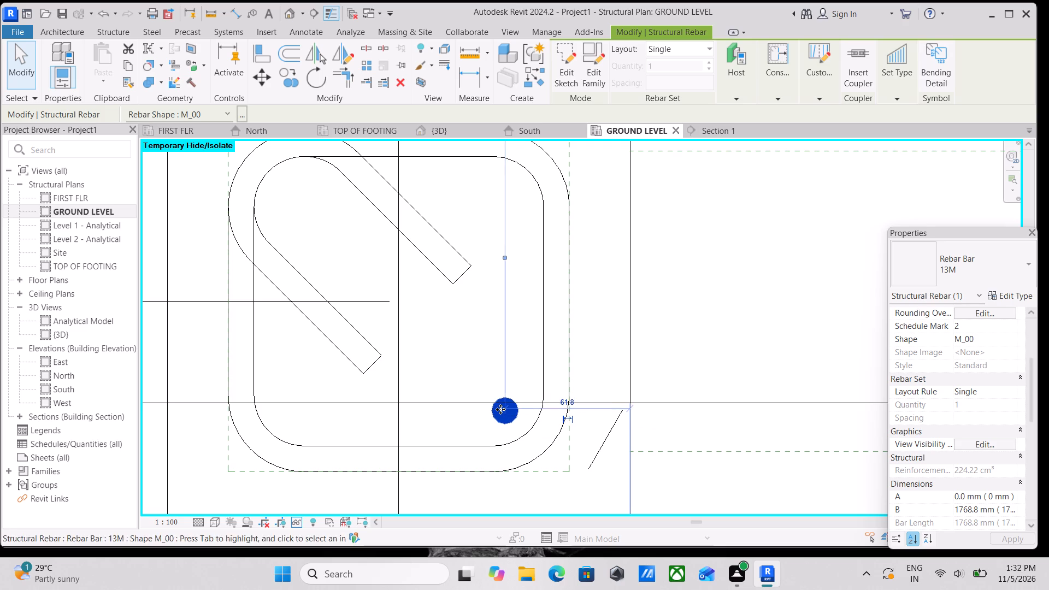
{"action": "key", "text": "Up"}
{"action": "scroll", "coordinate": [506, 408], "scroll_direction": "down", "scroll_amount": 1}
{"action": "key", "text": "Escape"}
Edit the M_00 bar's sketch in the North elevation, adding a horizontal line about 358 mm long inside the footing, starting at its side cover.
{"action": "scroll", "coordinate": [532, 377], "scroll_direction": "down", "scroll_amount": 1}
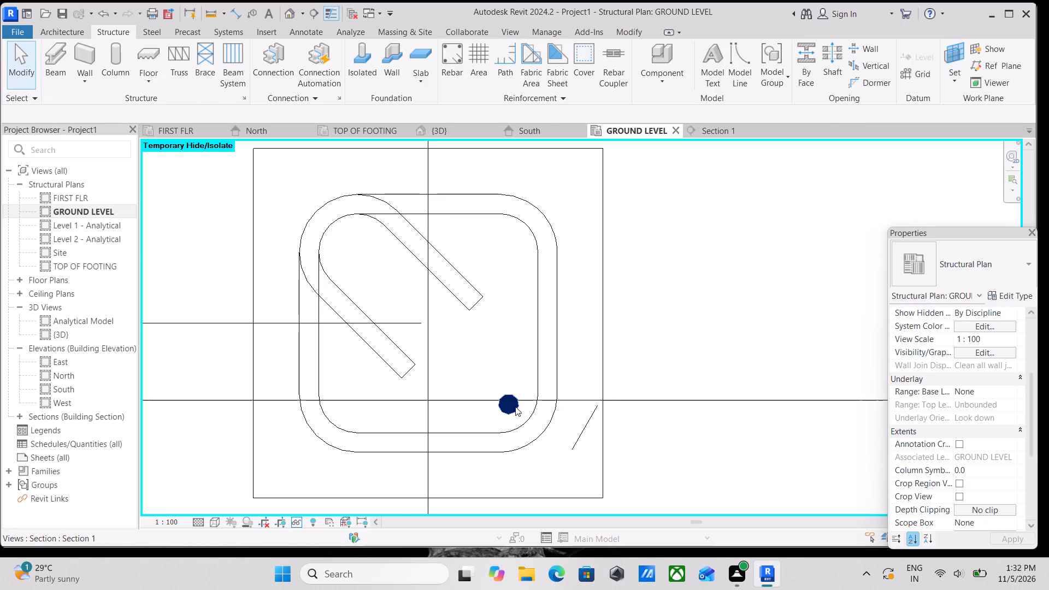
{"action": "double_click", "coordinate": [507, 408]}
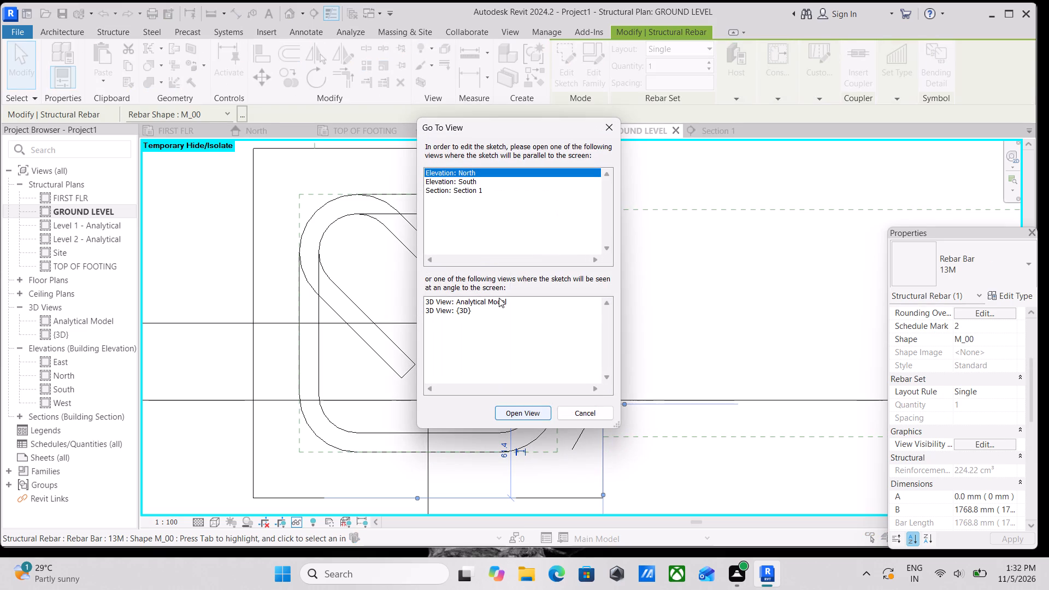
{"action": "left_click", "coordinate": [526, 414]}
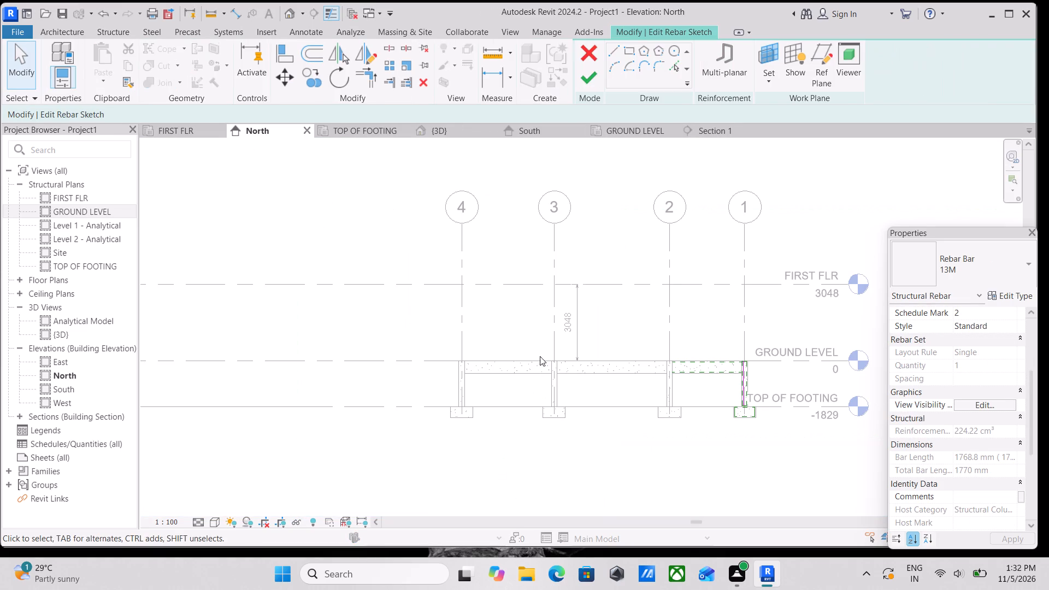
{"action": "scroll", "coordinate": [751, 417], "scroll_direction": "up", "scroll_amount": 18}
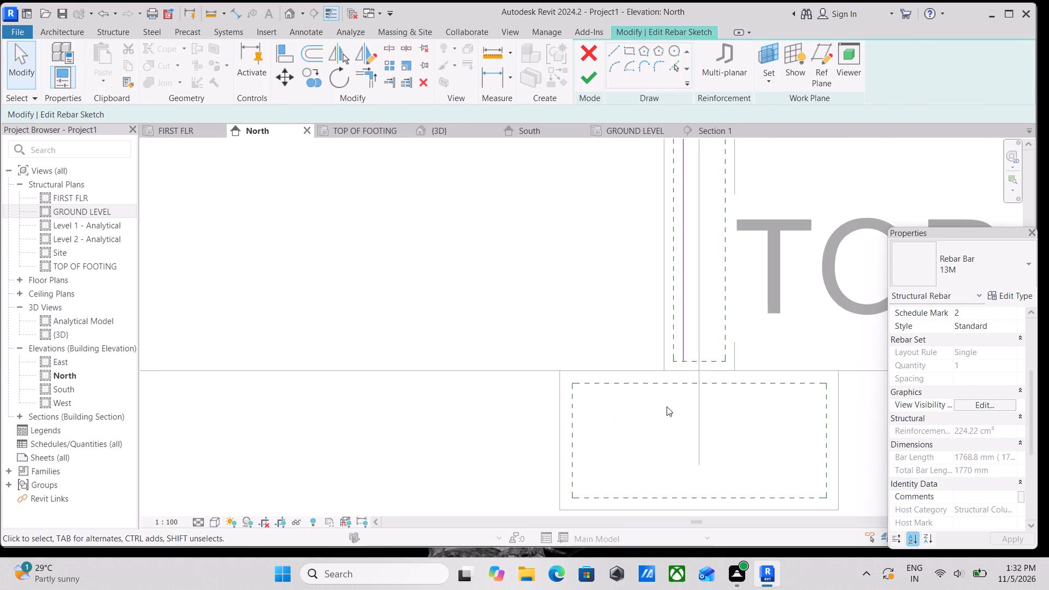
{"action": "middle_click_drag", "start_coordinate": [667, 406], "coordinate": [586, 436]}
{"action": "left_click", "coordinate": [614, 57]}
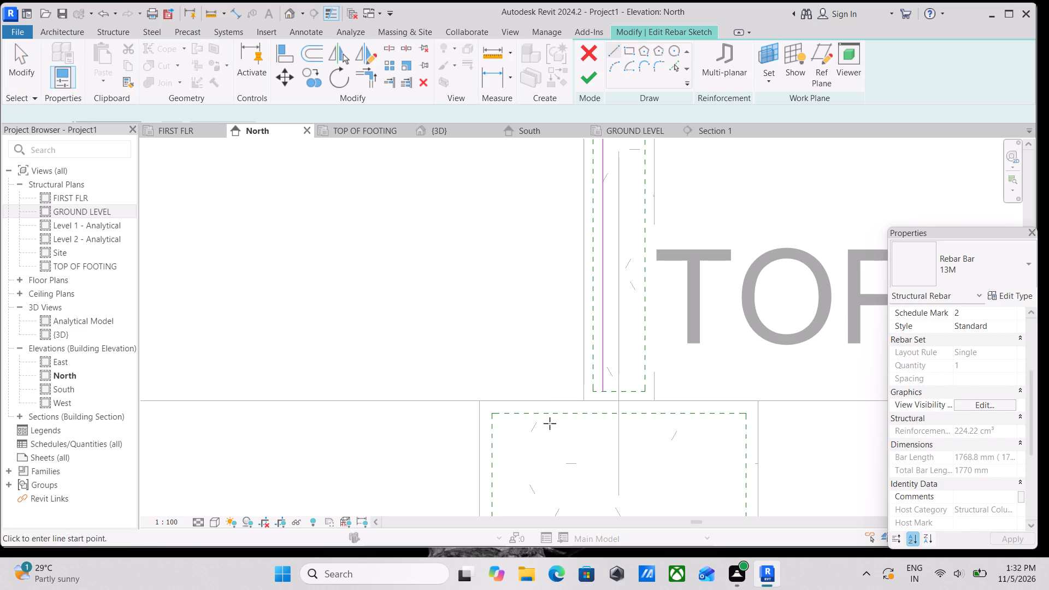
{"action": "middle_click_drag", "start_coordinate": [551, 423], "coordinate": [539, 324]}
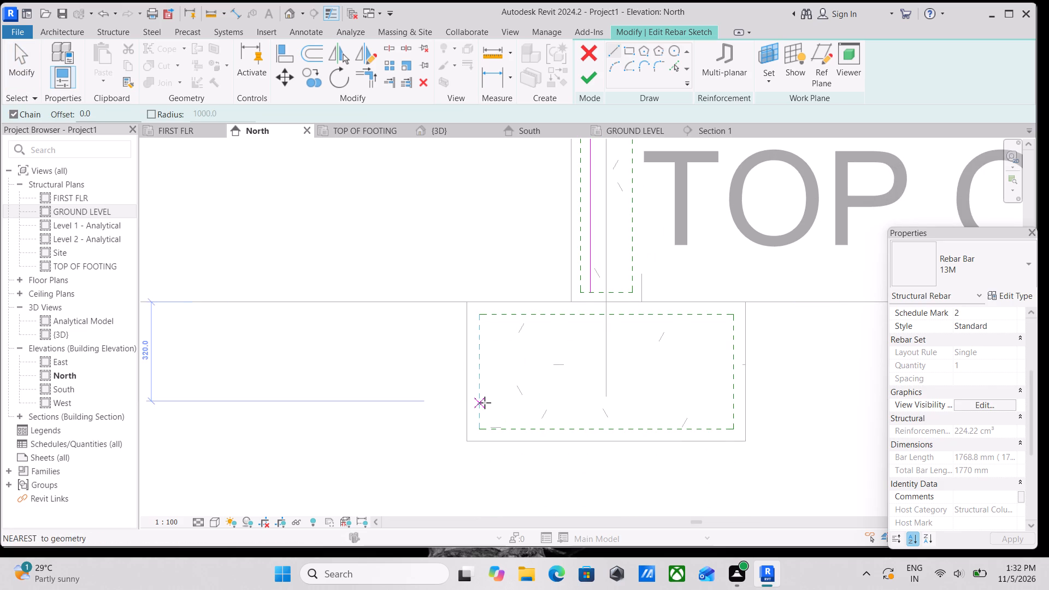
{"action": "left_click", "coordinate": [485, 403]}
{"action": "left_click", "coordinate": [588, 401]}
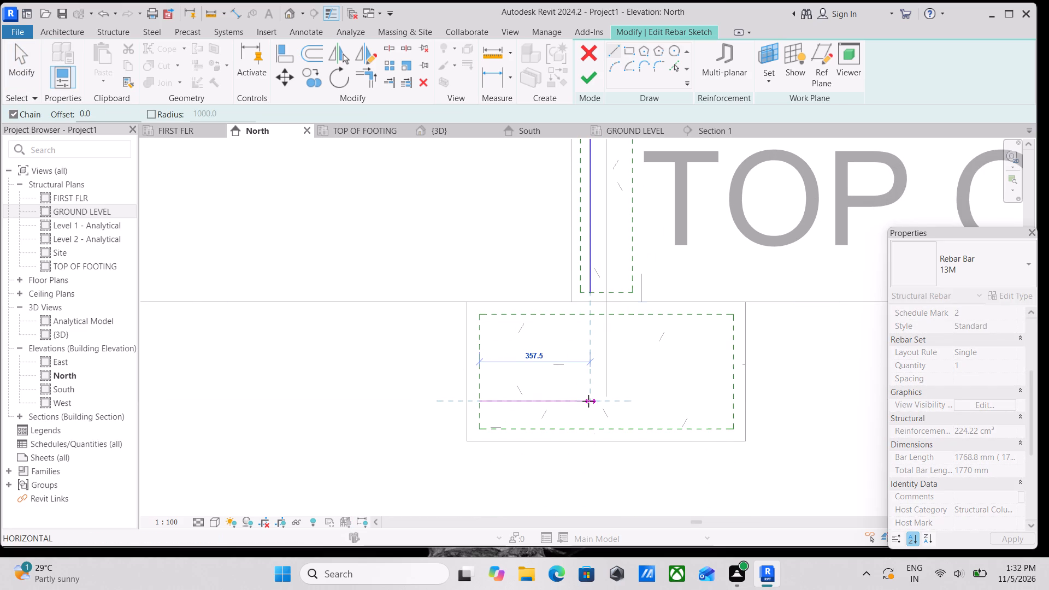
{"action": "key", "text": "Escape"}
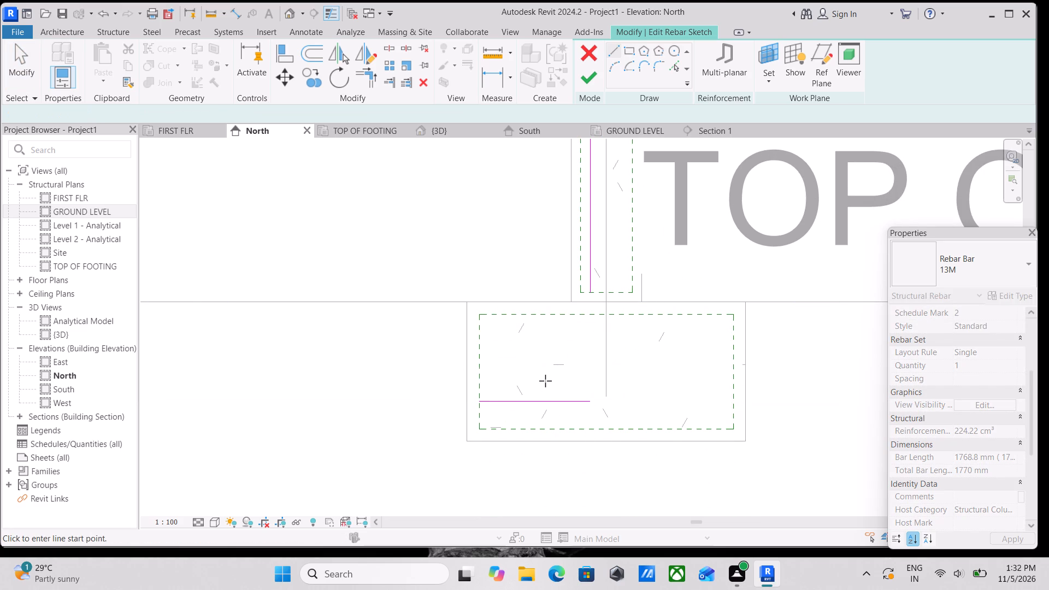
Trim/extend the horizontal footing line and the vertical bar line to a corner, and finish the rebar sketch.
{"action": "key", "text": "t"}
{"action": "key", "text": "r"}
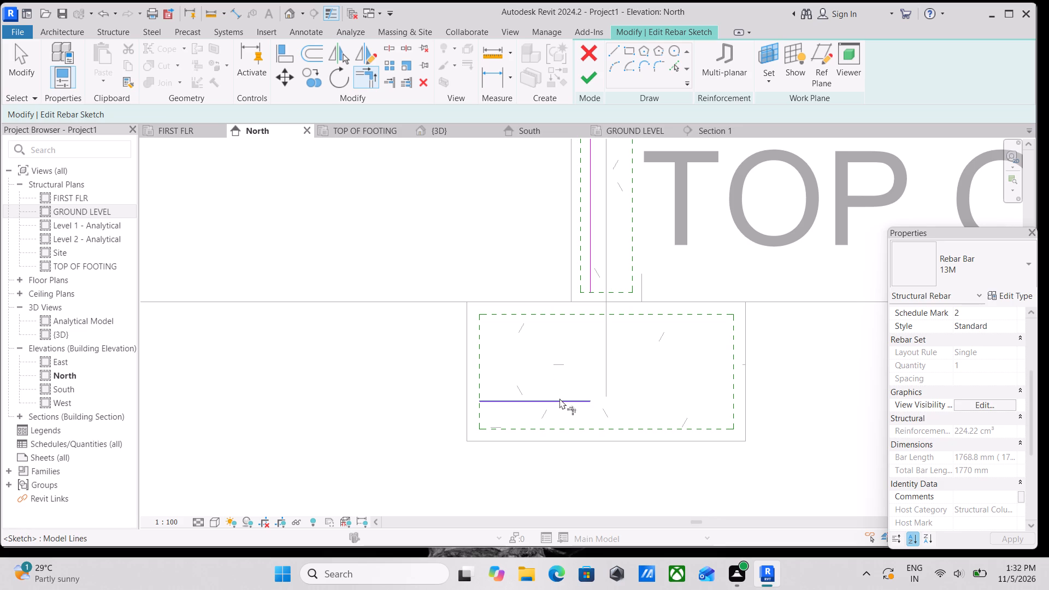
{"action": "left_click", "coordinate": [559, 398]}
{"action": "left_click", "coordinate": [590, 271]}
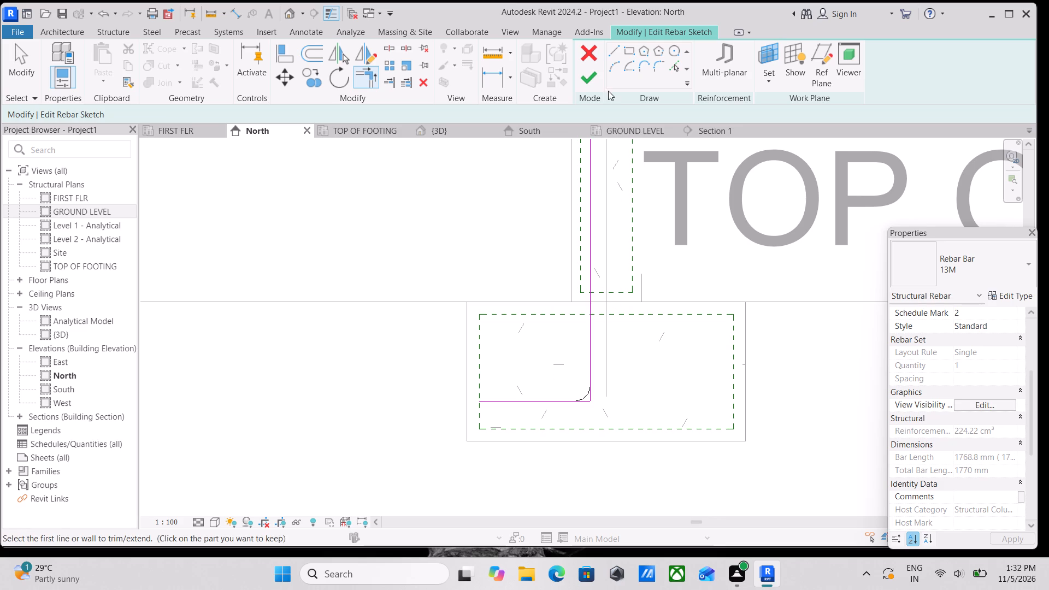
{"action": "left_click", "coordinate": [581, 73]}
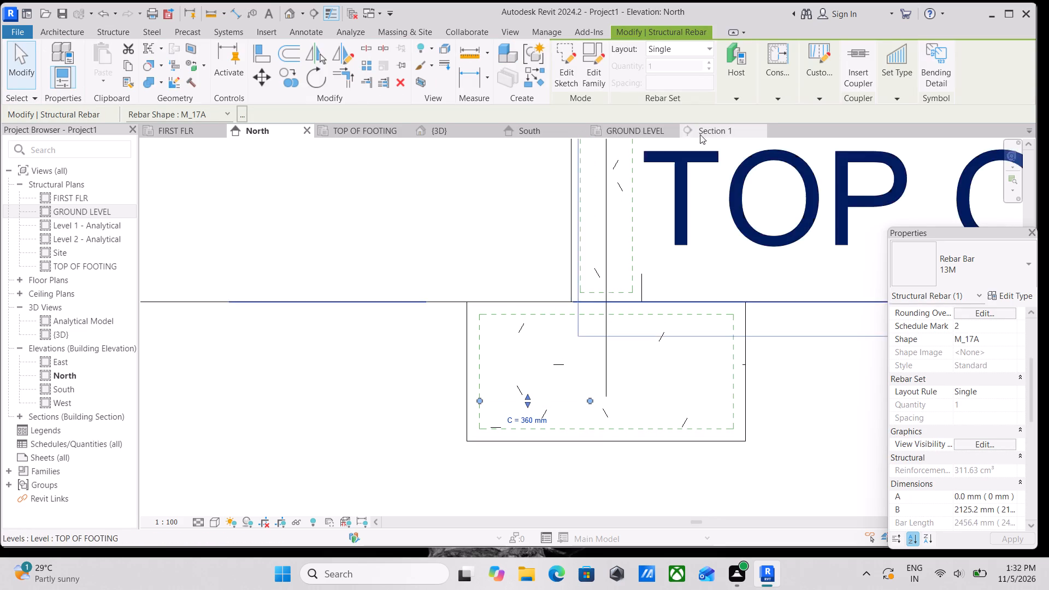
Shift the bent bar's vertical segment in the North elevation so its footing leg C is about 387 mm.
{"action": "scroll", "coordinate": [620, 308], "scroll_direction": "down", "scroll_amount": 5}
{"action": "middle_click_drag", "start_coordinate": [614, 329], "coordinate": [592, 412]}
{"action": "middle_click_drag", "start_coordinate": [635, 280], "coordinate": [605, 377]}
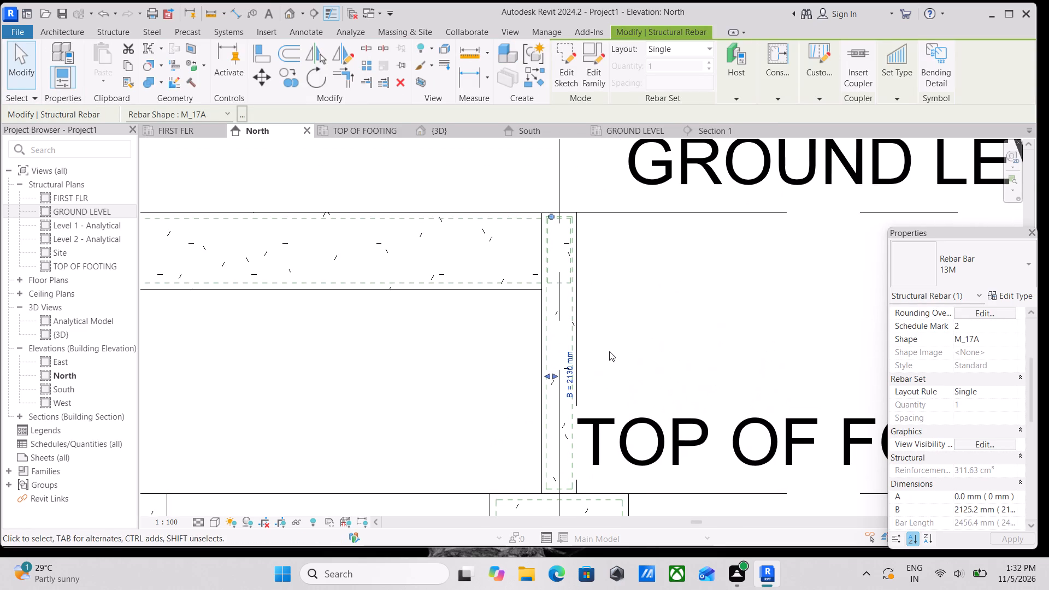
{"action": "scroll", "coordinate": [560, 415], "scroll_direction": "up", "scroll_amount": 2}
{"action": "middle_click_drag", "start_coordinate": [566, 386], "coordinate": [565, 258]}
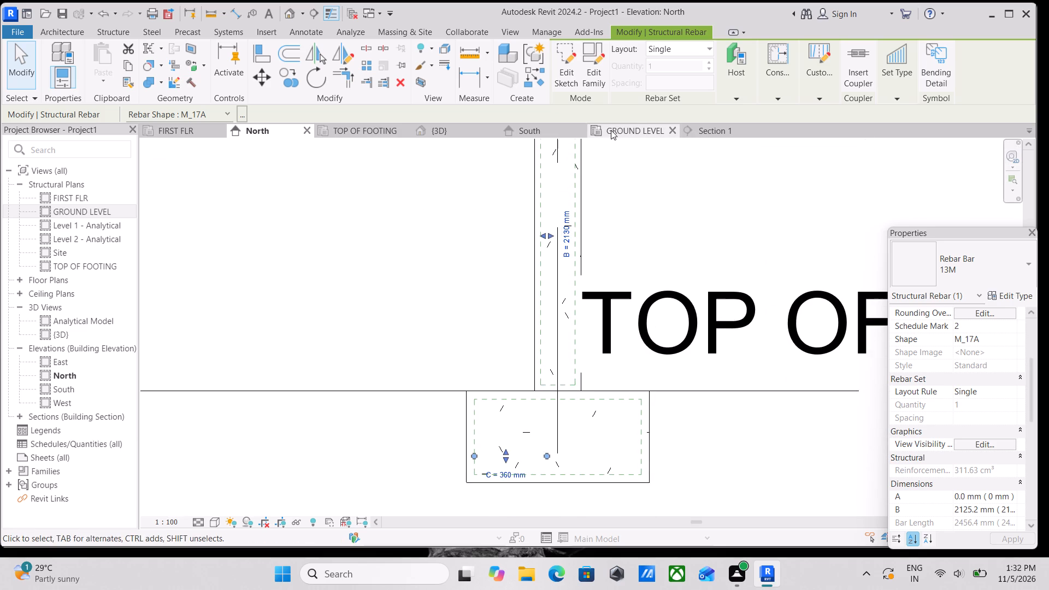
{"action": "left_click", "coordinate": [552, 244]}
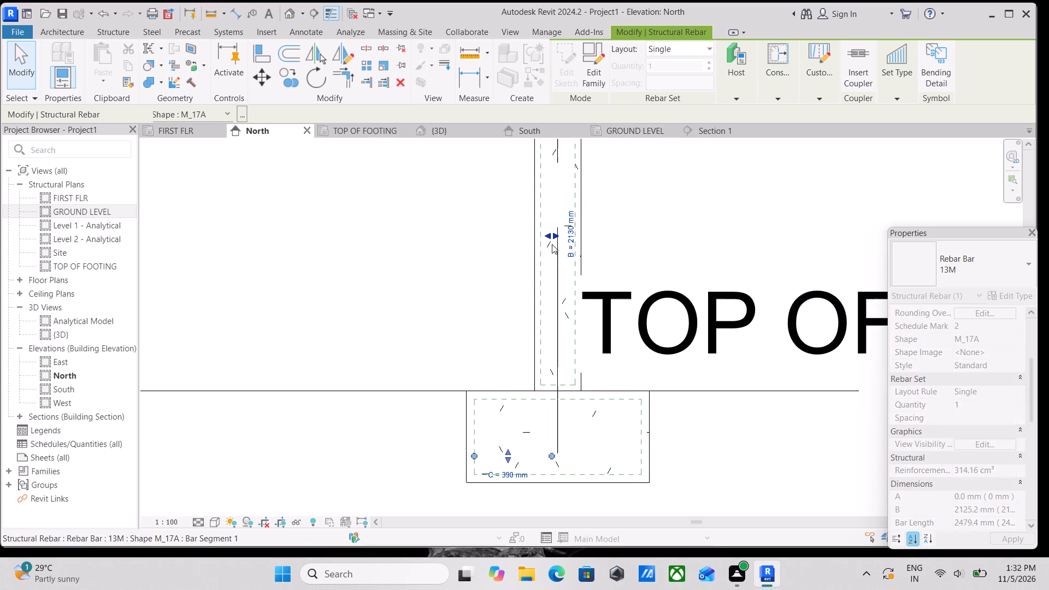
Check the bent bar's view visibility states from the North elevation.
{"action": "scroll", "coordinate": [968, 428], "scroll_direction": "down", "scroll_amount": 1}
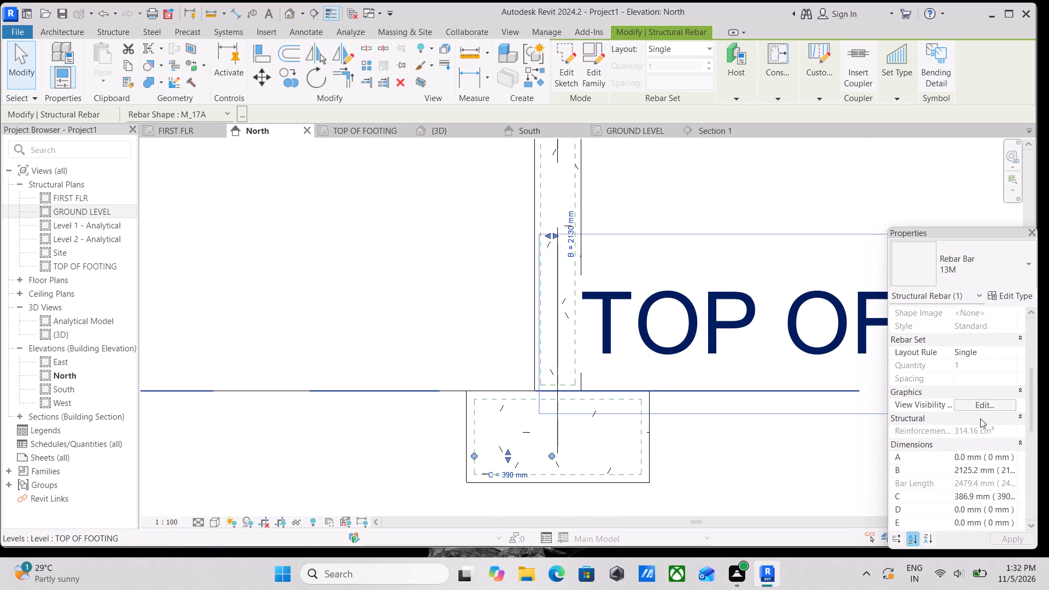
{"action": "left_click", "coordinate": [977, 401]}
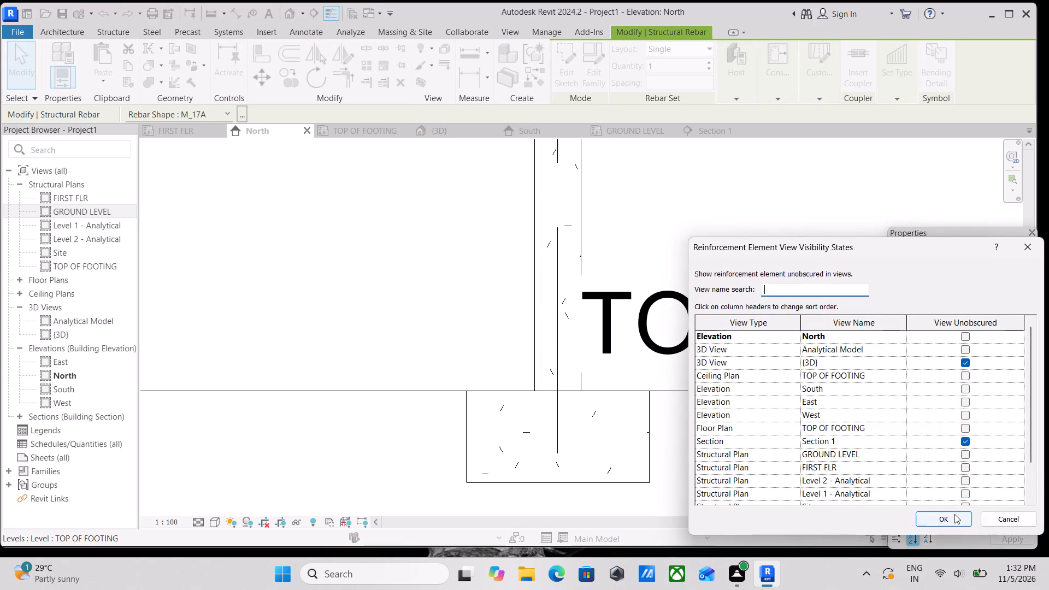
{"action": "left_click", "coordinate": [954, 515]}
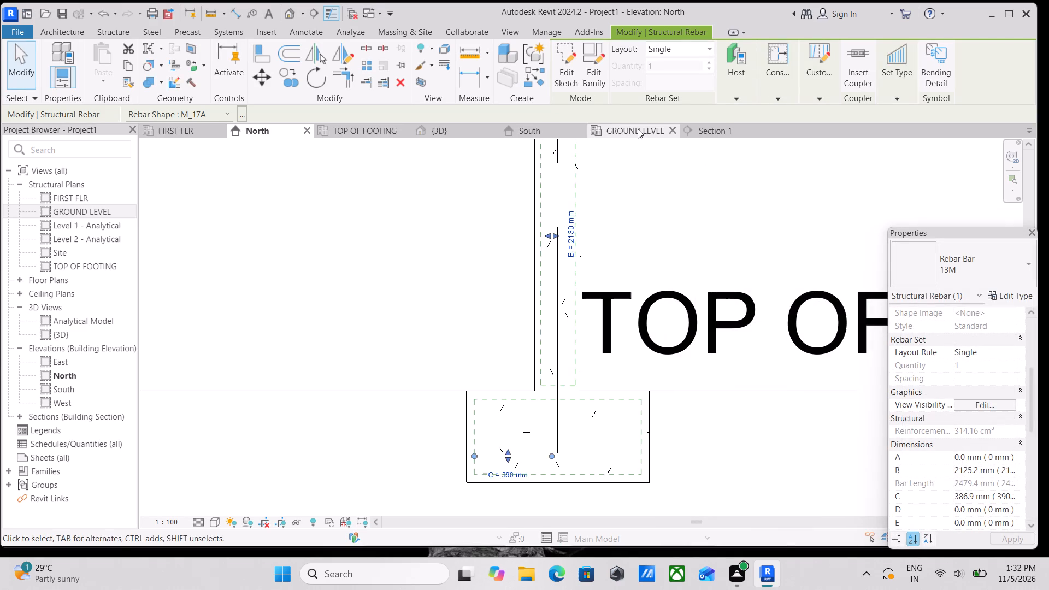
Examine the bent bar and its surrounding frame in the {3D} view.
{"action": "left_click", "coordinate": [451, 129]}
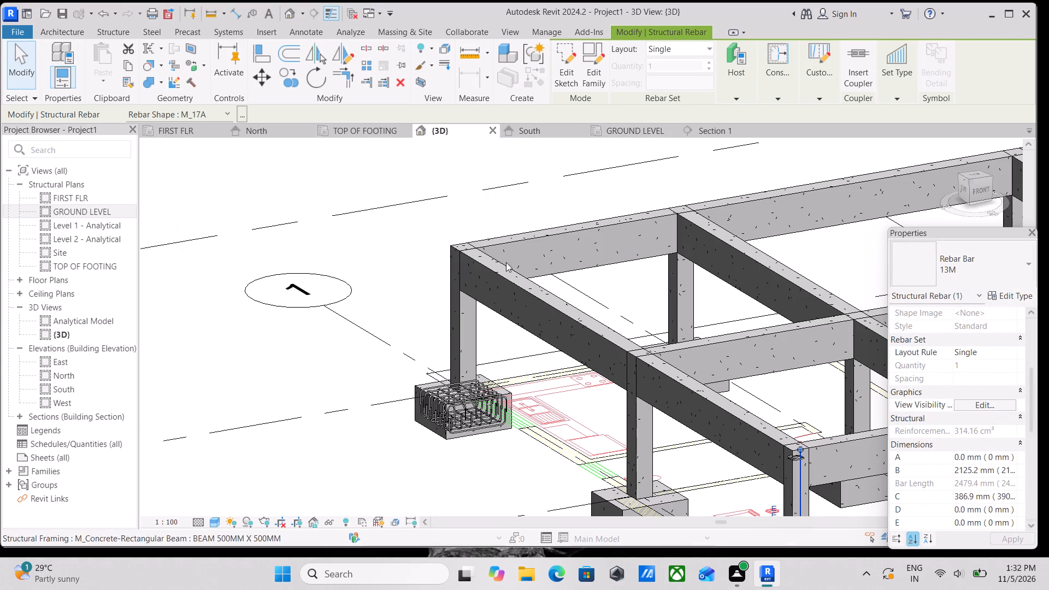
{"action": "scroll", "coordinate": [518, 333], "scroll_direction": "down", "scroll_amount": 3}
{"action": "middle_click_drag", "start_coordinate": [505, 377], "coordinate": [606, 451], "text": "shift"}
{"action": "scroll", "coordinate": [476, 397], "scroll_direction": "down", "scroll_amount": 1}
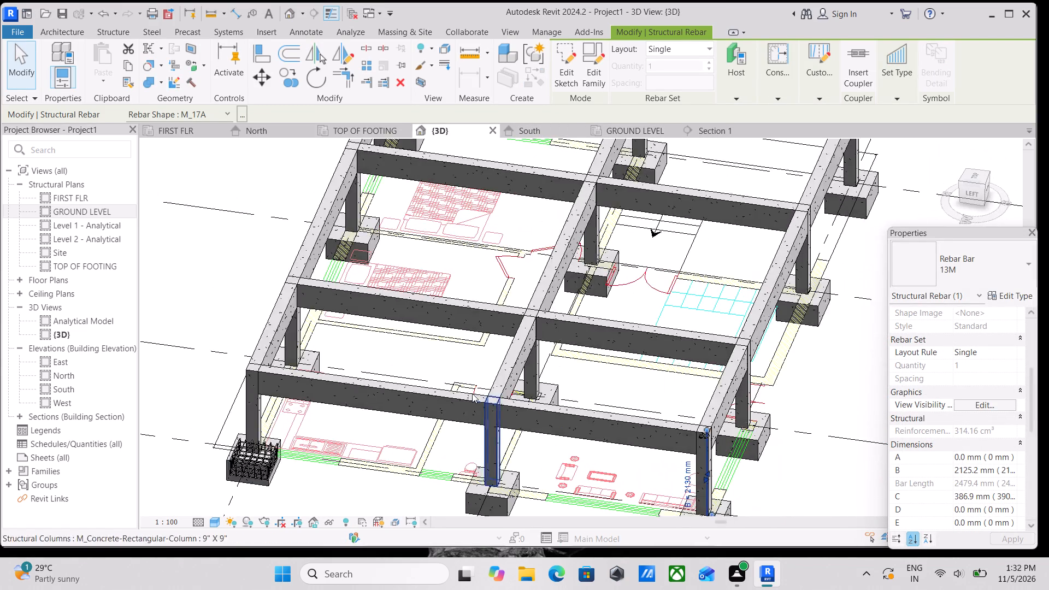
{"action": "middle_click_drag", "start_coordinate": [473, 392], "coordinate": [592, 296]}
{"action": "middle_click_drag", "start_coordinate": [394, 334], "coordinate": [547, 136], "text": "shift"}
{"action": "middle_click_drag", "start_coordinate": [586, 363], "coordinate": [593, 393], "text": "shift"}
{"action": "middle_click_drag", "start_coordinate": [634, 388], "coordinate": [516, 442], "text": "shift"}
{"action": "scroll", "coordinate": [535, 427], "scroll_direction": "down", "scroll_amount": 2}
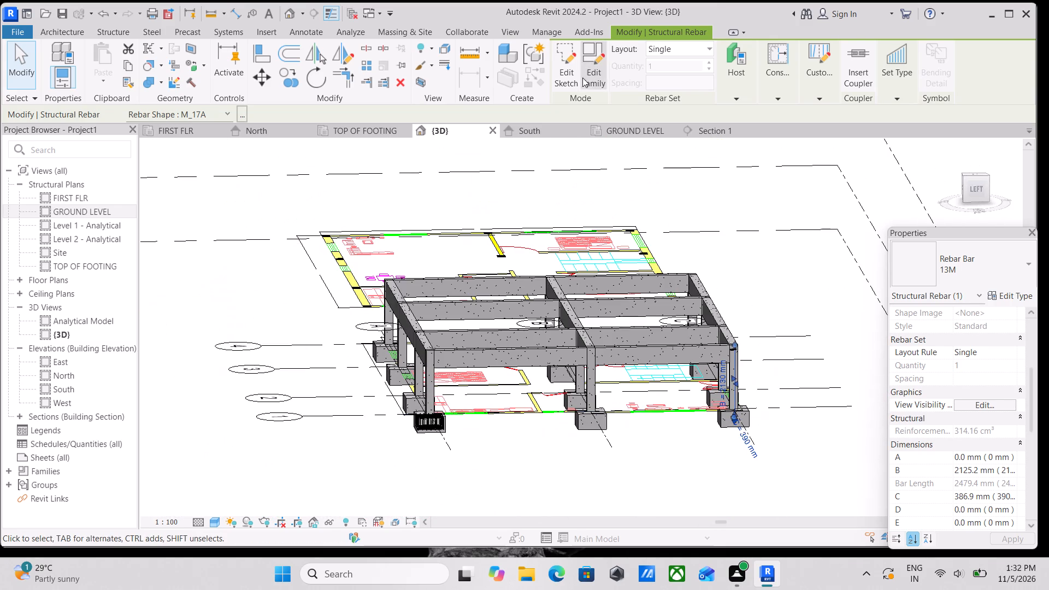
Examine the column's reinforcement along its full height in Section 1.
{"action": "left_click", "coordinate": [716, 134]}
{"action": "scroll", "coordinate": [585, 327], "scroll_direction": "down", "scroll_amount": 1}
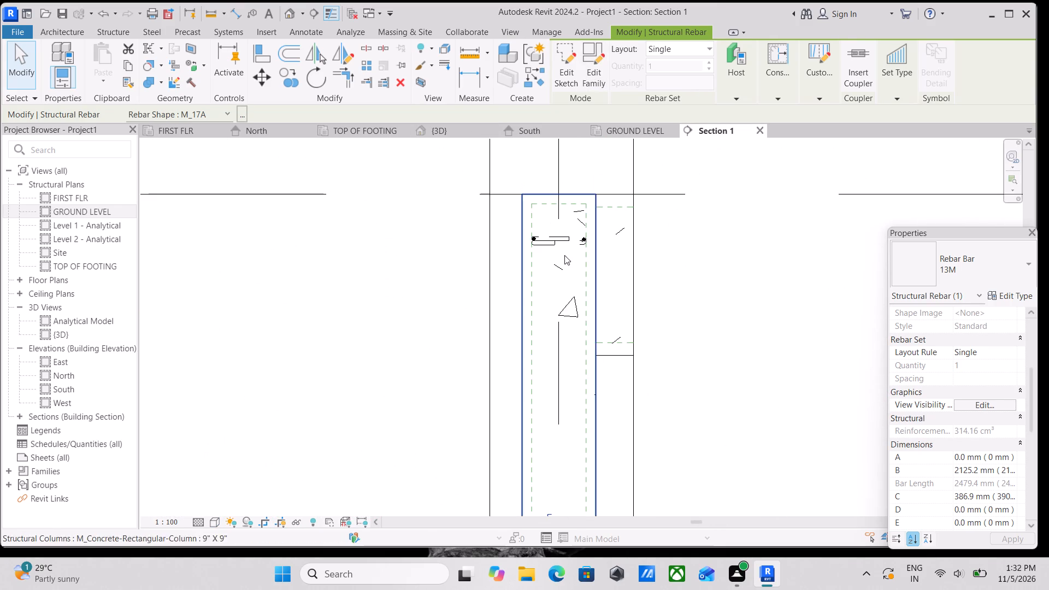
{"action": "left_click", "coordinate": [576, 268]}
{"action": "scroll", "coordinate": [576, 268], "scroll_direction": "down", "scroll_amount": 3}
{"action": "middle_click_drag", "start_coordinate": [576, 265], "coordinate": [582, 90]}
{"action": "scroll", "coordinate": [578, 287], "scroll_direction": "down", "scroll_amount": 6}
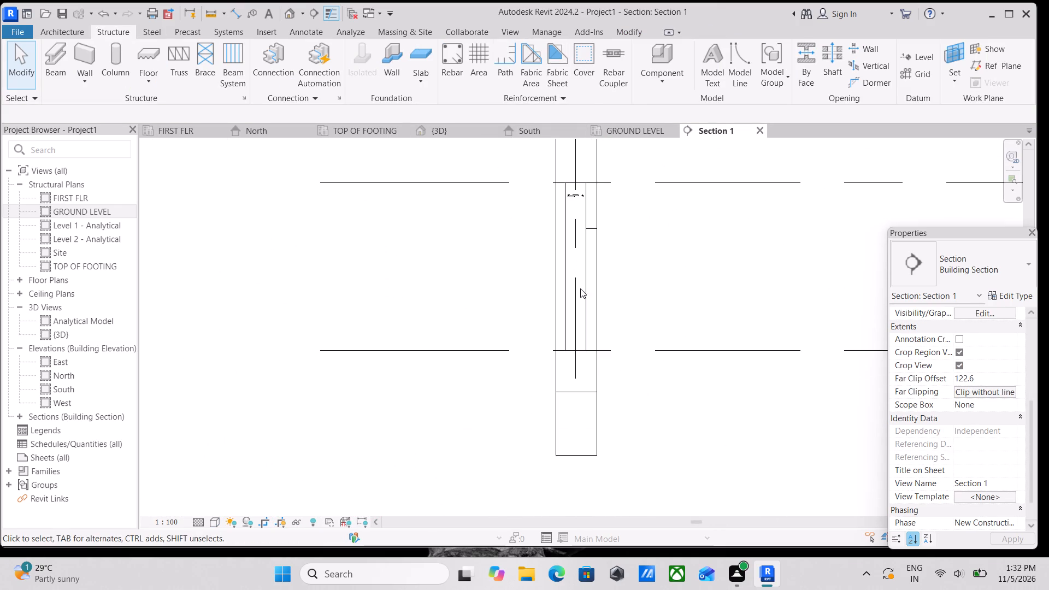
{"action": "middle_click_drag", "start_coordinate": [580, 288], "coordinate": [564, 315]}
{"action": "scroll", "coordinate": [571, 314], "scroll_direction": "down", "scroll_amount": 2}
{"action": "middle_click_drag", "start_coordinate": [573, 313], "coordinate": [570, 347]}
{"action": "scroll", "coordinate": [563, 270], "scroll_direction": "up", "scroll_amount": 2}
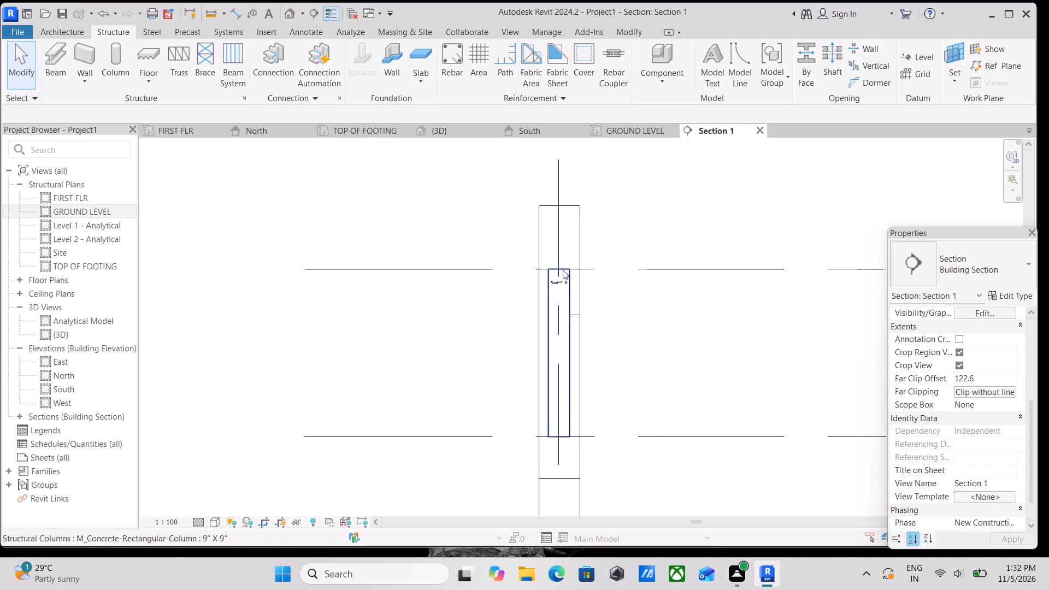
{"action": "scroll", "coordinate": [563, 270], "scroll_direction": "up", "scroll_amount": 8}
Open the M_T1 stirrup's sketch in the GROUND LEVEL structural plan and finish it without edits.
{"action": "triple_click", "coordinate": [559, 289]}
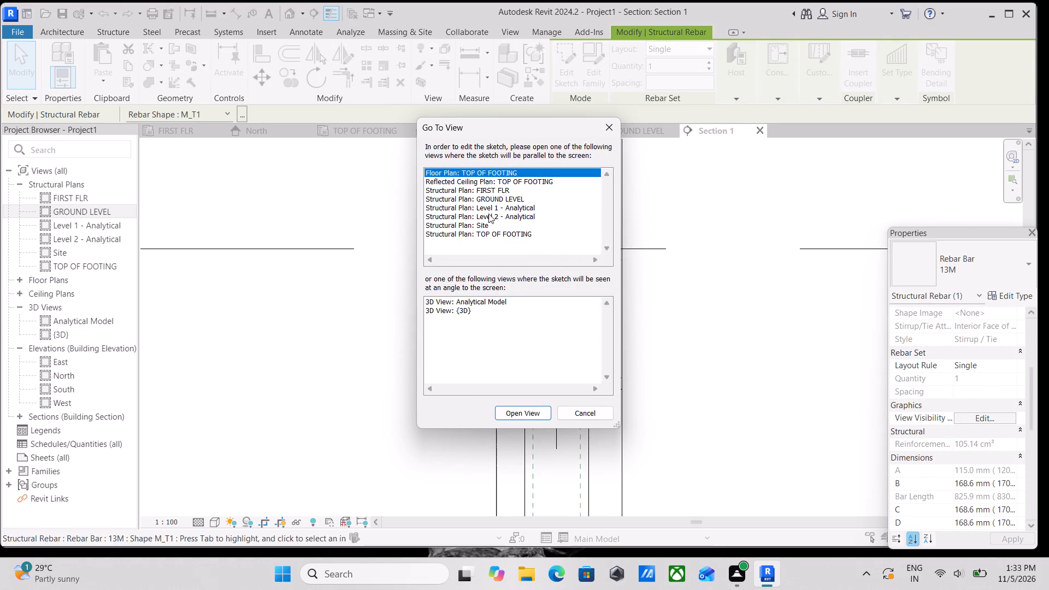
{"action": "left_click", "coordinate": [475, 199]}
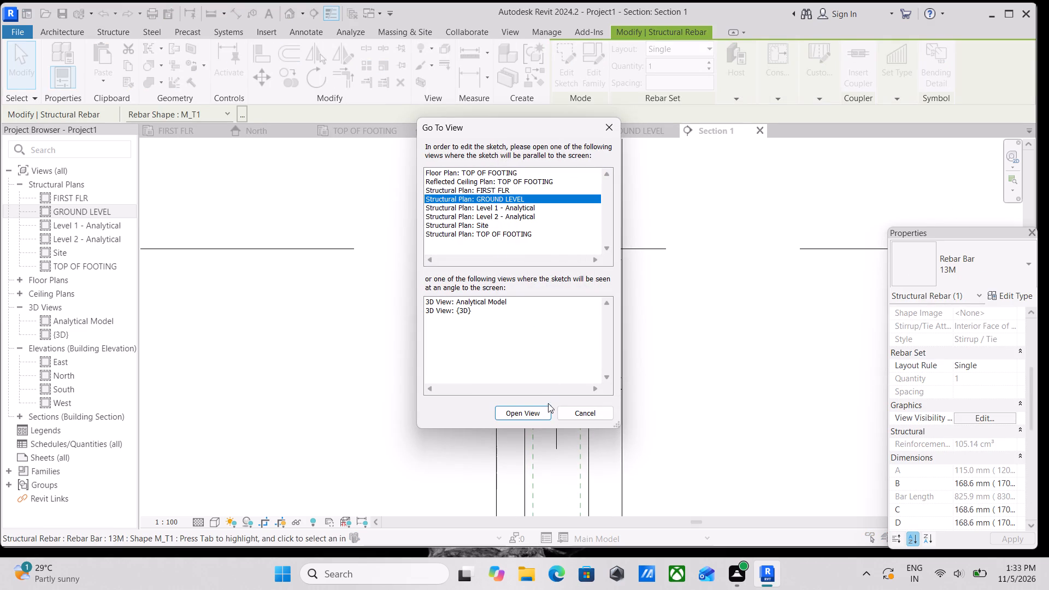
{"action": "left_click", "coordinate": [541, 410]}
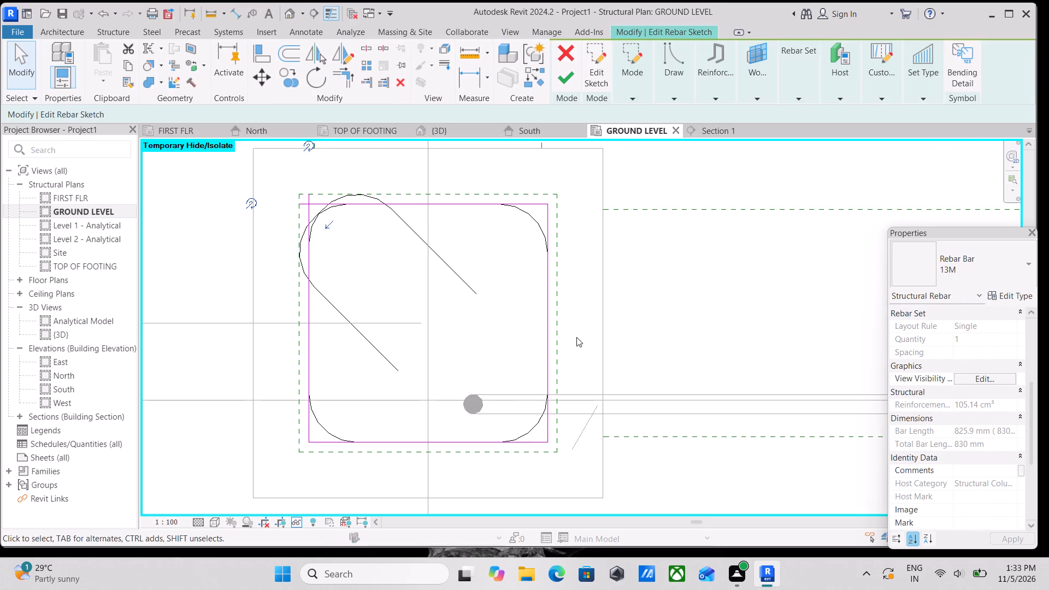
{"action": "scroll", "coordinate": [498, 383], "scroll_direction": "down", "scroll_amount": 7}
{"action": "left_click", "coordinate": [596, 82]}
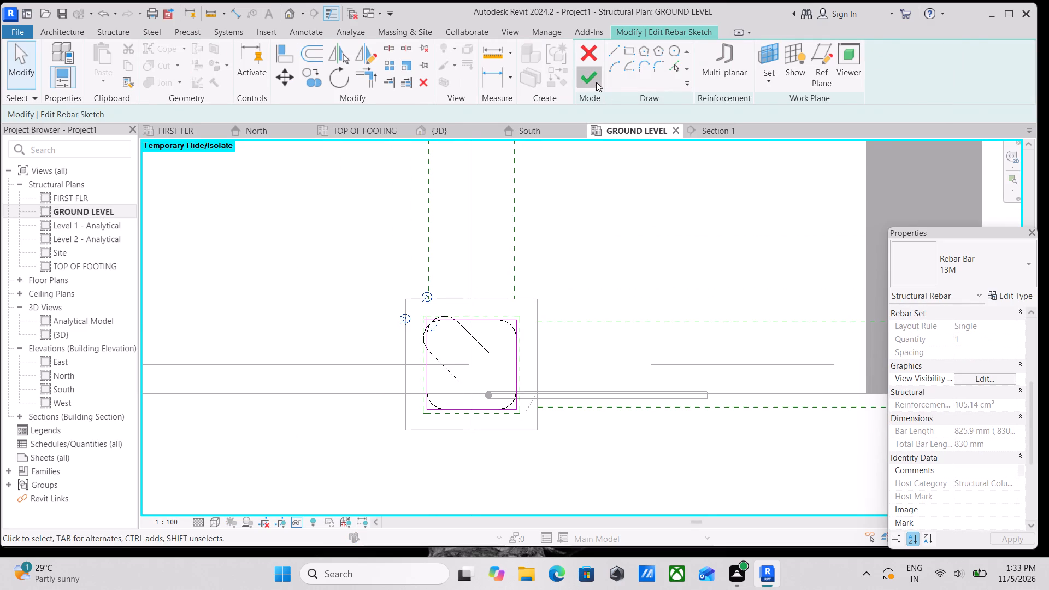
Select the bent M_17A bar in the GROUND LEVEL plan and check its view visibility states and position.
{"action": "left_click", "coordinate": [493, 396]}
{"action": "scroll", "coordinate": [493, 396], "scroll_direction": "down", "scroll_amount": 4}
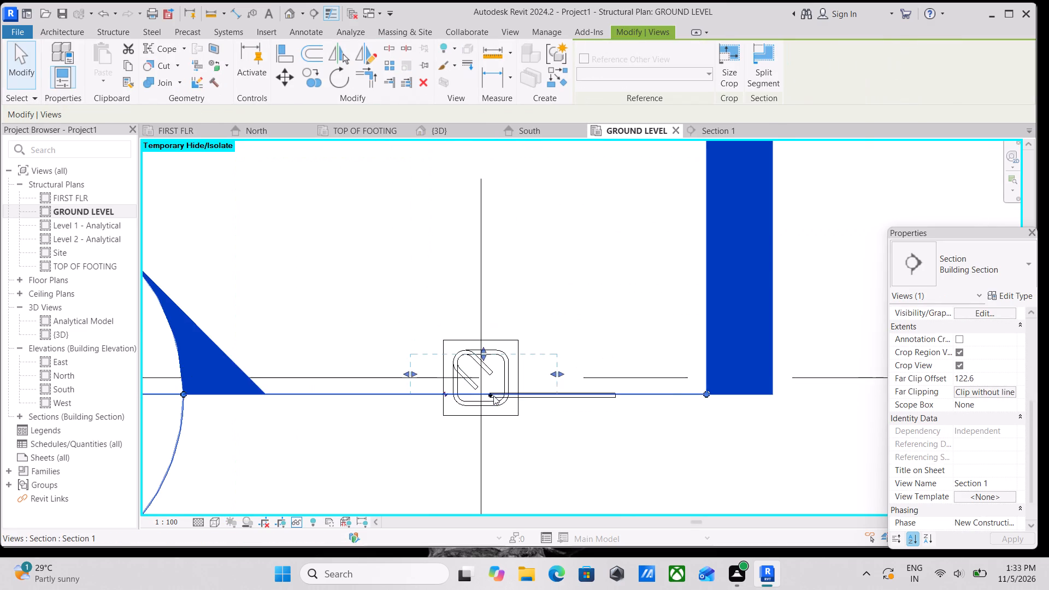
{"action": "scroll", "coordinate": [504, 396], "scroll_direction": "down", "scroll_amount": 1}
{"action": "left_click", "coordinate": [576, 397]}
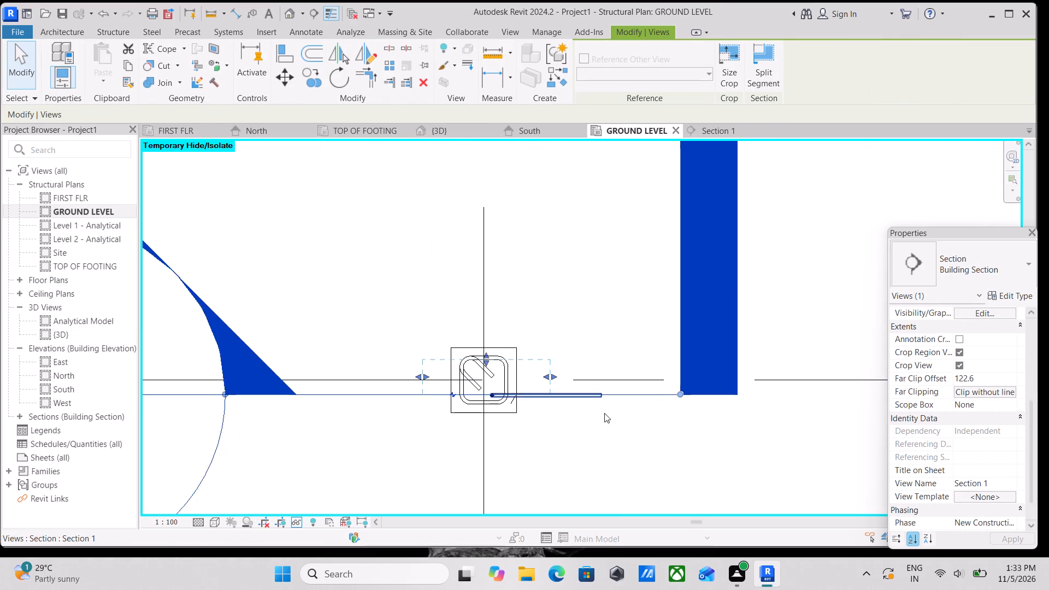
{"action": "scroll", "coordinate": [612, 414], "scroll_direction": "up", "scroll_amount": 5}
{"action": "left_click", "coordinate": [588, 385]}
{"action": "scroll", "coordinate": [588, 385], "scroll_direction": "down", "scroll_amount": 2}
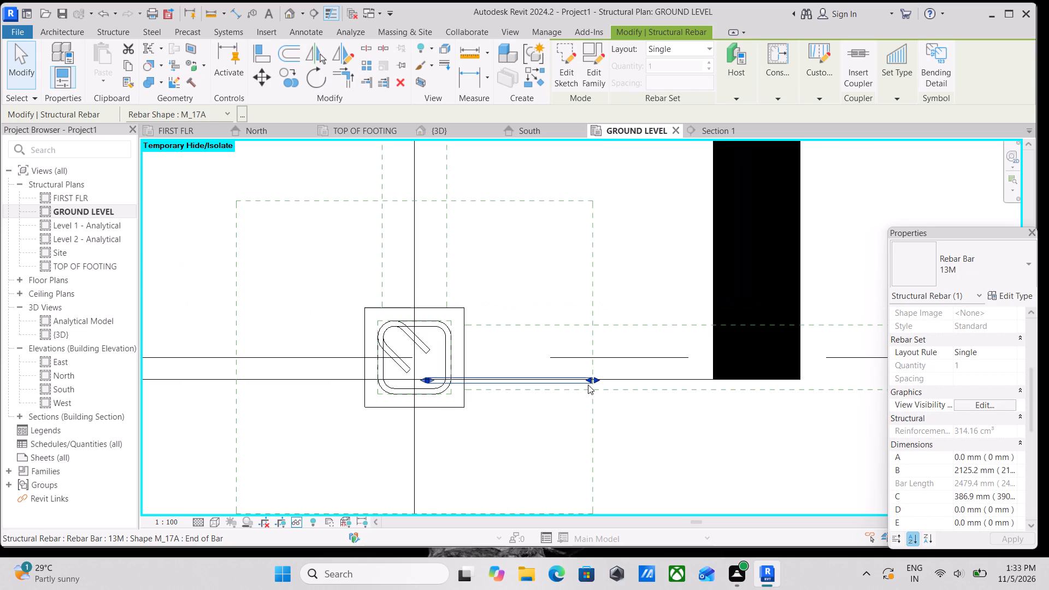
{"action": "left_click", "coordinate": [534, 381]}
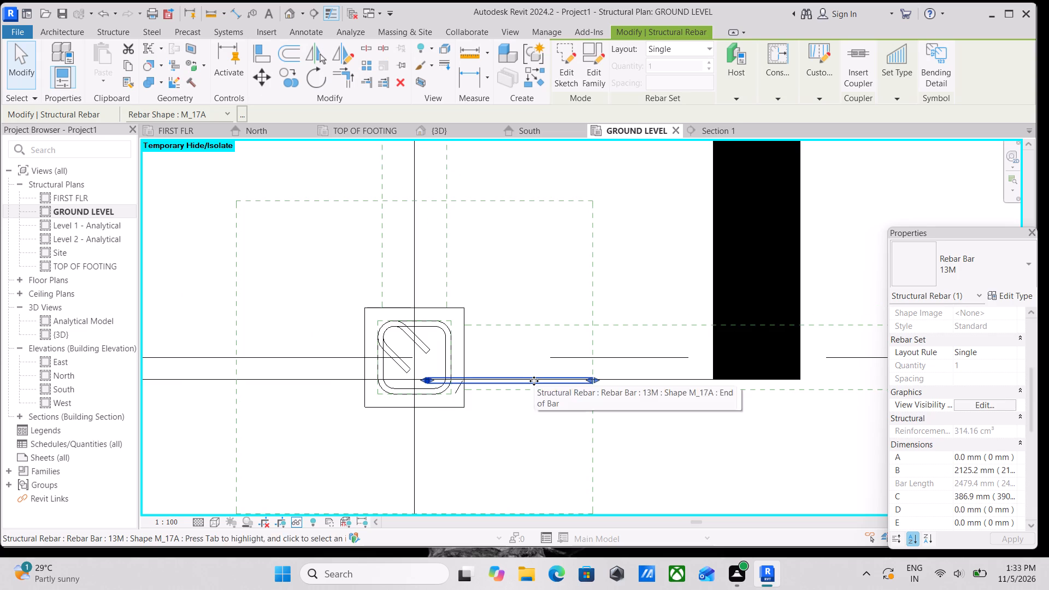
{"action": "left_click", "coordinate": [980, 401]}
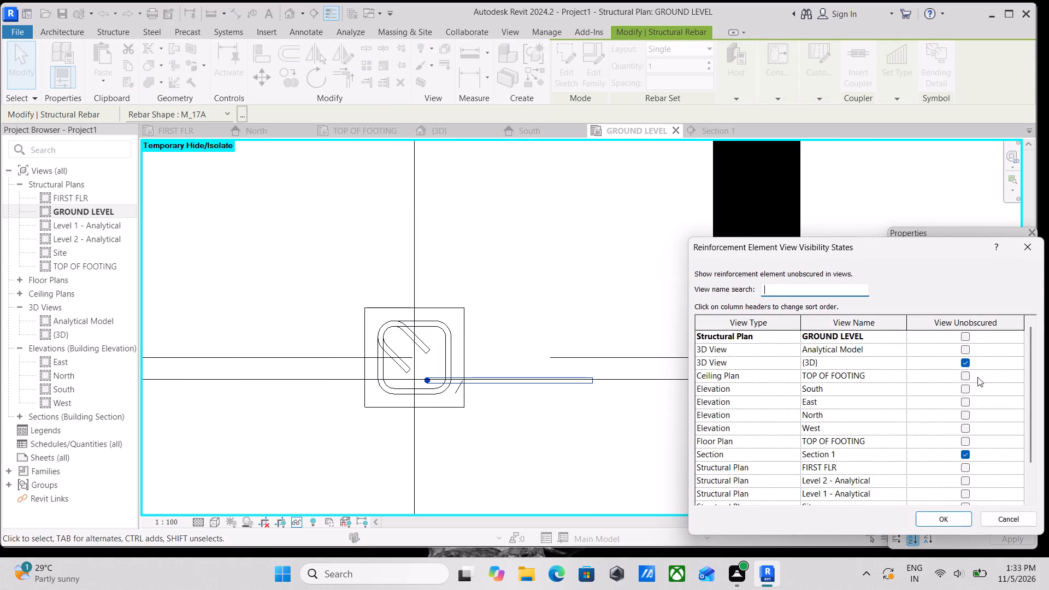
{"action": "left_click", "coordinate": [956, 519]}
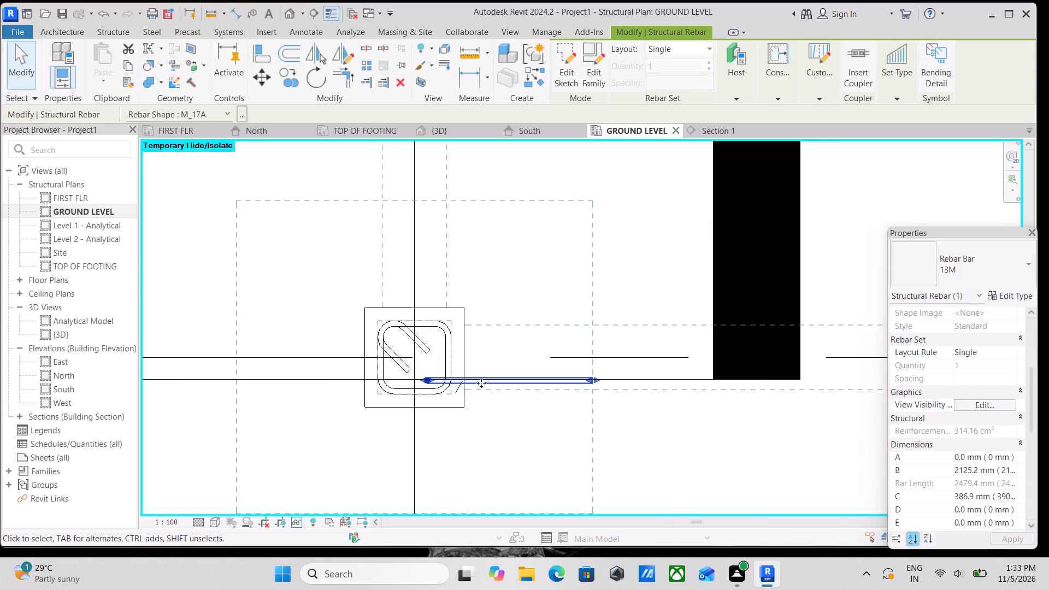
{"action": "scroll", "coordinate": [445, 374], "scroll_direction": "down", "scroll_amount": 2}
{"action": "middle_click_drag", "start_coordinate": [445, 374], "coordinate": [525, 427]}
{"action": "scroll", "coordinate": [525, 427], "scroll_direction": "up", "scroll_amount": 1}
{"action": "scroll", "coordinate": [538, 410], "scroll_direction": "down", "scroll_amount": 7}
{"action": "middle_click_drag", "start_coordinate": [544, 406], "coordinate": [549, 410]}
{"action": "scroll", "coordinate": [564, 405], "scroll_direction": "down", "scroll_amount": 2}
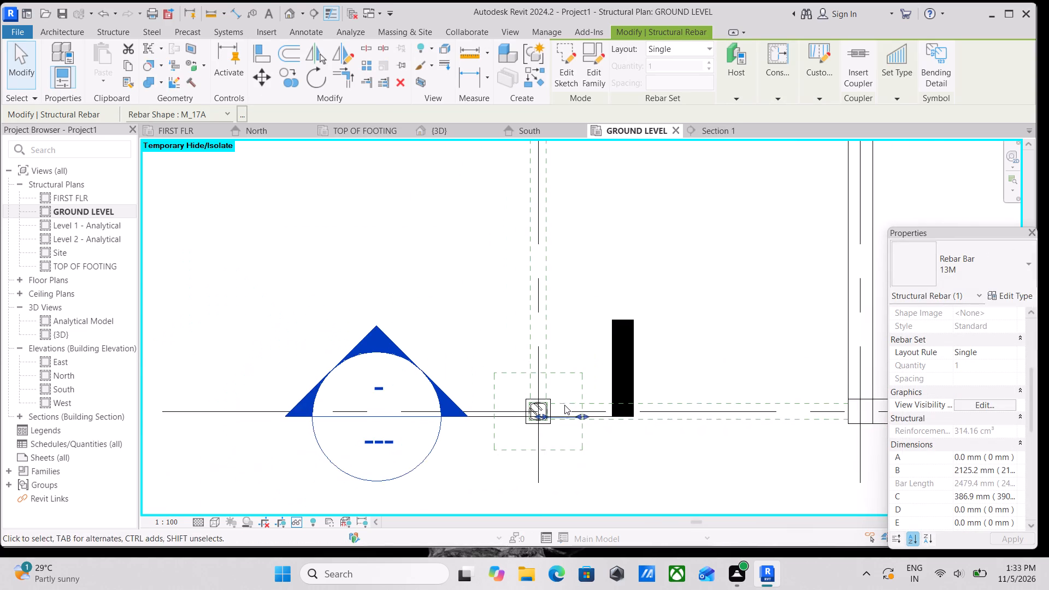
{"action": "middle_click_drag", "start_coordinate": [564, 405], "coordinate": [567, 411]}
{"action": "scroll", "coordinate": [553, 419], "scroll_direction": "up", "scroll_amount": 3}
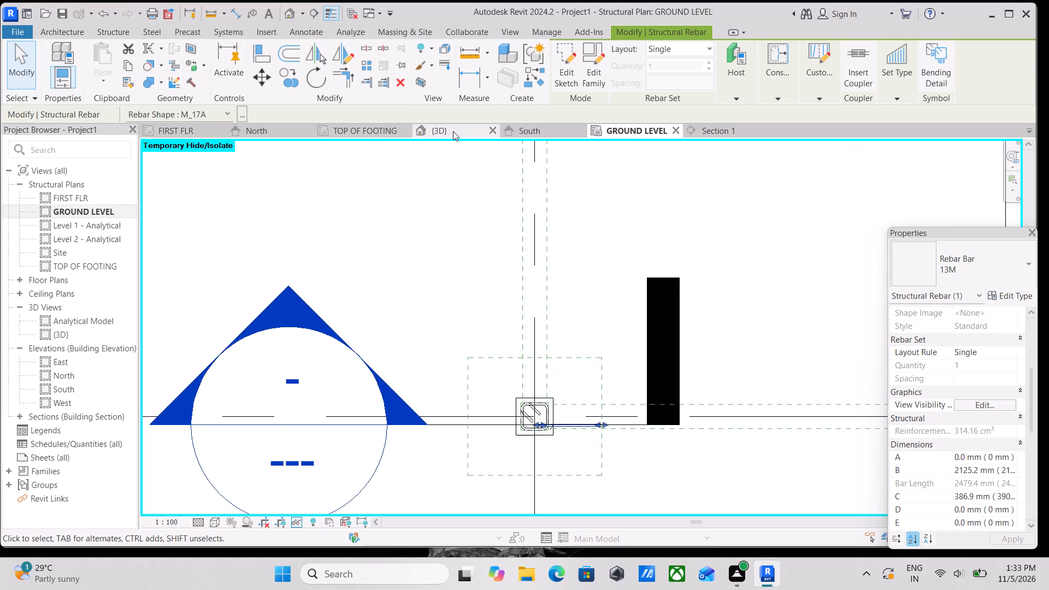
Inspect the corner column's bent bar and footing from several angles in the {3D} view.
{"action": "left_click", "coordinate": [446, 127]}
{"action": "scroll", "coordinate": [453, 402], "scroll_direction": "down", "scroll_amount": 1}
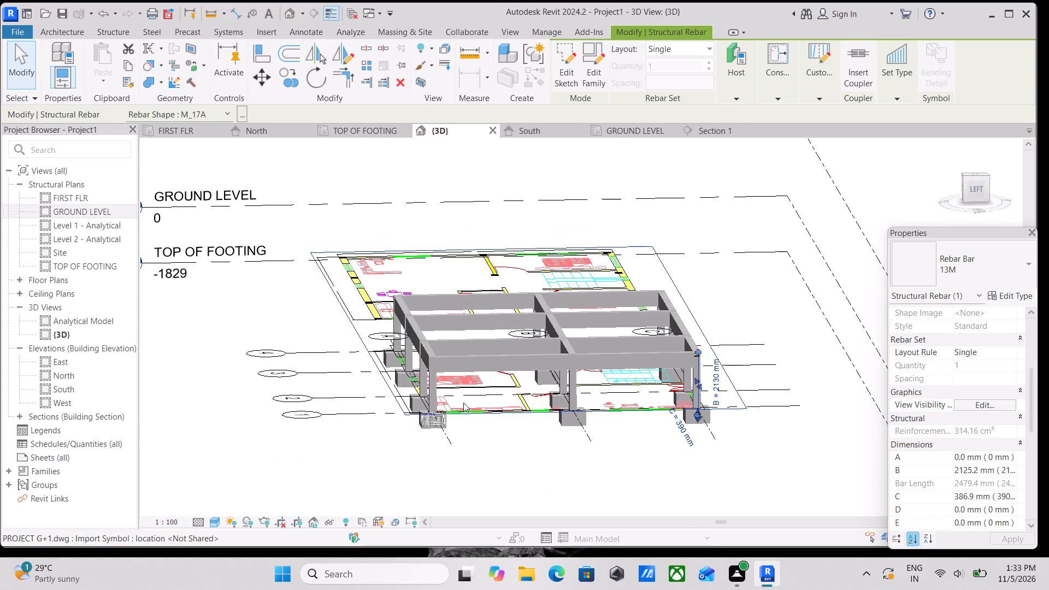
{"action": "scroll", "coordinate": [656, 434], "scroll_direction": "up", "scroll_amount": 3}
{"action": "scroll", "coordinate": [686, 417], "scroll_direction": "down", "scroll_amount": 1}
{"action": "middle_click_drag", "start_coordinate": [685, 411], "coordinate": [576, 446], "text": "shift"}
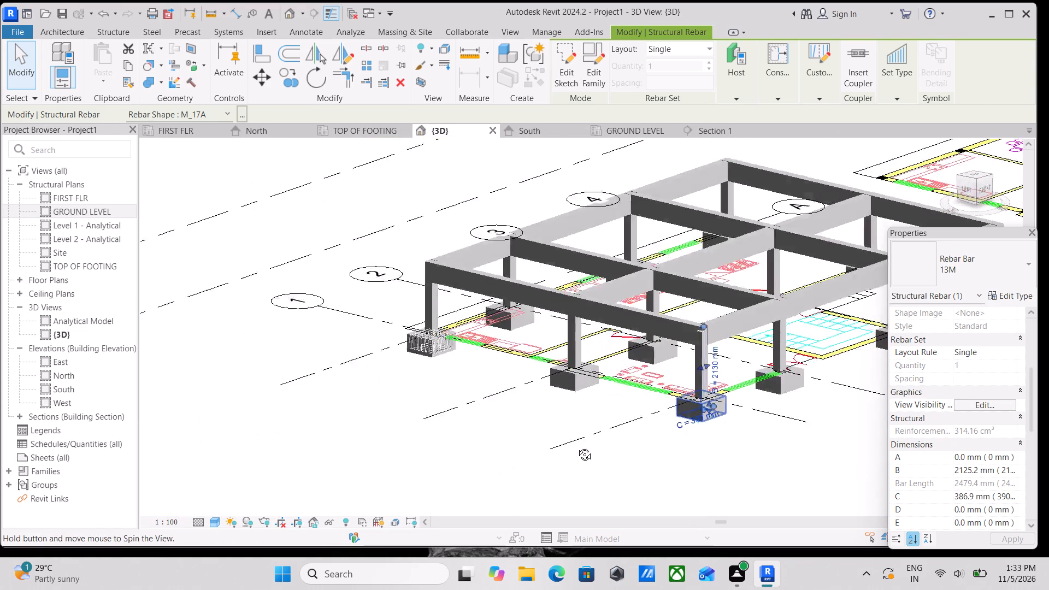
{"action": "middle_click_drag", "start_coordinate": [576, 446], "coordinate": [485, 452], "text": "shift"}
{"action": "scroll", "coordinate": [727, 390], "scroll_direction": "up", "scroll_amount": 3}
{"action": "key", "text": "Escape"}
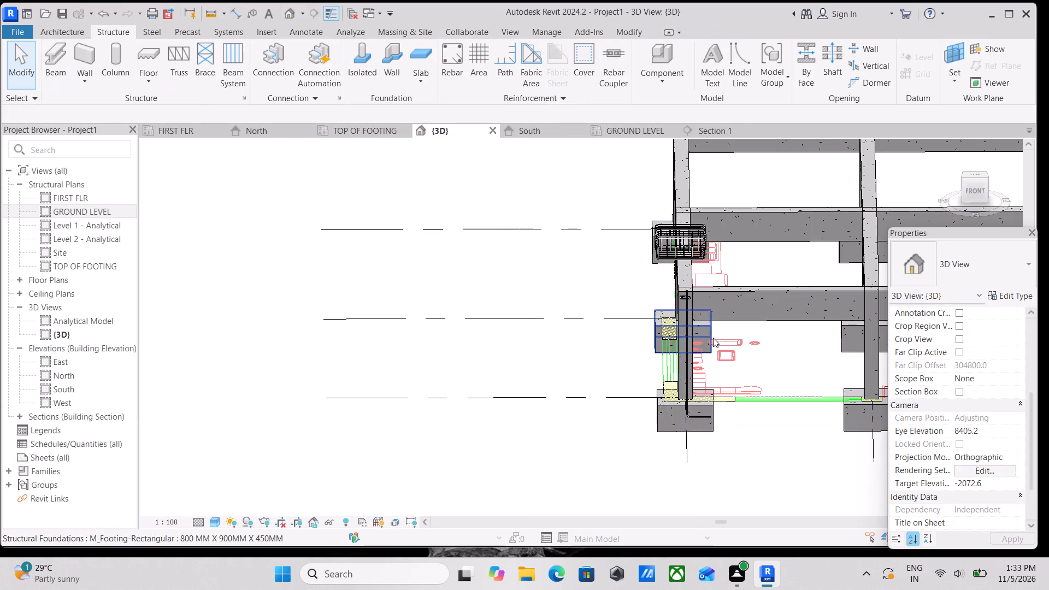
{"action": "scroll", "coordinate": [713, 338], "scroll_direction": "up", "scroll_amount": 3}
{"action": "scroll", "coordinate": [706, 383], "scroll_direction": "down", "scroll_amount": 1}
{"action": "middle_click_drag", "start_coordinate": [710, 343], "coordinate": [691, 537], "text": "shift"}
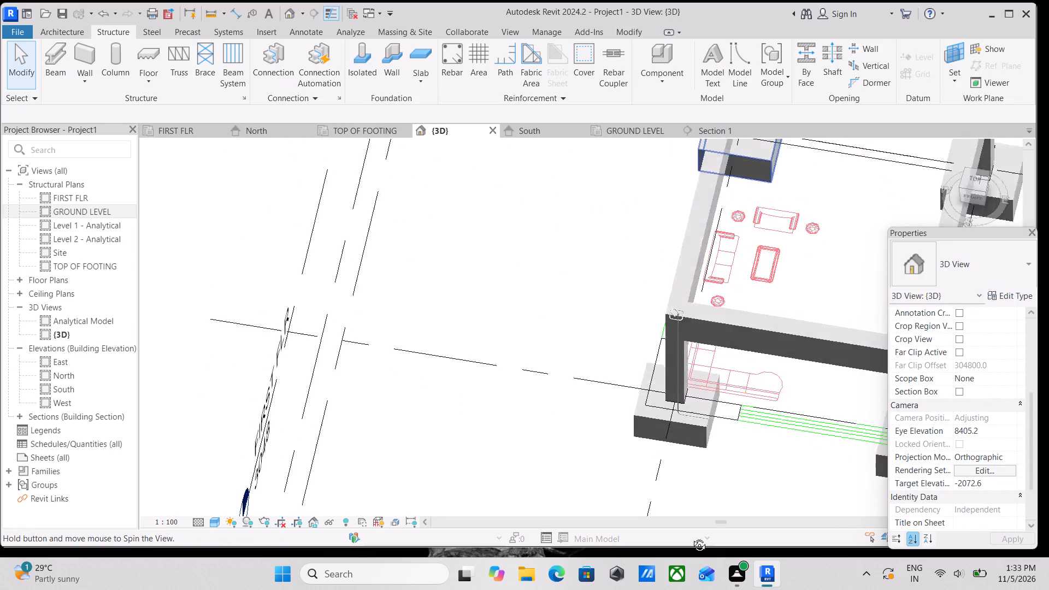
{"action": "middle_click_drag", "start_coordinate": [691, 537], "coordinate": [696, 549], "text": "shift"}
{"action": "middle_click_drag", "start_coordinate": [690, 383], "coordinate": [687, 501], "text": "shift"}
{"action": "scroll", "coordinate": [692, 335], "scroll_direction": "up", "scroll_amount": 3}
{"action": "middle_click_drag", "start_coordinate": [688, 359], "coordinate": [670, 409]}
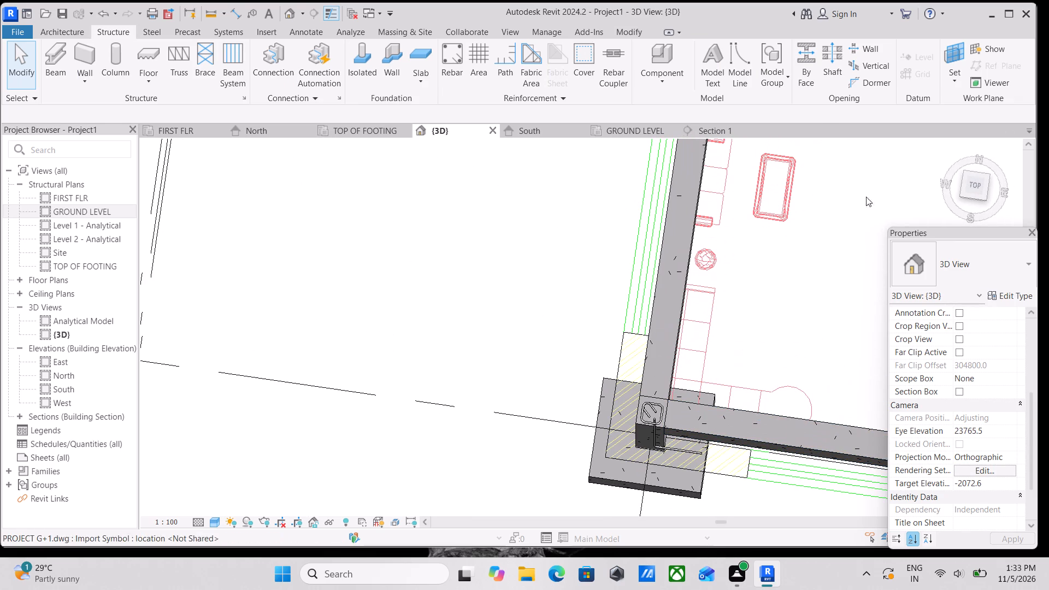
Inspect the bent M_17A bar in the corner column from above and from angled 3D viewpoints.
{"action": "left_click", "coordinate": [980, 186]}
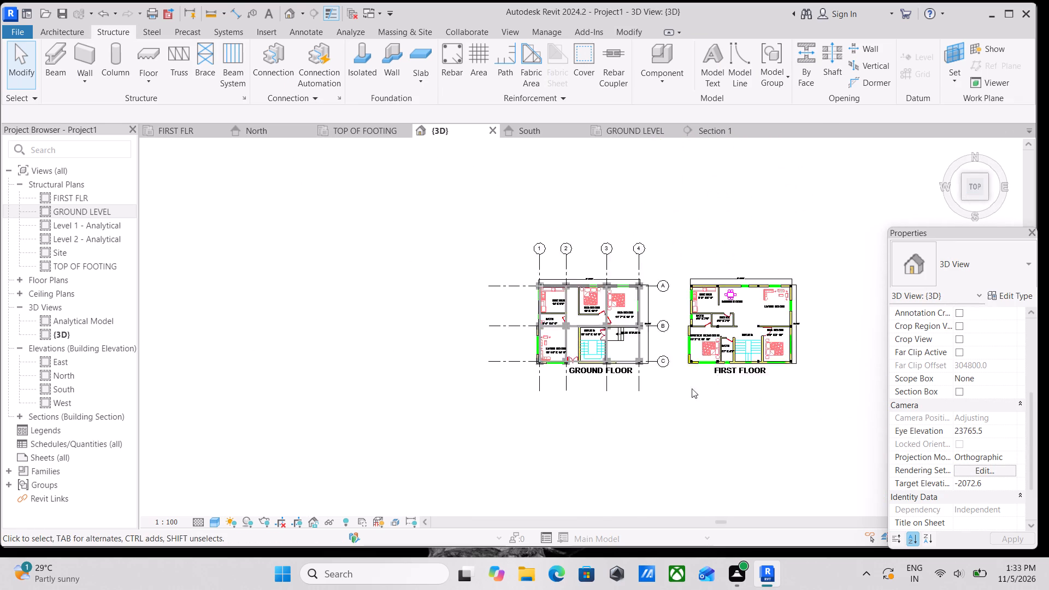
{"action": "scroll", "coordinate": [640, 416], "scroll_direction": "up", "scroll_amount": 3}
{"action": "scroll", "coordinate": [441, 349], "scroll_direction": "up", "scroll_amount": 20}
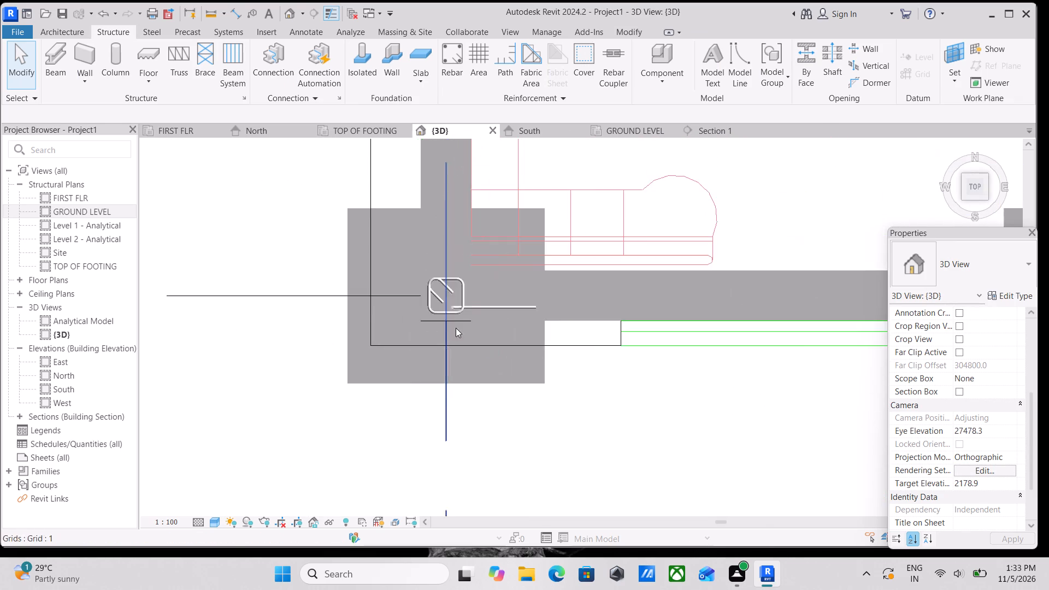
{"action": "scroll", "coordinate": [456, 328], "scroll_direction": "up", "scroll_amount": 8}
{"action": "middle_click_drag", "start_coordinate": [471, 306], "coordinate": [465, 395]}
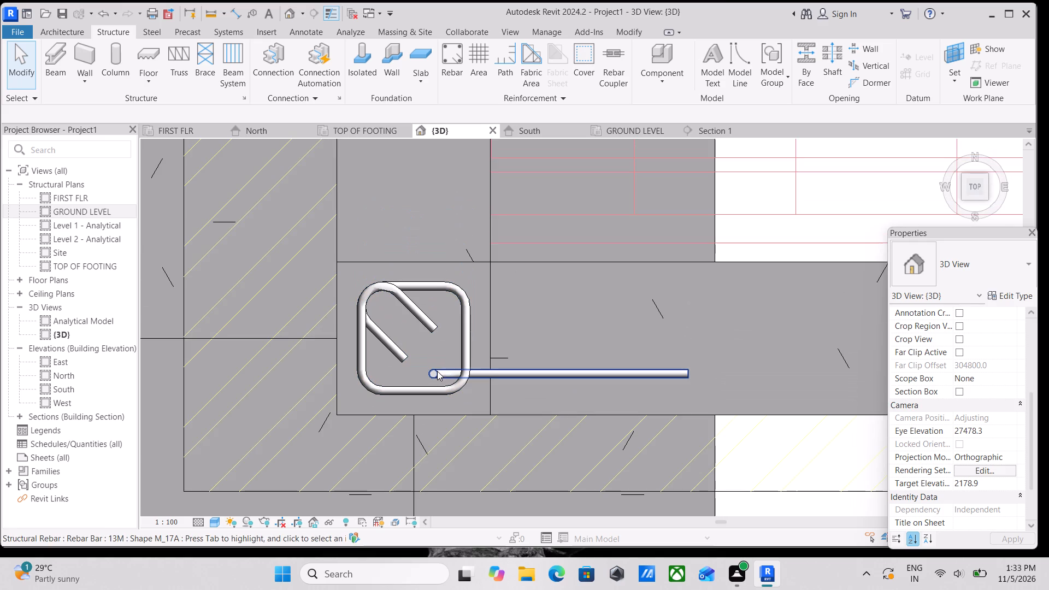
{"action": "left_click", "coordinate": [437, 371]}
{"action": "scroll", "coordinate": [490, 377], "scroll_direction": "down", "scroll_amount": 8}
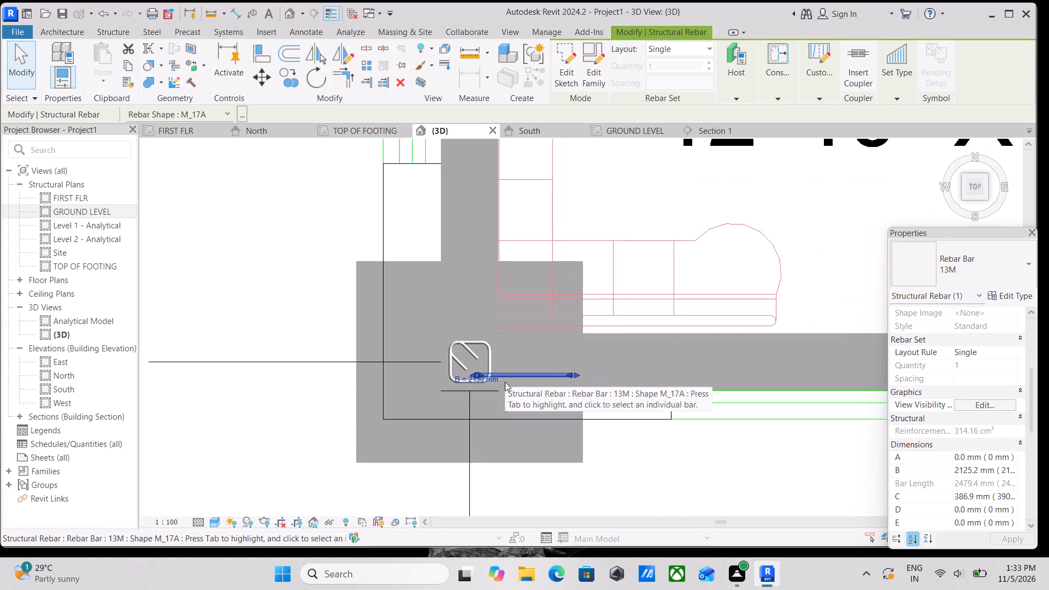
{"action": "scroll", "coordinate": [505, 382], "scroll_direction": "down", "scroll_amount": 2}
{"action": "middle_click_drag", "start_coordinate": [528, 427], "coordinate": [523, 184], "text": "shift"}
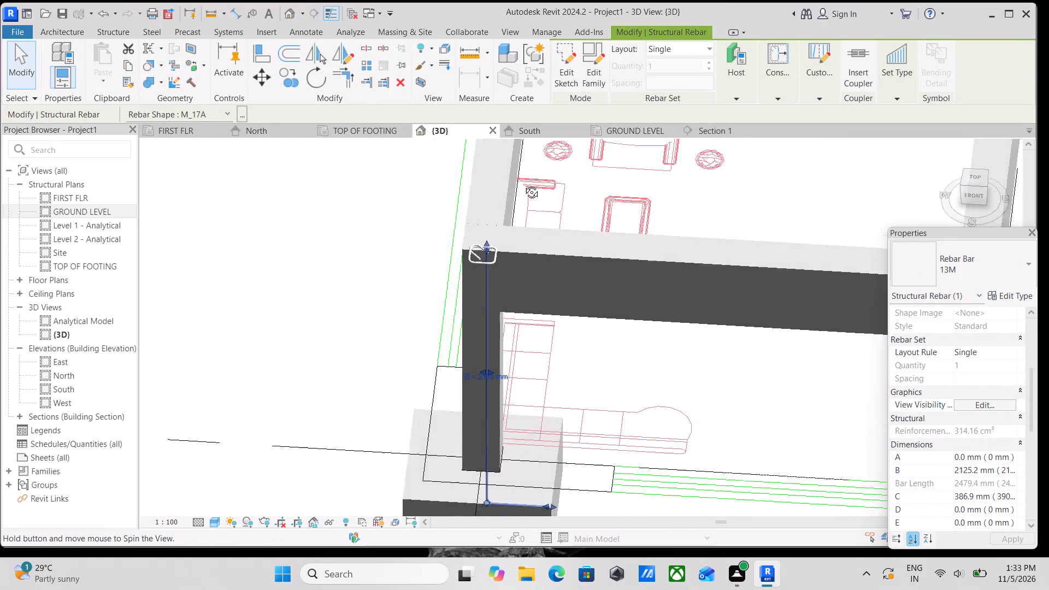
{"action": "middle_click_drag", "start_coordinate": [523, 184], "coordinate": [575, 185], "text": "shift"}
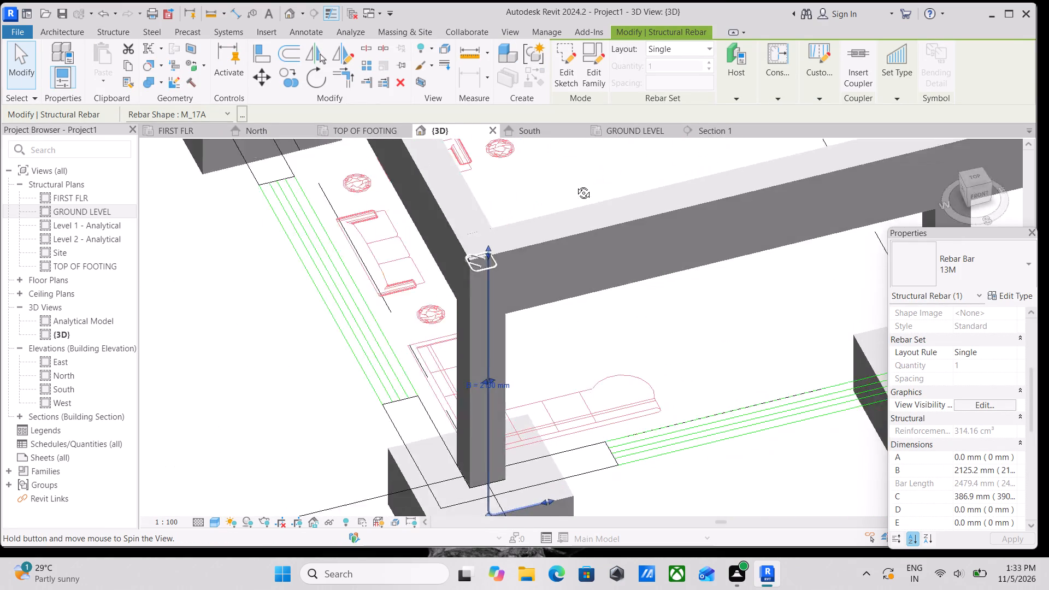
{"action": "middle_click_drag", "start_coordinate": [575, 185], "coordinate": [502, 428], "text": "shift"}
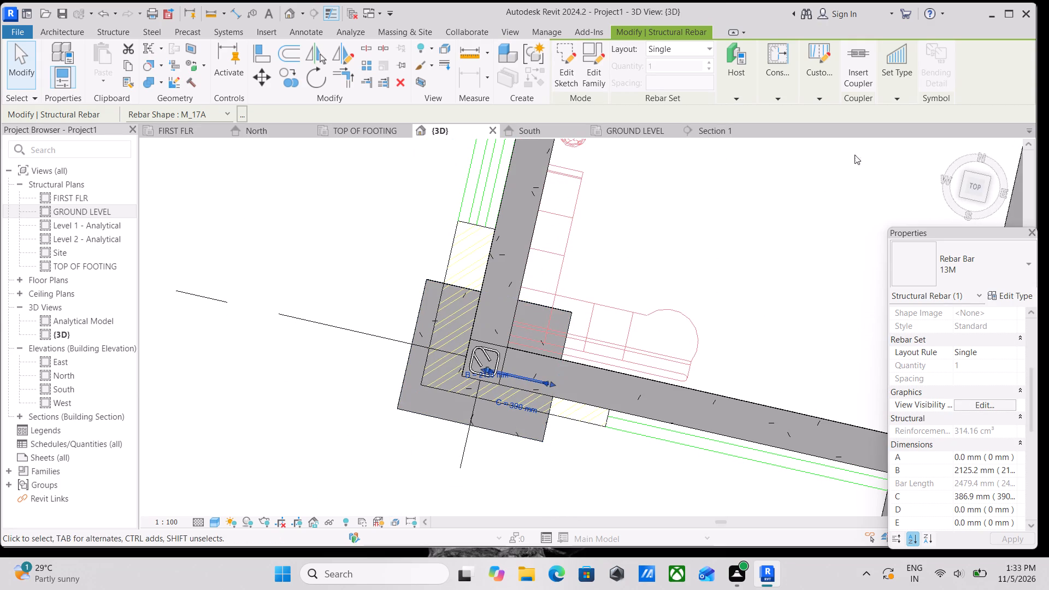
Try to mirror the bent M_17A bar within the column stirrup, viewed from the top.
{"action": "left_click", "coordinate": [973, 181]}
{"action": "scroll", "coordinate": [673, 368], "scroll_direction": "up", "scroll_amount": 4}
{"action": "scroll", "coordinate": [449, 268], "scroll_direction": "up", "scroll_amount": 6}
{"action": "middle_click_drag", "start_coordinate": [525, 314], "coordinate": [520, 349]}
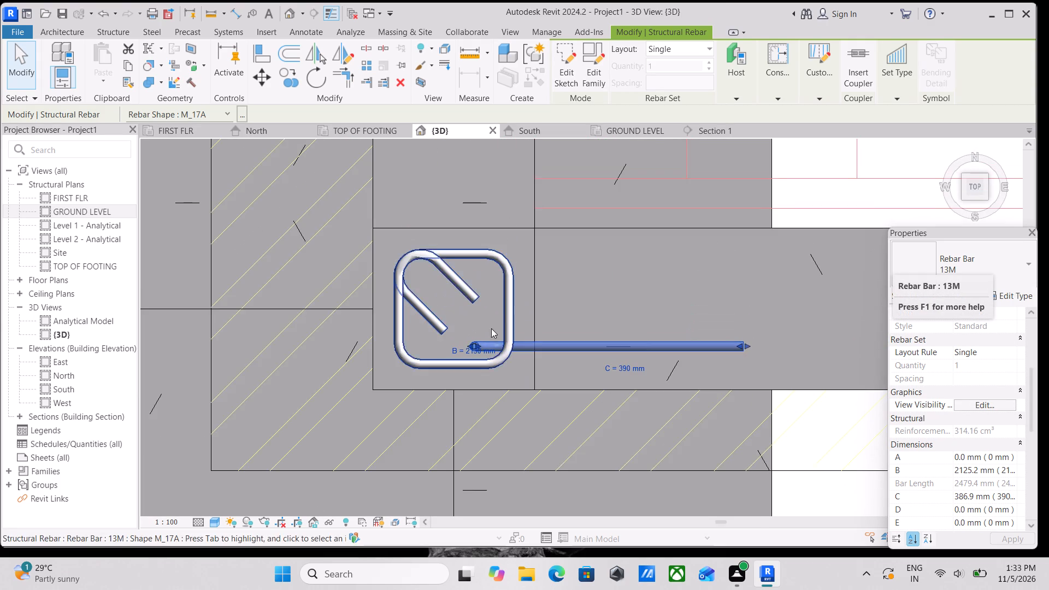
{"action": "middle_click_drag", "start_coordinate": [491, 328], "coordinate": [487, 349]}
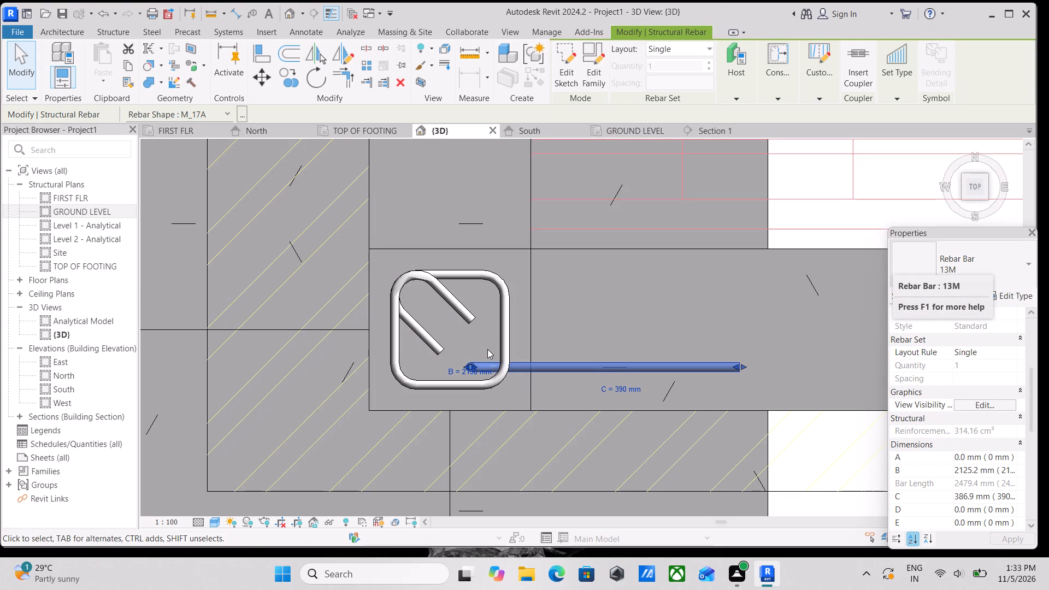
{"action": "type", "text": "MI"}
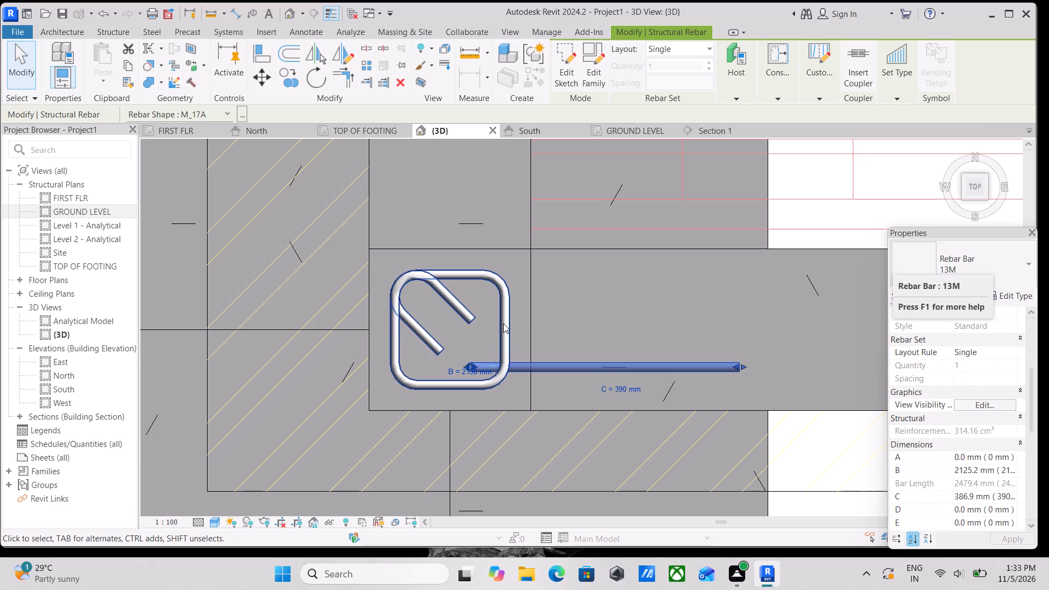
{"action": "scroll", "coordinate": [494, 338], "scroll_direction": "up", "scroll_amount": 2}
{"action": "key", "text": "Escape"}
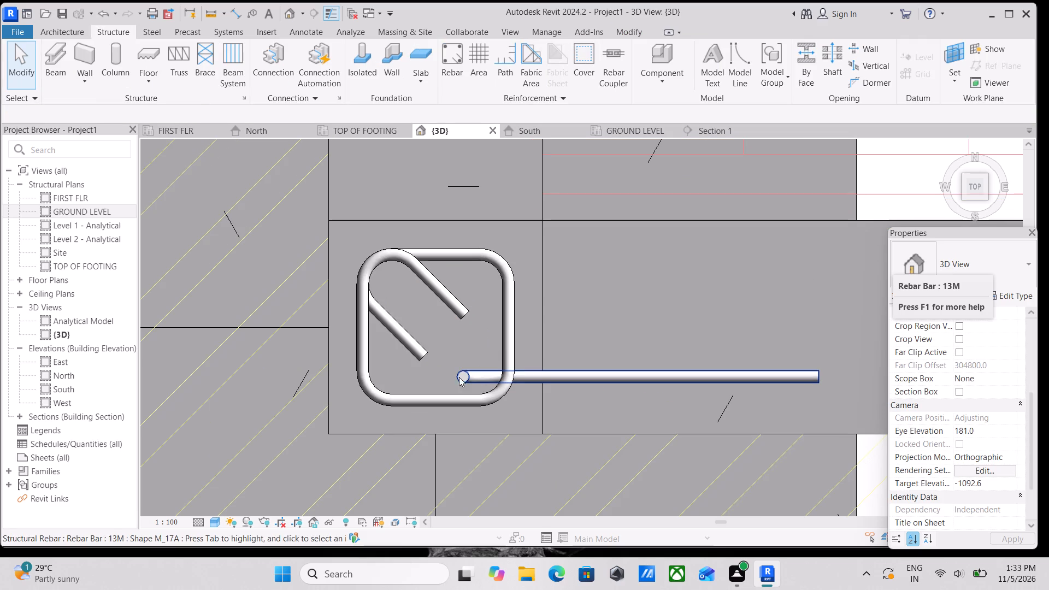
Nudge the bent M_17A bar four increments east and one increment south, towards the stirrup's inner corner.
{"action": "left_click", "coordinate": [468, 374]}
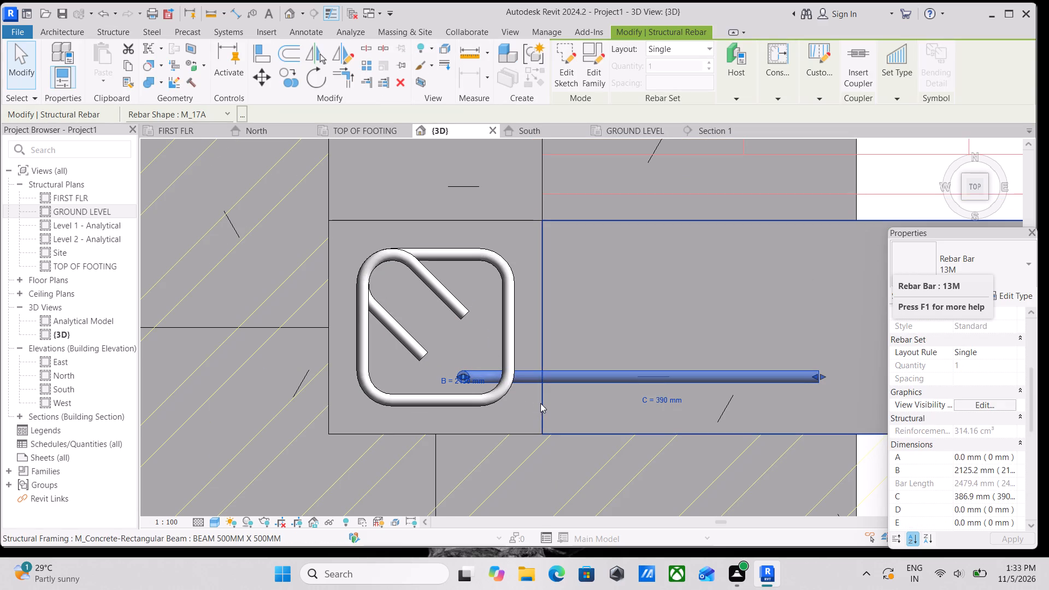
{"action": "key", "text": "Right"}
{"action": "key", "text": "Down"}
{"action": "key", "text": "Right"}
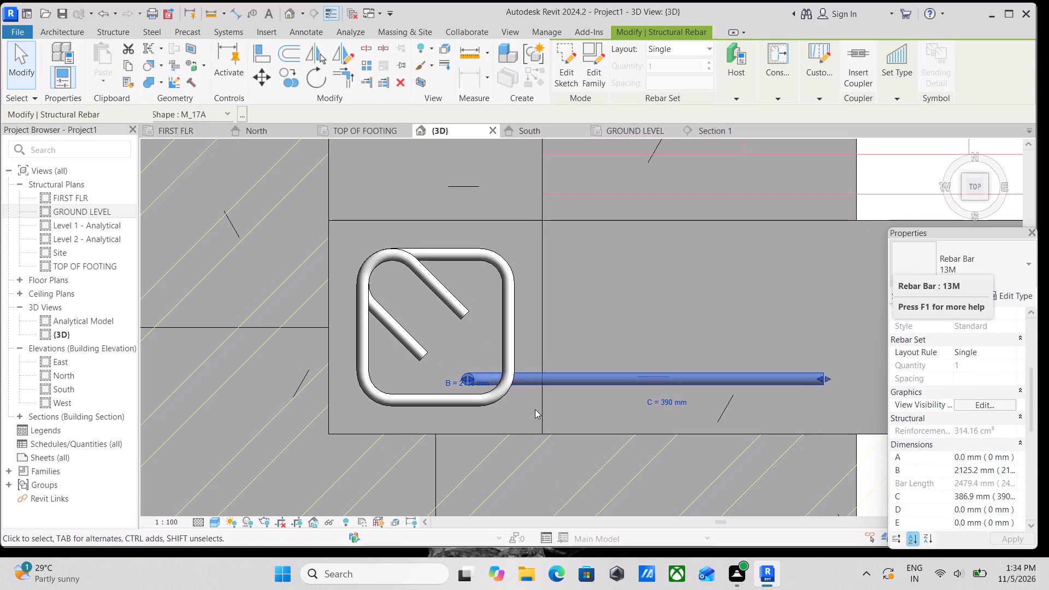
{"action": "key", "text": "Right"}
{"action": "key", "text": "Right"}
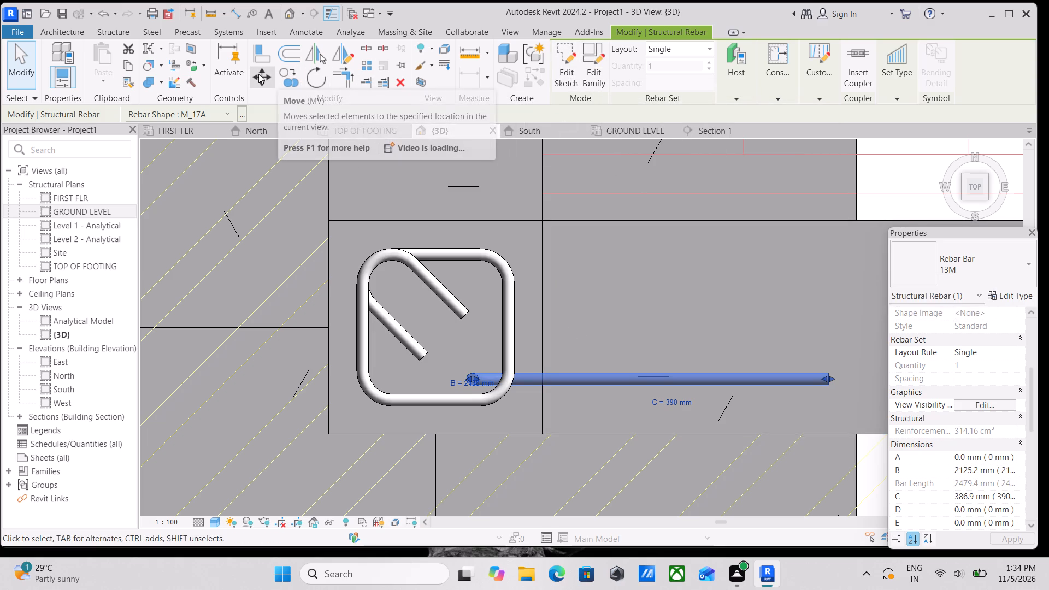
Rotate a copy of the M_17A bar about its vertical leg's centre by about 38.5° clockwise, towards the footing's outer corner.
{"action": "left_click", "coordinate": [317, 80]}
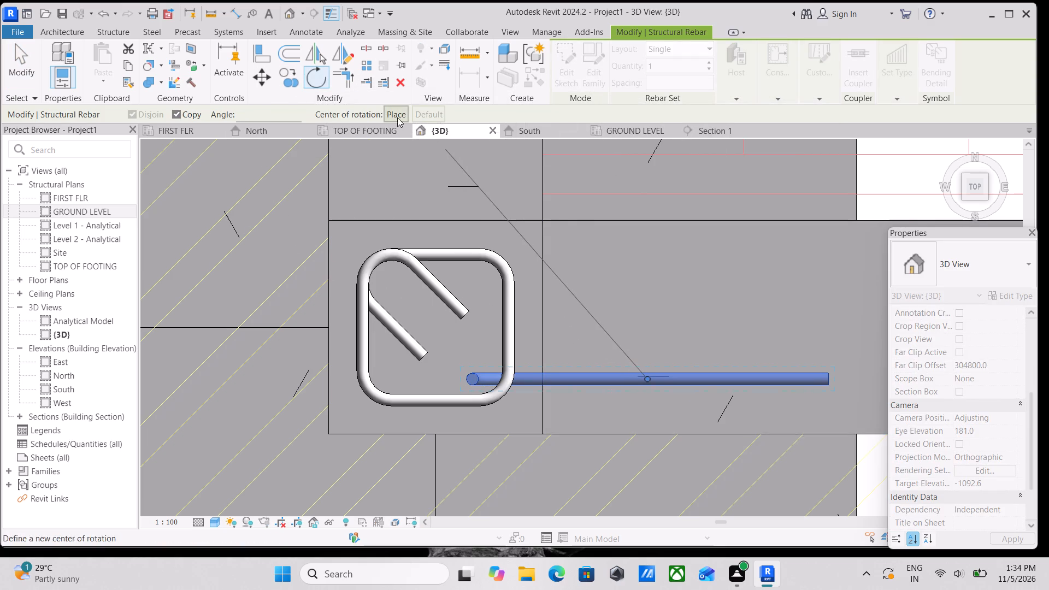
{"action": "left_click", "coordinate": [397, 117]}
{"action": "scroll", "coordinate": [482, 391], "scroll_direction": "up", "scroll_amount": 9}
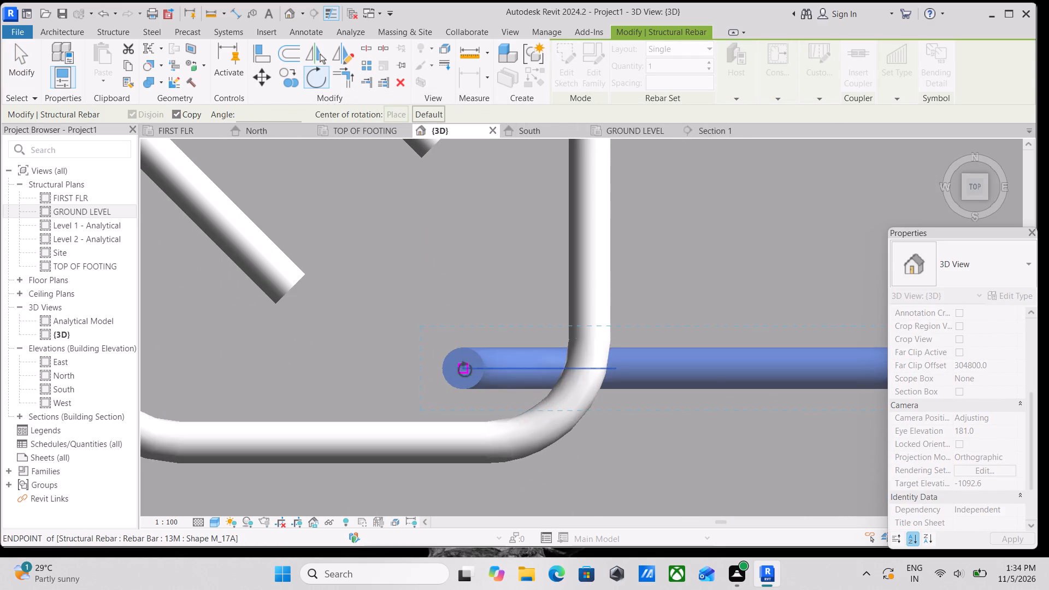
{"action": "left_click", "coordinate": [464, 367]}
{"action": "scroll", "coordinate": [733, 383], "scroll_direction": "down", "scroll_amount": 1}
{"action": "middle_click_drag", "start_coordinate": [693, 363], "coordinate": [512, 357]}
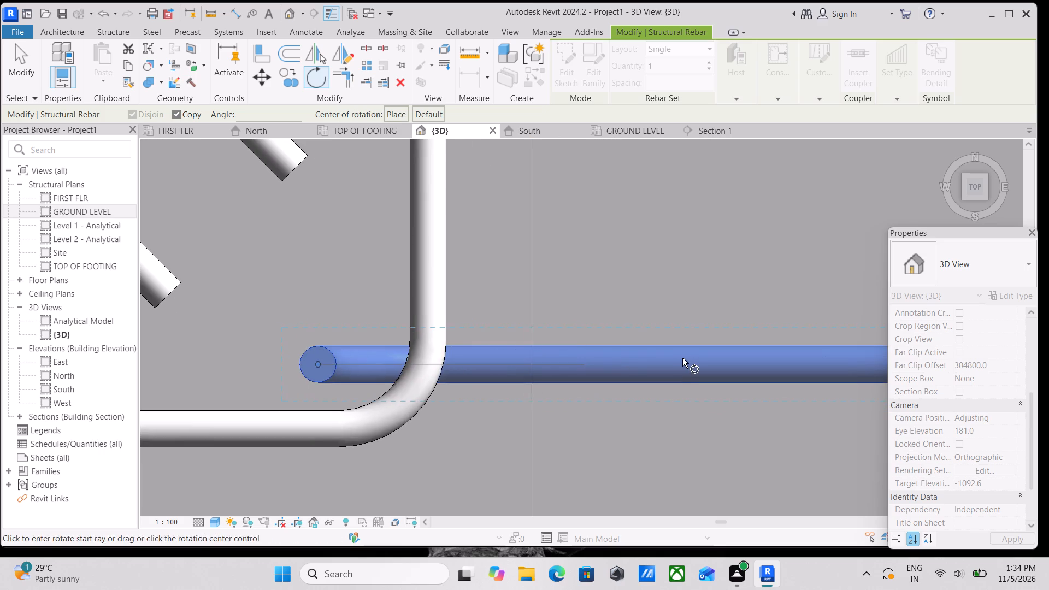
{"action": "scroll", "coordinate": [685, 357], "scroll_direction": "down", "scroll_amount": 5}
{"action": "middle_click_drag", "start_coordinate": [690, 357], "coordinate": [511, 358]}
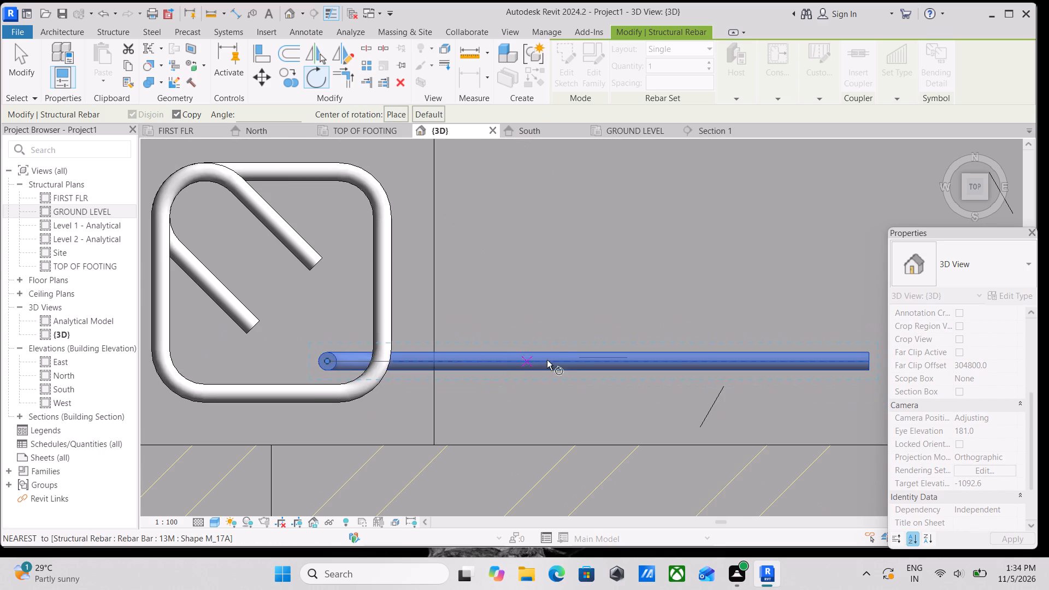
{"action": "left_click", "coordinate": [567, 359]}
{"action": "scroll", "coordinate": [553, 407], "scroll_direction": "down", "scroll_amount": 1}
{"action": "middle_click_drag", "start_coordinate": [553, 407], "coordinate": [574, 345]}
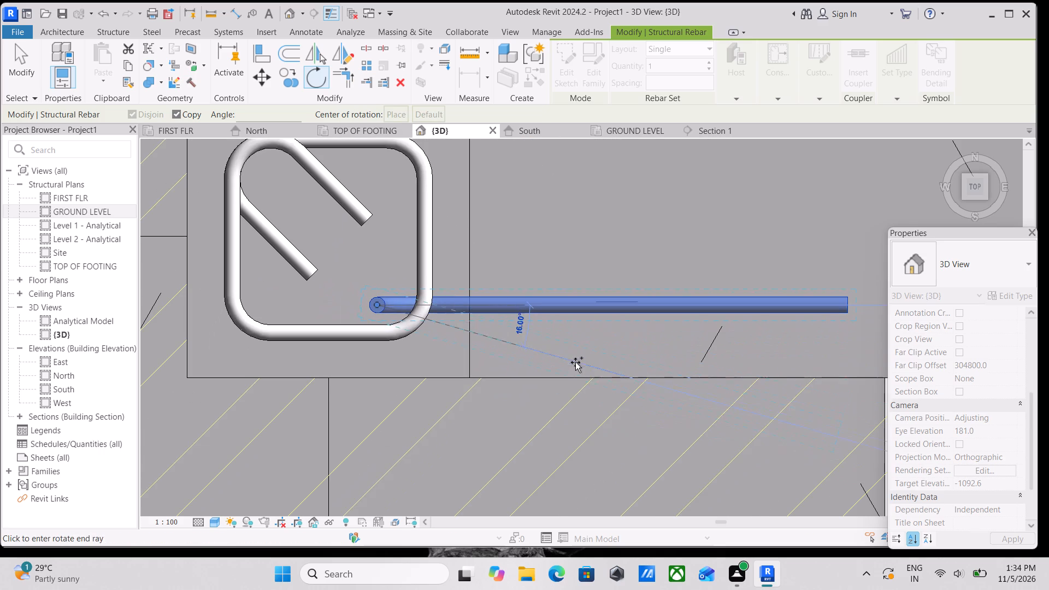
{"action": "scroll", "coordinate": [569, 376], "scroll_direction": "down", "scroll_amount": 1}
{"action": "middle_click_drag", "start_coordinate": [569, 376], "coordinate": [566, 285]}
{"action": "scroll", "coordinate": [566, 285], "scroll_direction": "down", "scroll_amount": 2}
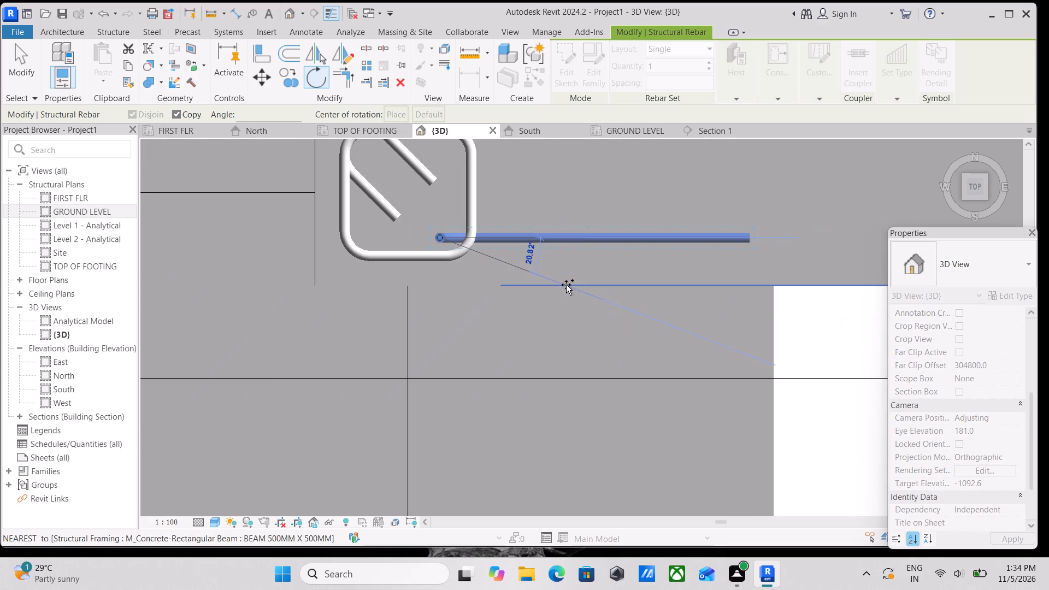
{"action": "scroll", "coordinate": [569, 299], "scroll_direction": "down", "scroll_amount": 2}
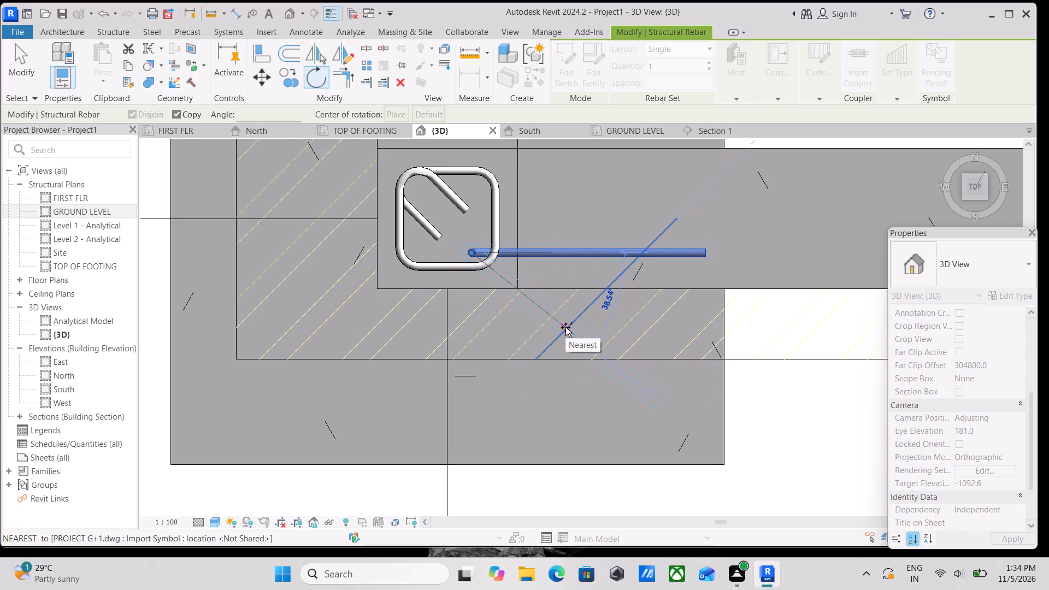
{"action": "left_click", "coordinate": [565, 327]}
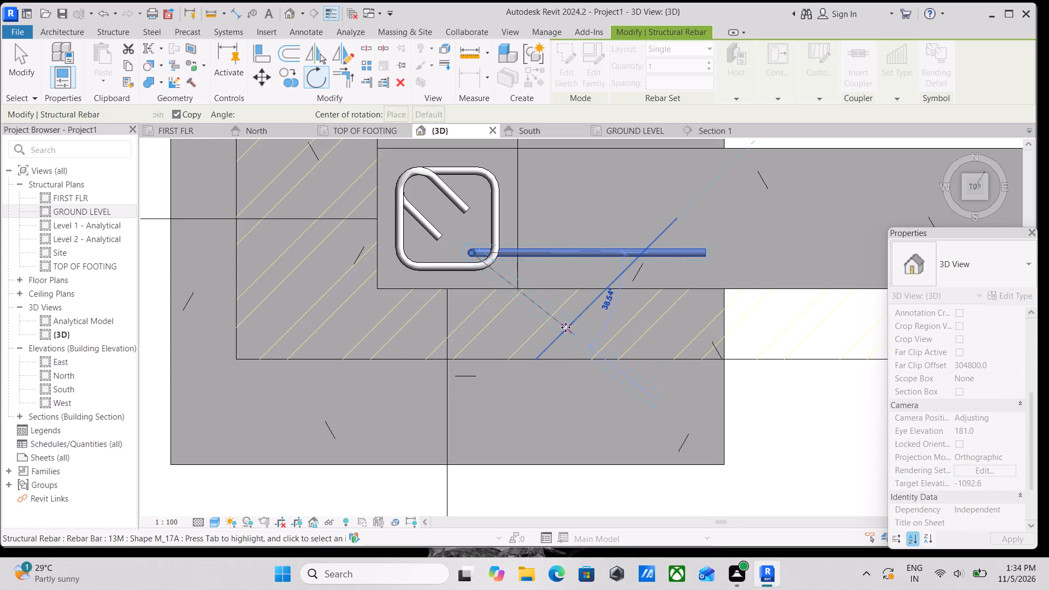
{"action": "scroll", "coordinate": [593, 281], "scroll_direction": "down", "scroll_amount": 2}
{"action": "middle_click_drag", "start_coordinate": [593, 280], "coordinate": [571, 333]}
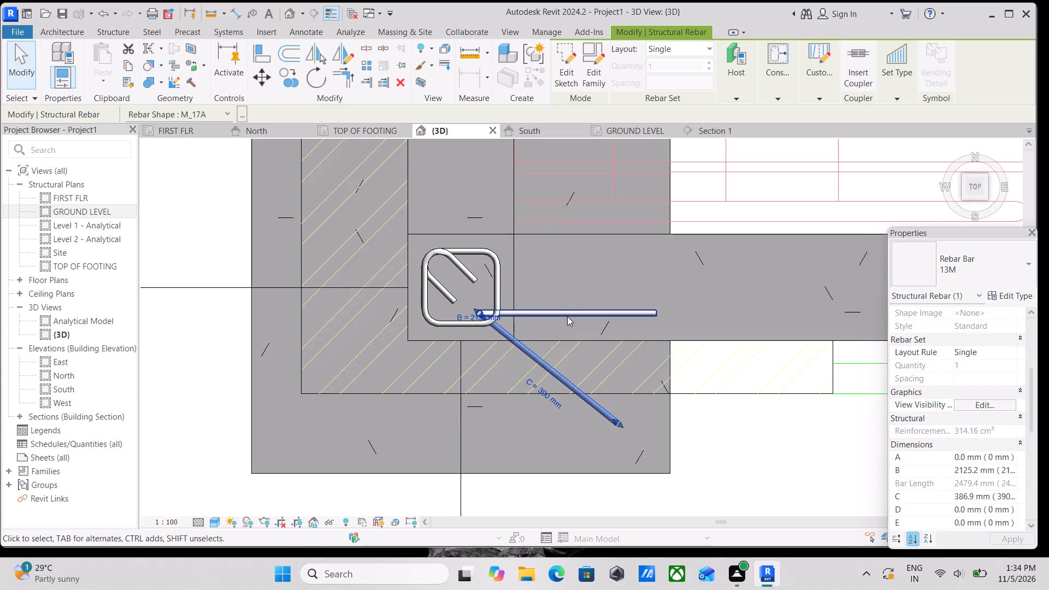
{"action": "scroll", "coordinate": [561, 320], "scroll_direction": "up", "scroll_amount": 2}
{"action": "key", "text": "Escape"}
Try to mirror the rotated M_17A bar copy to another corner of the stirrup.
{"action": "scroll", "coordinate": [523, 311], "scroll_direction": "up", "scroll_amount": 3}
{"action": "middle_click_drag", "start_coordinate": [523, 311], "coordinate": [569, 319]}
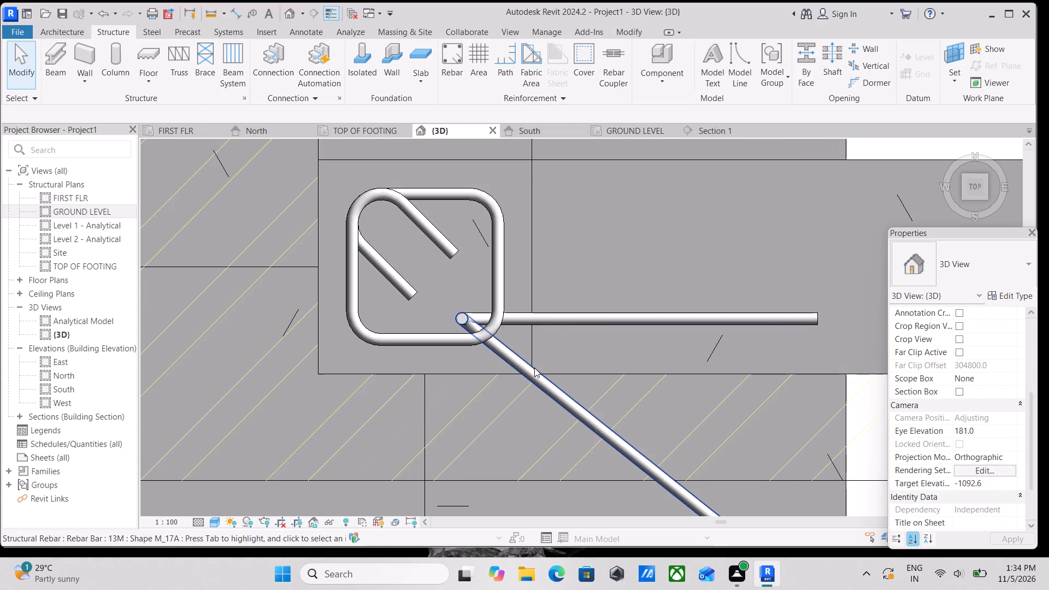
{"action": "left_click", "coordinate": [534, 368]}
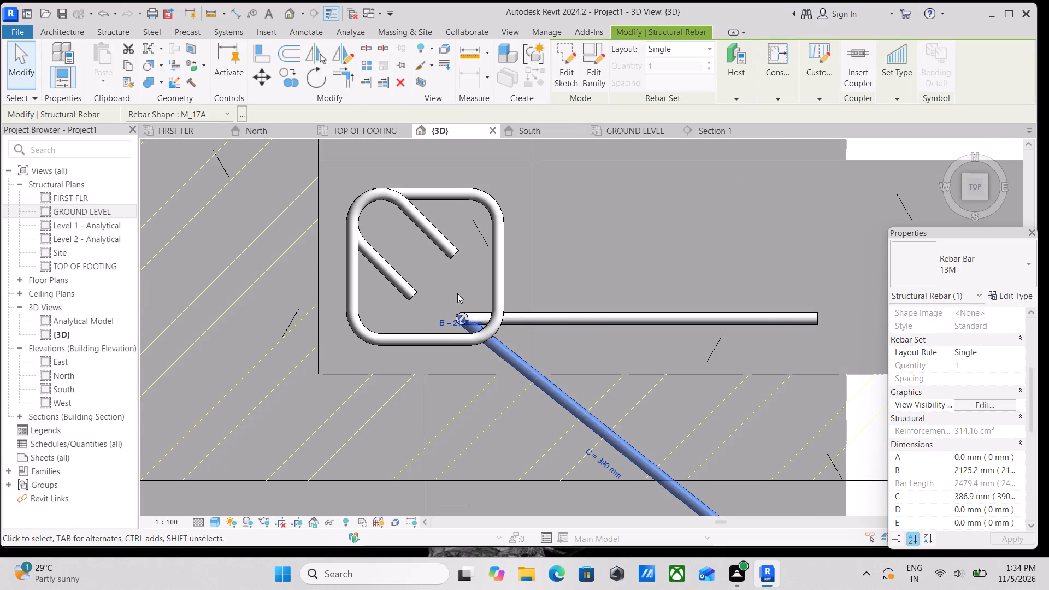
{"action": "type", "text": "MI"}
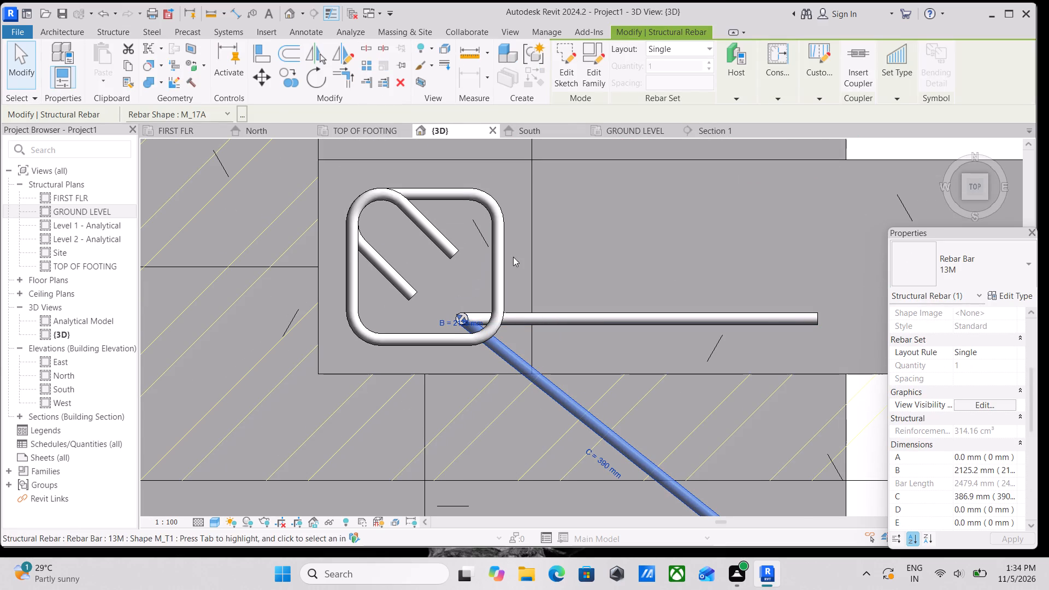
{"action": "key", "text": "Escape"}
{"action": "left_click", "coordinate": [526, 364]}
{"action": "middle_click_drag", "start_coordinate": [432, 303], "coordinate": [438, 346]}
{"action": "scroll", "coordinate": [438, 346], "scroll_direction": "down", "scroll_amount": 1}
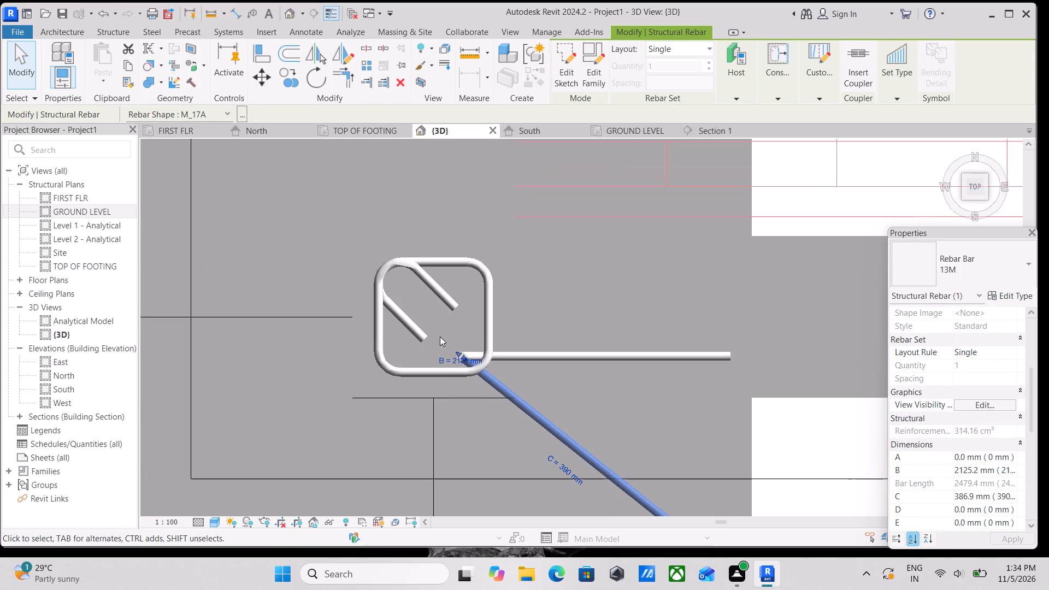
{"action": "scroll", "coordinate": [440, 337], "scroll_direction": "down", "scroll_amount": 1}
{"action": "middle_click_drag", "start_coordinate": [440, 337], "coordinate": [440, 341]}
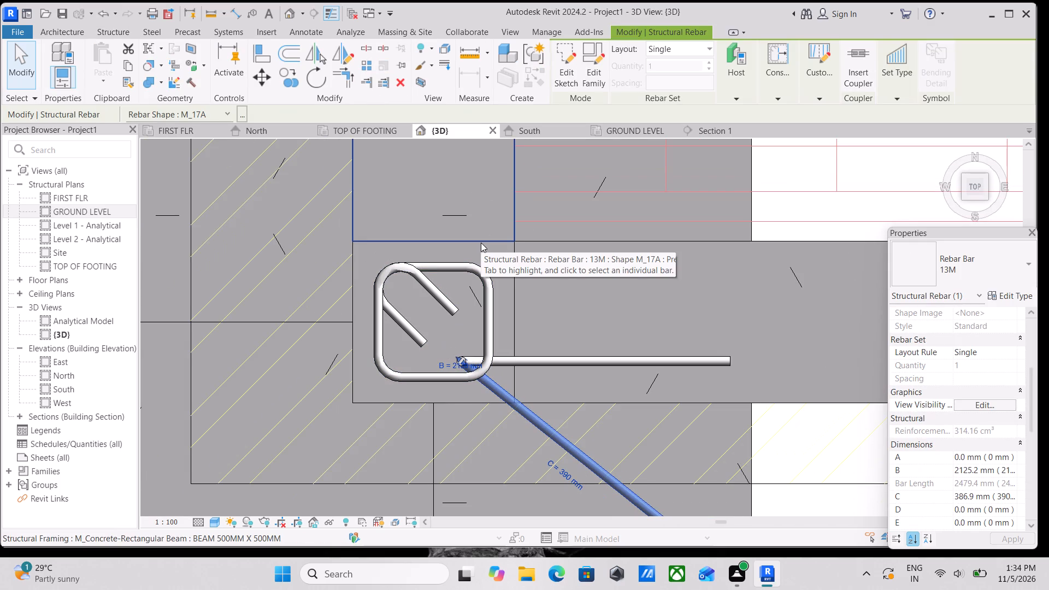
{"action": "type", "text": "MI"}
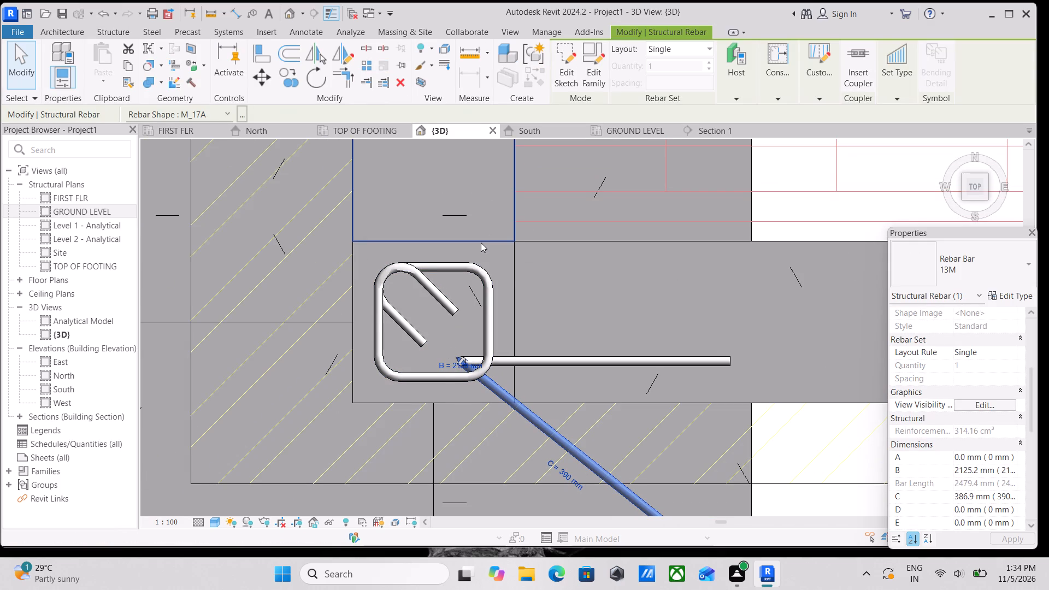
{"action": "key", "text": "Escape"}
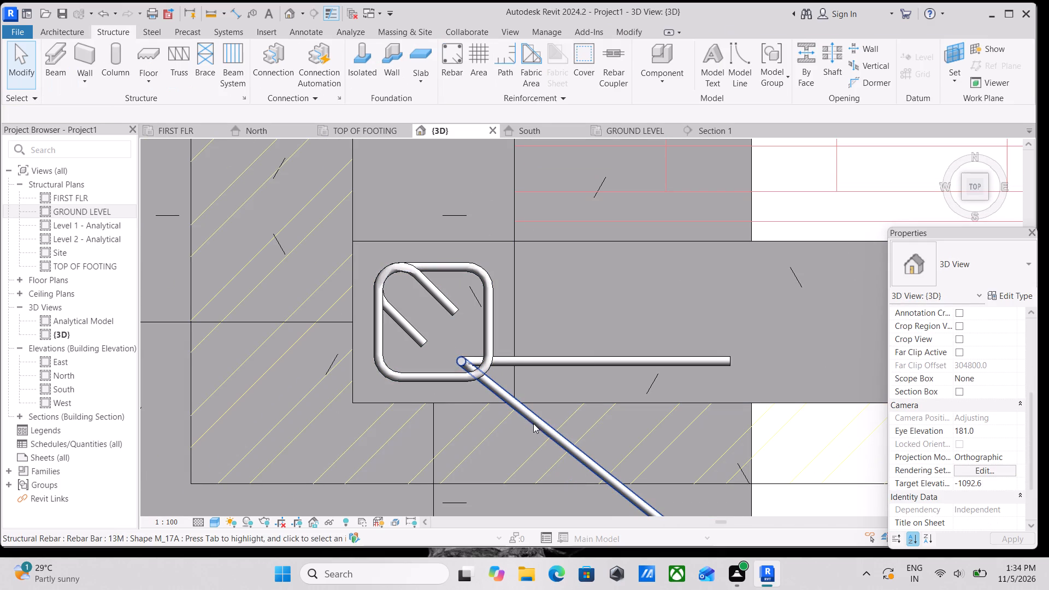
Examine the rotated bar's position relative to the stirrup and the original bar from above.
{"action": "left_click", "coordinate": [526, 412]}
{"action": "middle_click_drag", "start_coordinate": [588, 222], "coordinate": [606, 263]}
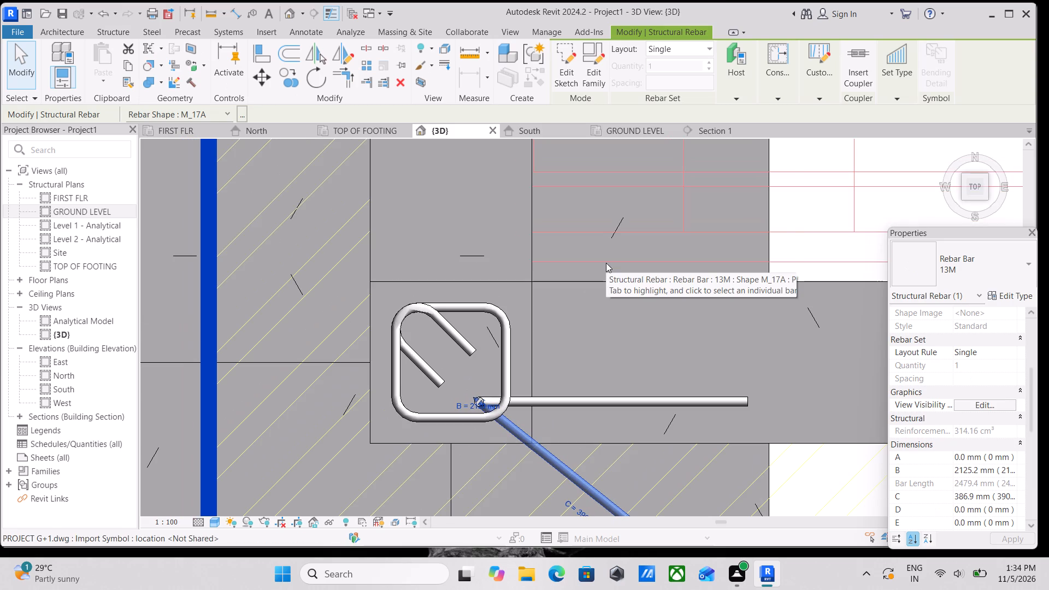
{"action": "scroll", "coordinate": [494, 383], "scroll_direction": "up", "scroll_amount": 2}
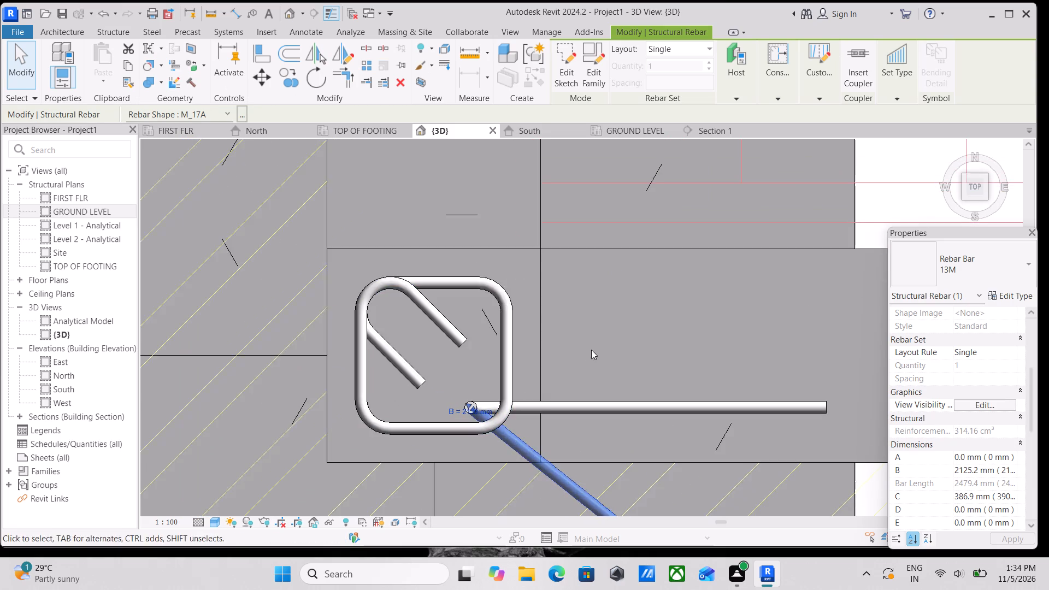
{"action": "middle_click_drag", "start_coordinate": [593, 349], "coordinate": [640, 297]}
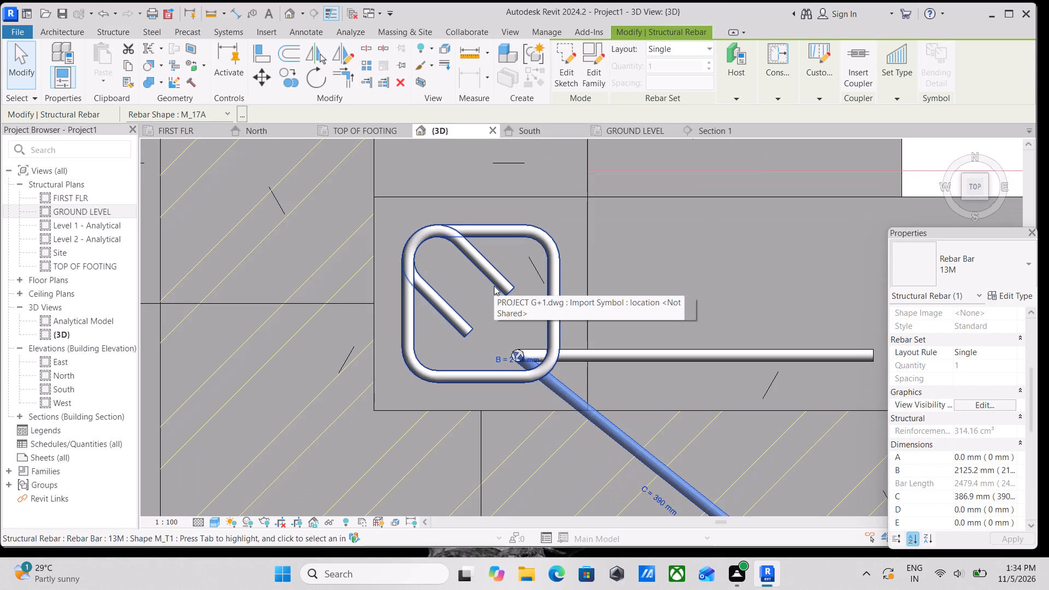
{"action": "scroll", "coordinate": [481, 294], "scroll_direction": "down", "scroll_amount": 1}
{"action": "scroll", "coordinate": [485, 298], "scroll_direction": "up", "scroll_amount": 2}
{"action": "scroll", "coordinate": [490, 298], "scroll_direction": "down", "scroll_amount": 1}
{"action": "middle_click_drag", "start_coordinate": [490, 298], "coordinate": [467, 311]}
{"action": "scroll", "coordinate": [492, 278], "scroll_direction": "down", "scroll_amount": 1}
{"action": "middle_click_drag", "start_coordinate": [492, 278], "coordinate": [436, 304]}
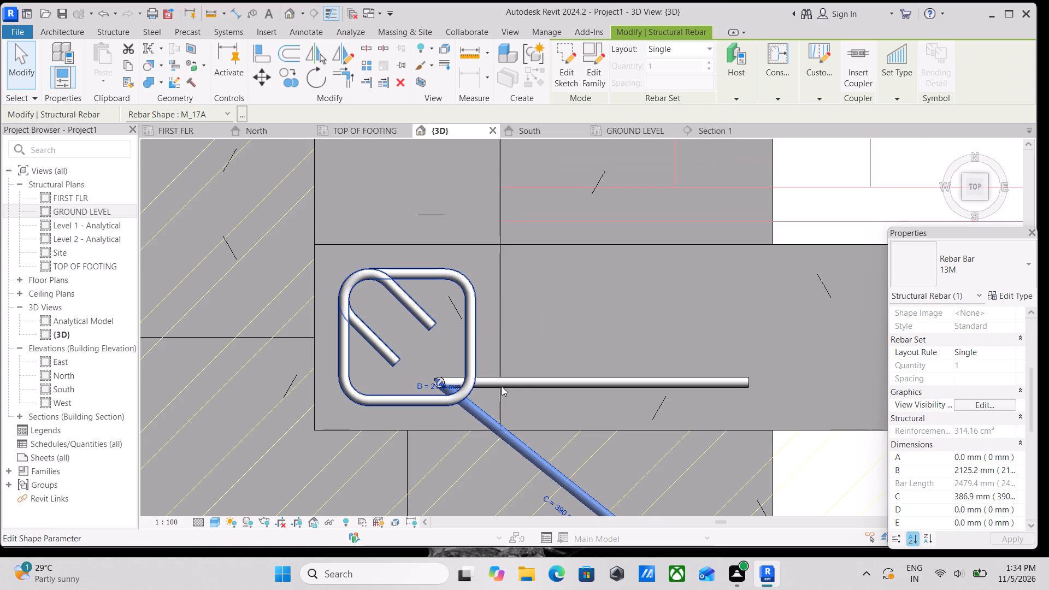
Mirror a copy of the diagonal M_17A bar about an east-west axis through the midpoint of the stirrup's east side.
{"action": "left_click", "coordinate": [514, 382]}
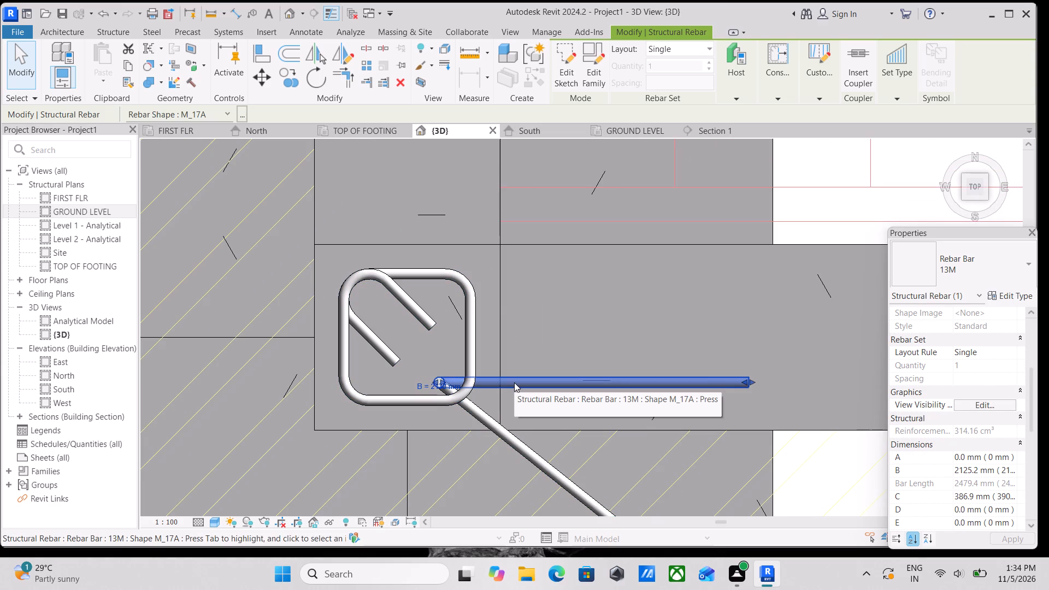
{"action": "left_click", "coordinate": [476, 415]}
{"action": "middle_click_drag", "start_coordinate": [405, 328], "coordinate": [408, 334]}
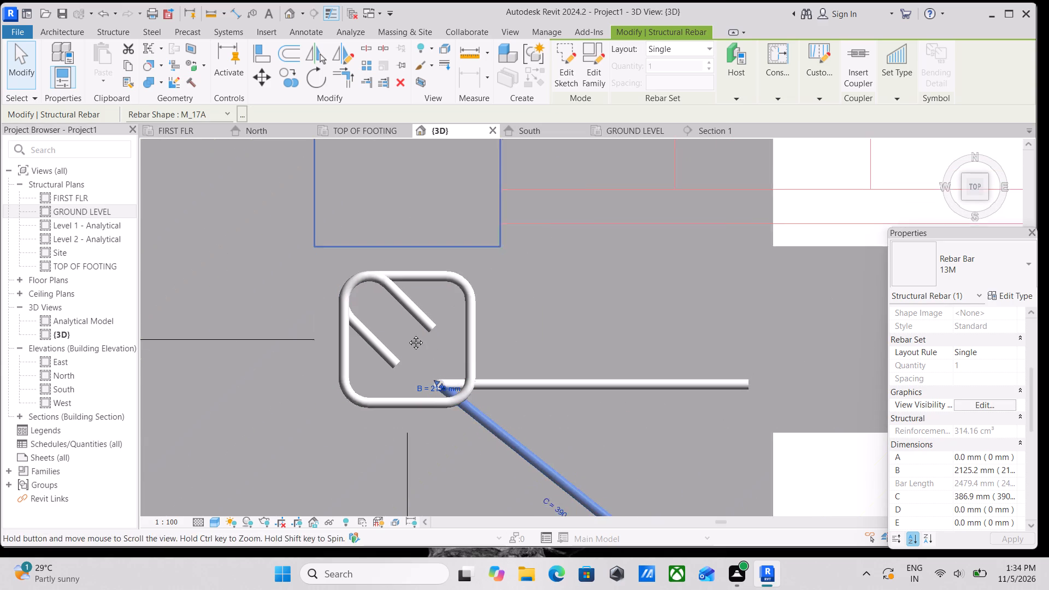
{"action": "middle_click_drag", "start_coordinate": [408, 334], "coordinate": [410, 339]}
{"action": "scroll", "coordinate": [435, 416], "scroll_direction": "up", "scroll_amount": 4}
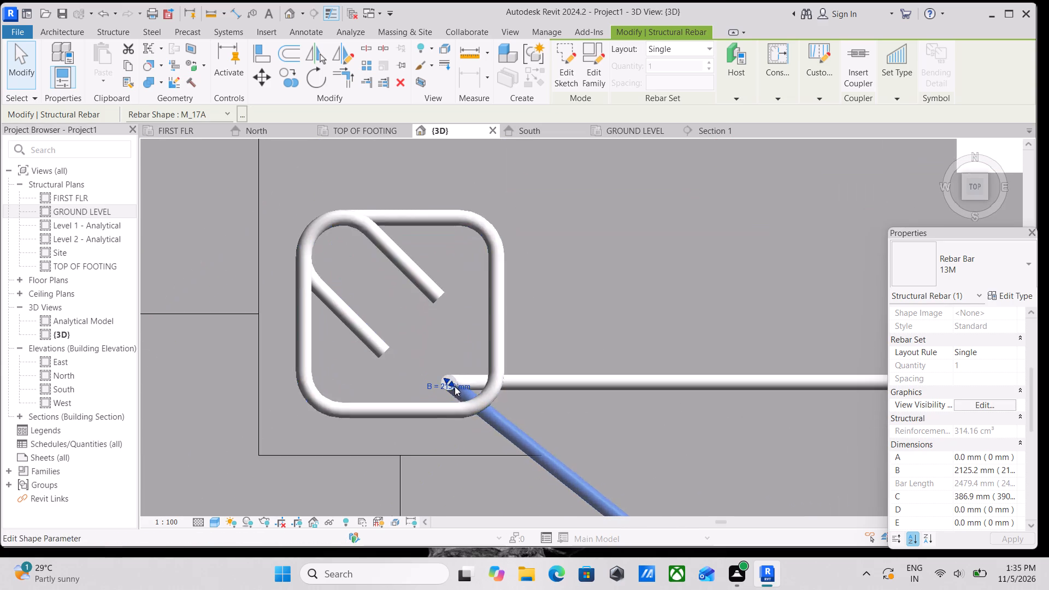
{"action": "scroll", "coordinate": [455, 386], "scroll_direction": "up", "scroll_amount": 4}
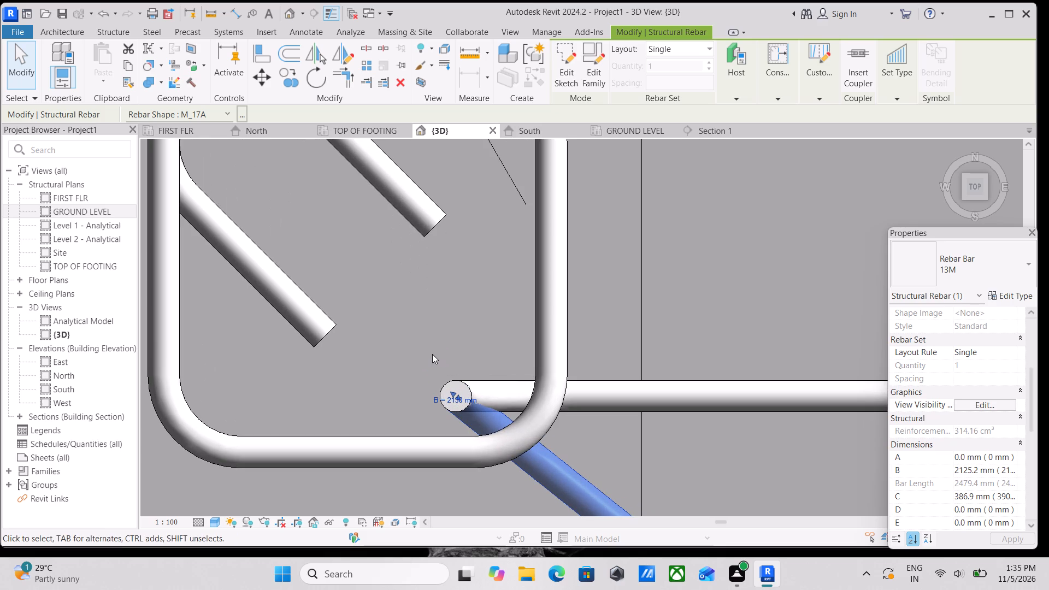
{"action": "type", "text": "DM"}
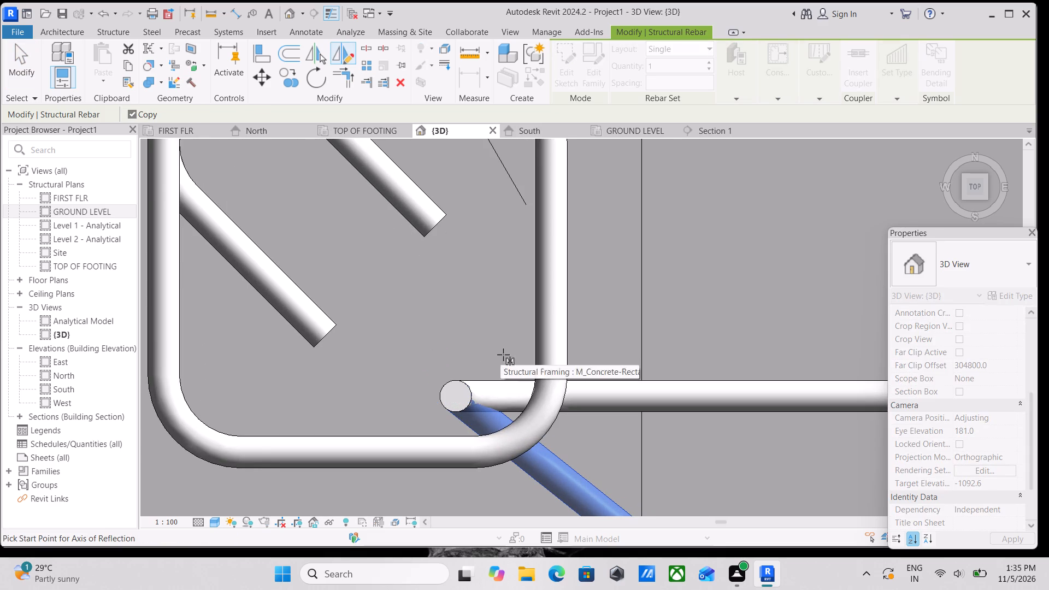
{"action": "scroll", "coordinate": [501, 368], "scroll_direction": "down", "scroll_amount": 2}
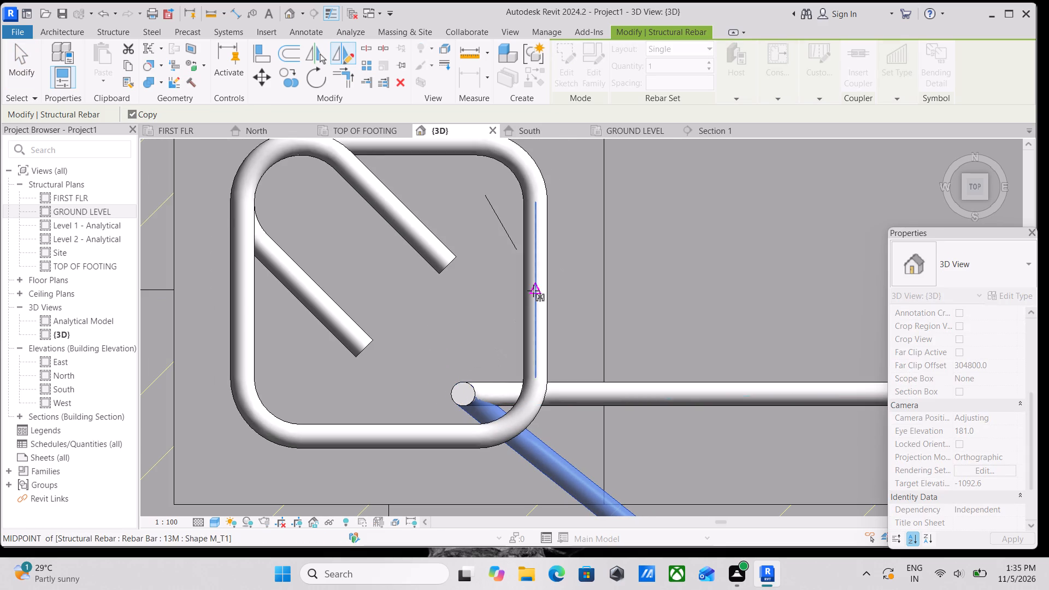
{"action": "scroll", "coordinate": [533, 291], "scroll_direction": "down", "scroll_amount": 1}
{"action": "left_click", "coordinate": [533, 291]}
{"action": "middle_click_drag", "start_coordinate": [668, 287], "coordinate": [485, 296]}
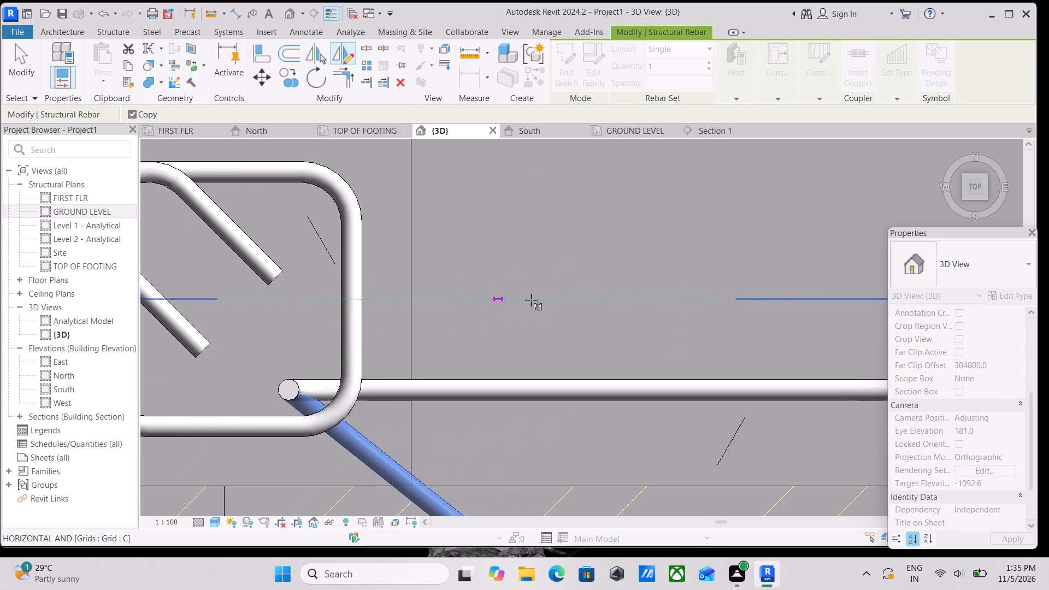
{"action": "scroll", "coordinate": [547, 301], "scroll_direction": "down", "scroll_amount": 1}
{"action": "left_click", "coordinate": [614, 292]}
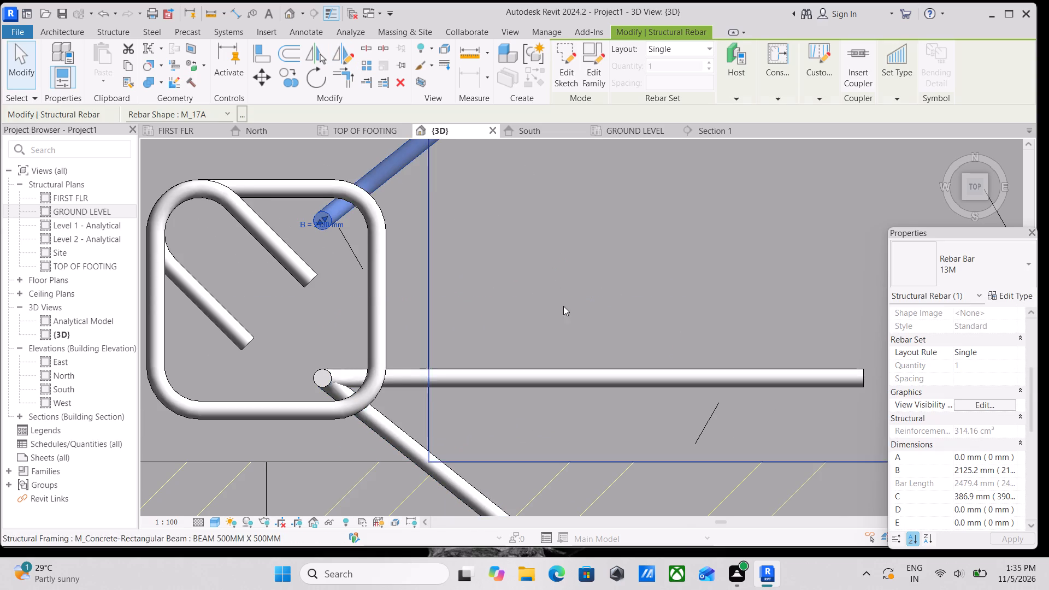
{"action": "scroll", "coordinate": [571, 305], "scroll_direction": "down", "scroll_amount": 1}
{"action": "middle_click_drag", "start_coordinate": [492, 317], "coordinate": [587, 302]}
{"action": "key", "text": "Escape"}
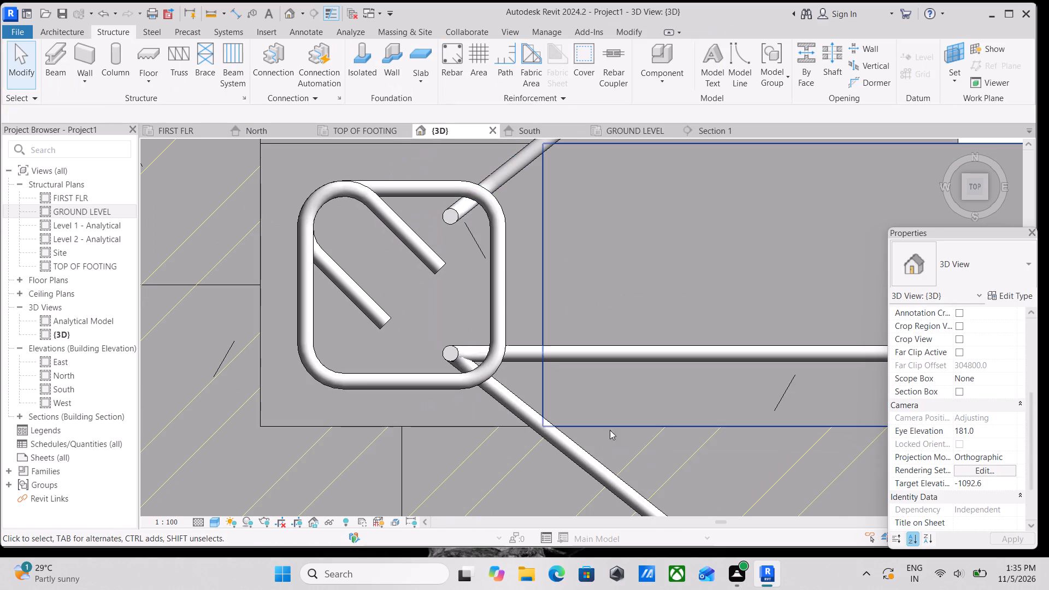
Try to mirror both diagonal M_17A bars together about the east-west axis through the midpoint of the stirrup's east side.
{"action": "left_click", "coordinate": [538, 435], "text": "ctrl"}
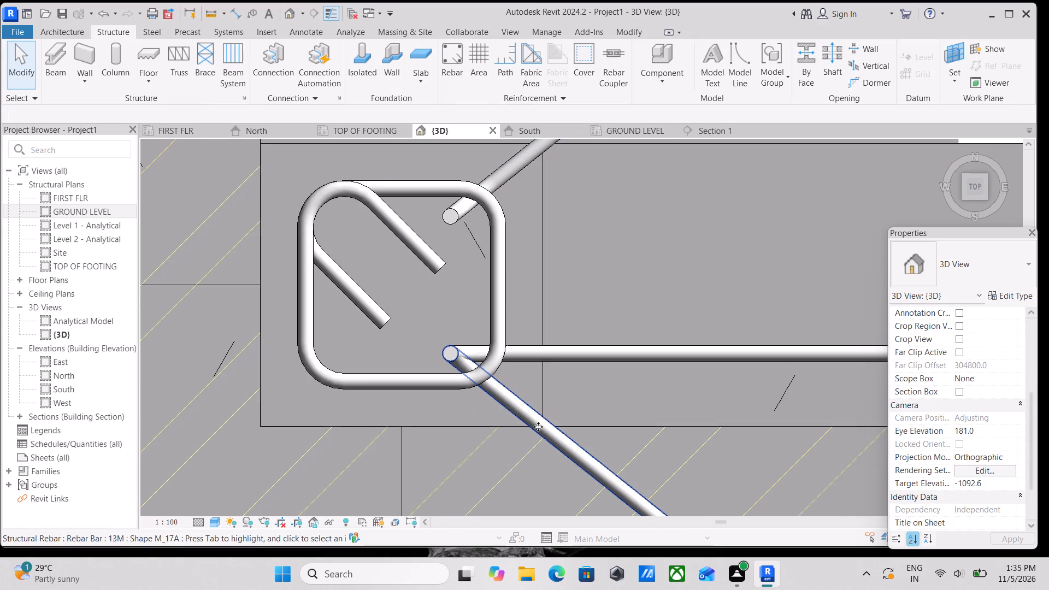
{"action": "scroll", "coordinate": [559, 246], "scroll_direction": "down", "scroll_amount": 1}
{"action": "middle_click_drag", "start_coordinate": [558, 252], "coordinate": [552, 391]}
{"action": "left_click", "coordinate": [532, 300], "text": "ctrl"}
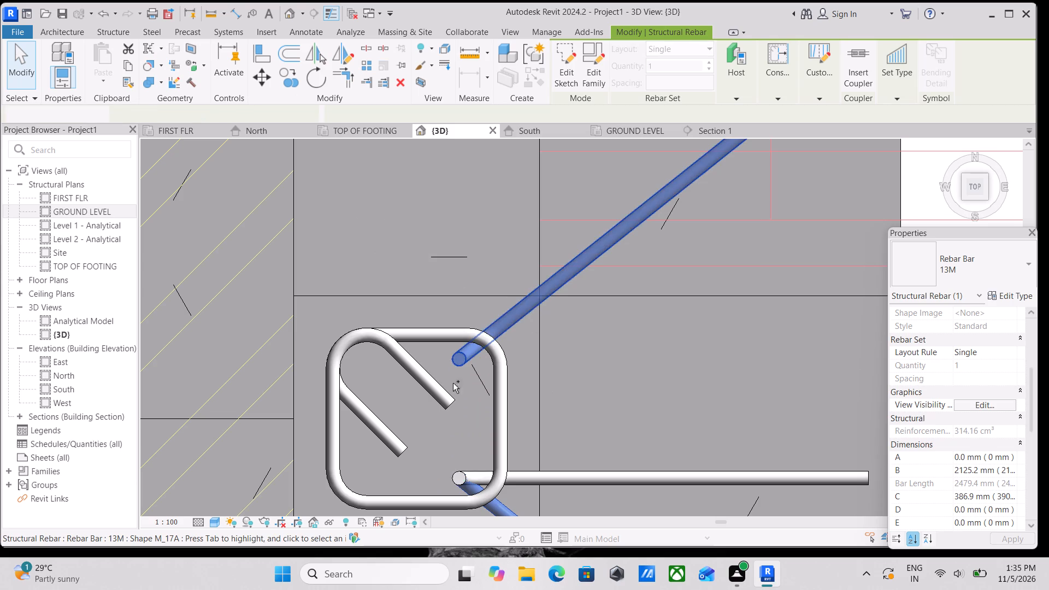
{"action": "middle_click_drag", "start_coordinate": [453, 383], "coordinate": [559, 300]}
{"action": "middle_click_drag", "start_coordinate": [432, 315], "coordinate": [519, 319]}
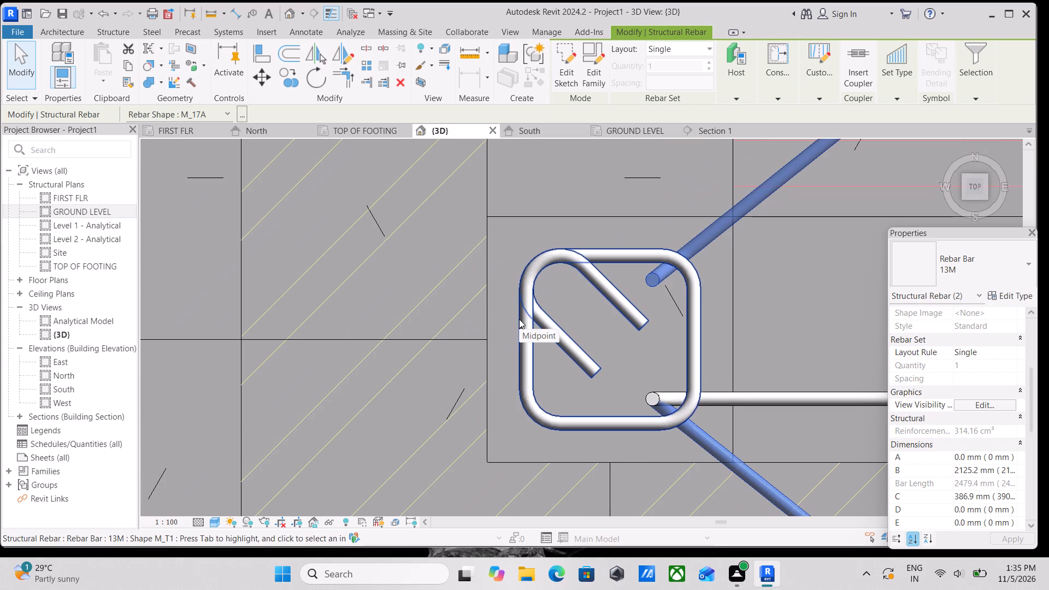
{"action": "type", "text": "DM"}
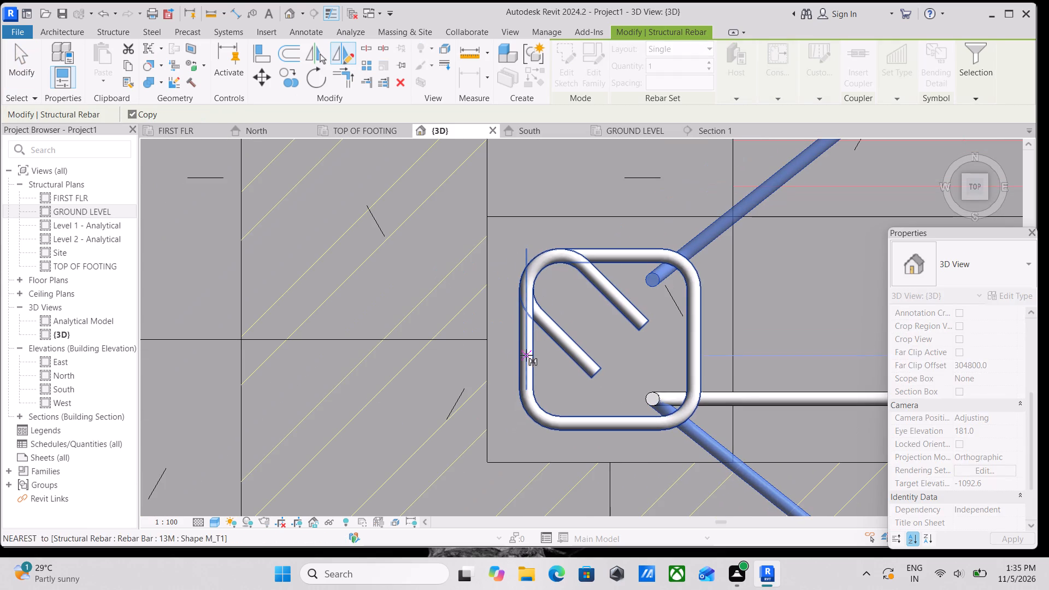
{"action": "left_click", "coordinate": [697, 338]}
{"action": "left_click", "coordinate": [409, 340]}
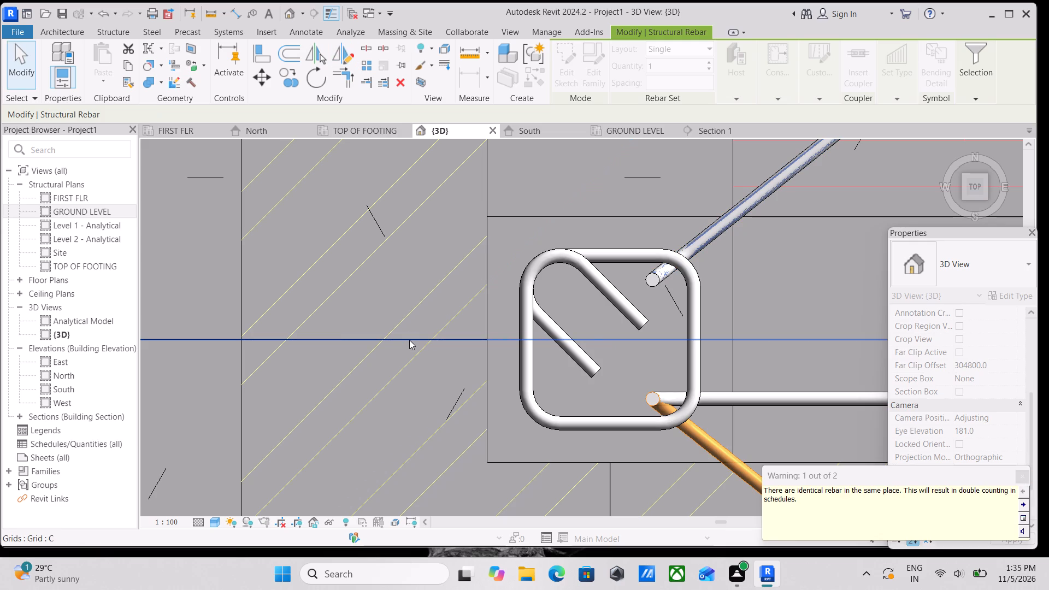
Undo both mirror operations and the earlier rotated copy, leaving only the original M_17A bar and the stirrup.
{"action": "key", "text": "ctrl+z"}
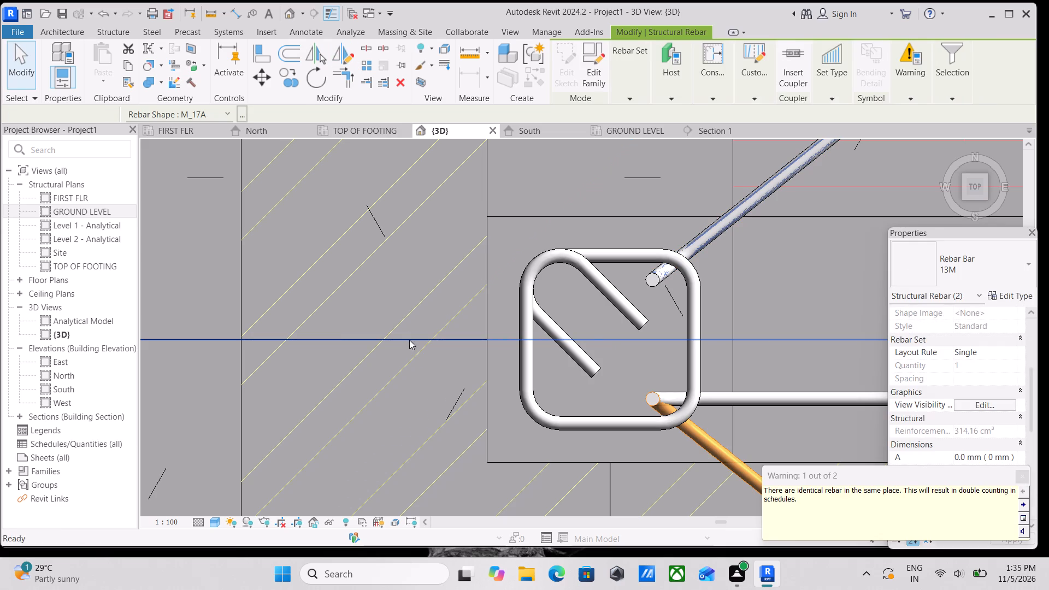
{"action": "key", "text": "ctrl+z"}
{"action": "scroll", "coordinate": [708, 348], "scroll_direction": "down", "scroll_amount": 3}
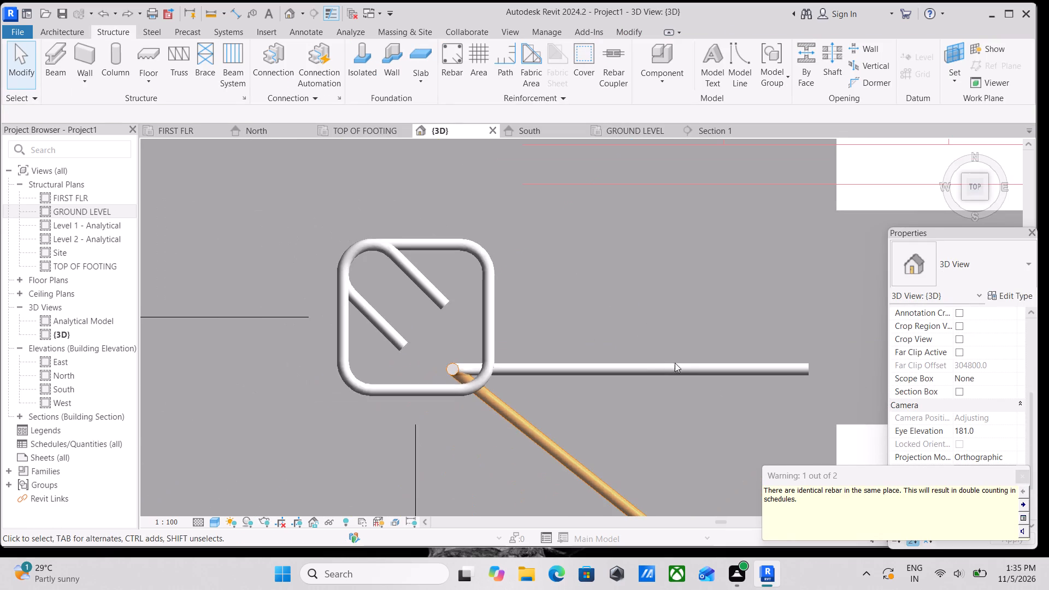
{"action": "key", "text": "ctrl+z"}
Rotate a copy of the original M_17A bar 42° clockwise about its vertical leg's centre, towards the footing's outer corner.
{"action": "scroll", "coordinate": [596, 370], "scroll_direction": "down", "scroll_amount": 1}
{"action": "scroll", "coordinate": [519, 270], "scroll_direction": "up", "scroll_amount": 4}
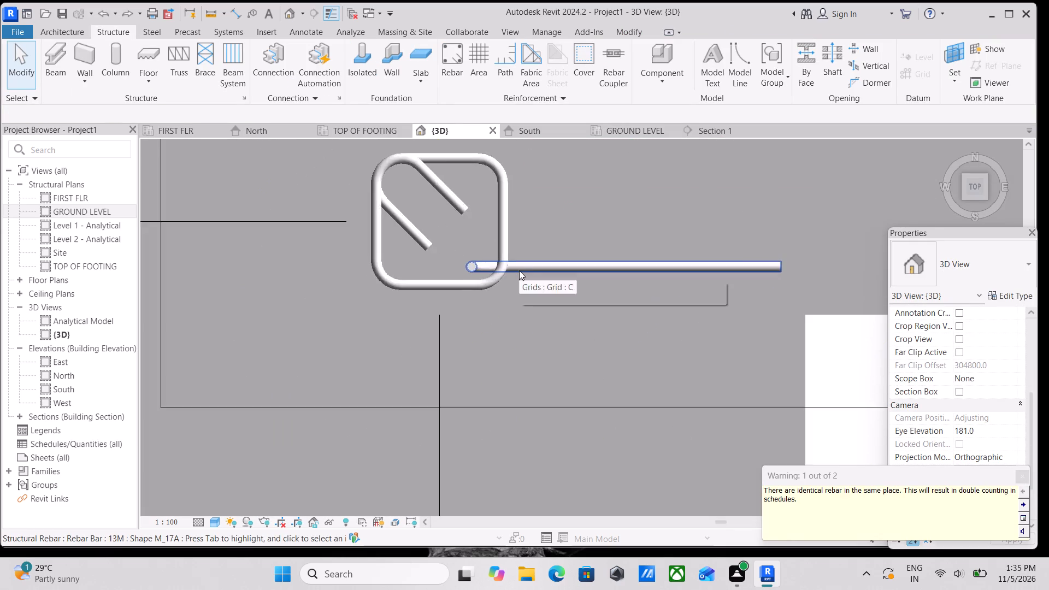
{"action": "scroll", "coordinate": [519, 270], "scroll_direction": "up", "scroll_amount": 3}
{"action": "left_click", "coordinate": [525, 261]}
{"action": "middle_click_drag", "start_coordinate": [458, 197], "coordinate": [455, 244]}
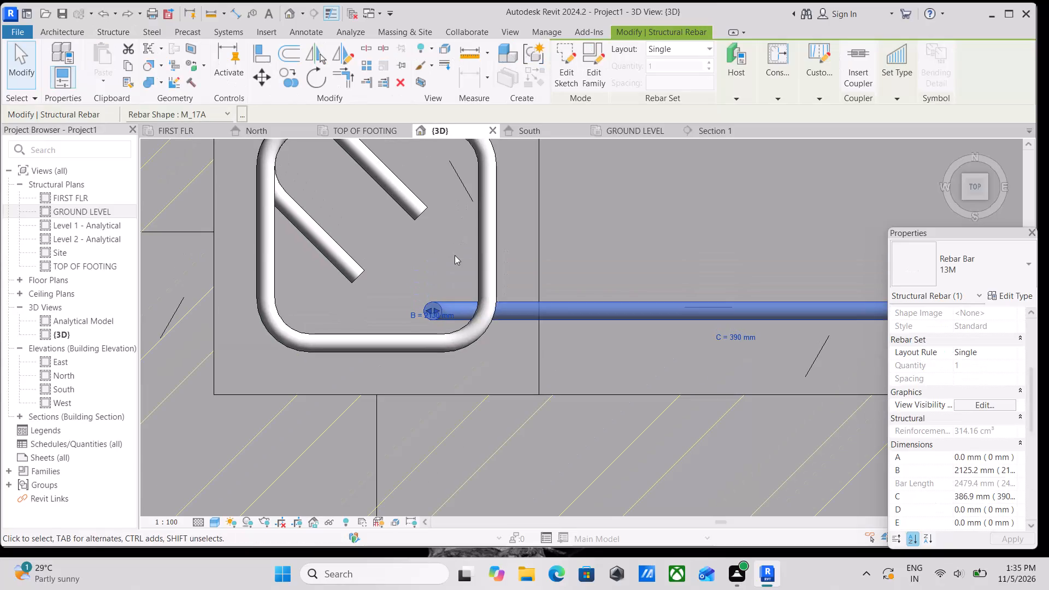
{"action": "type", "text": "RO"}
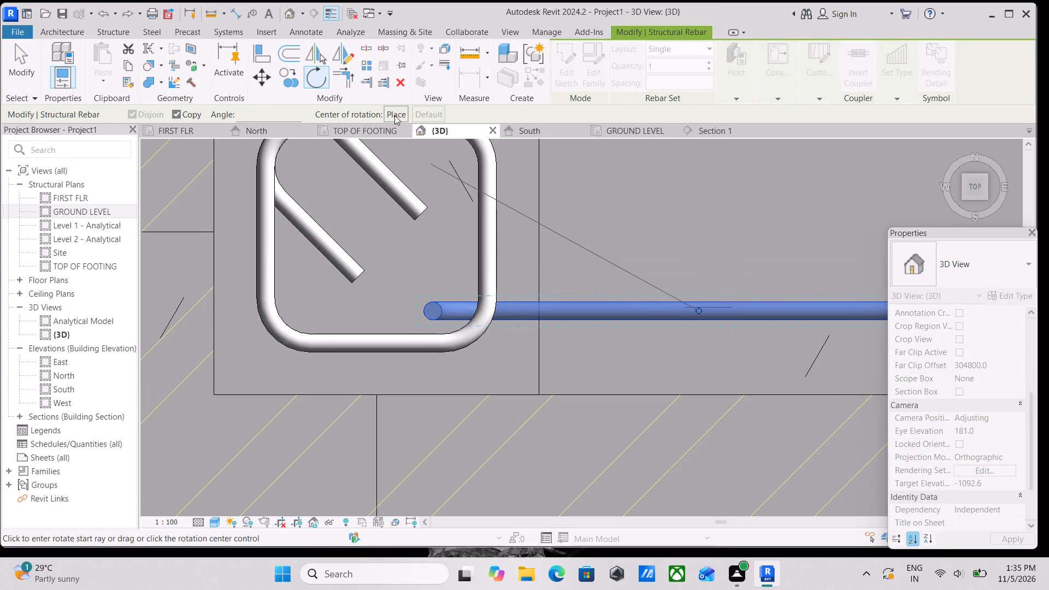
{"action": "left_click", "coordinate": [394, 113]}
{"action": "scroll", "coordinate": [442, 303], "scroll_direction": "up", "scroll_amount": 5}
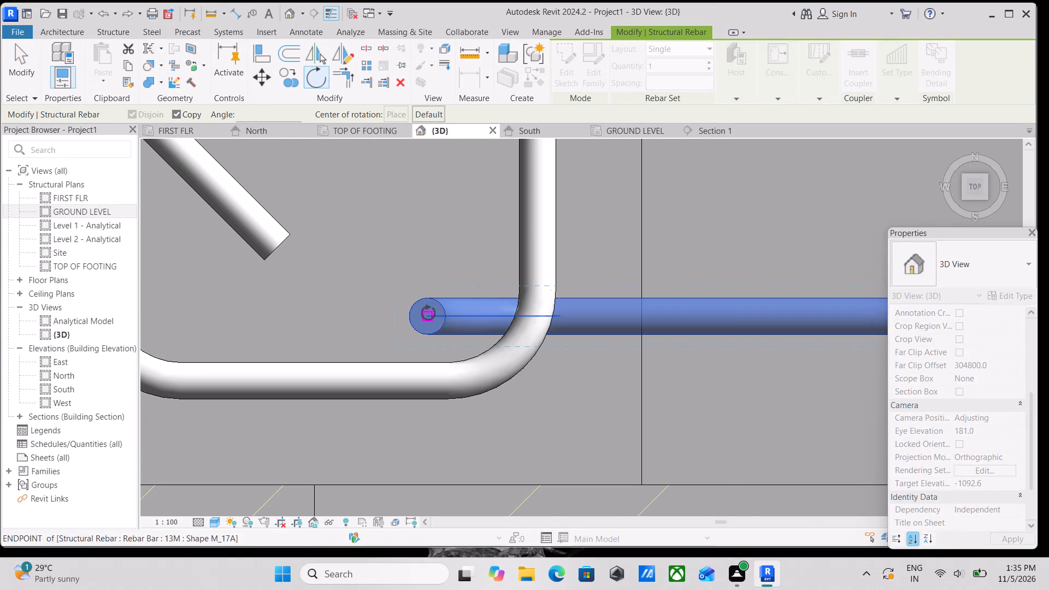
{"action": "left_click", "coordinate": [428, 312]}
{"action": "middle_click_drag", "start_coordinate": [617, 308], "coordinate": [474, 293]}
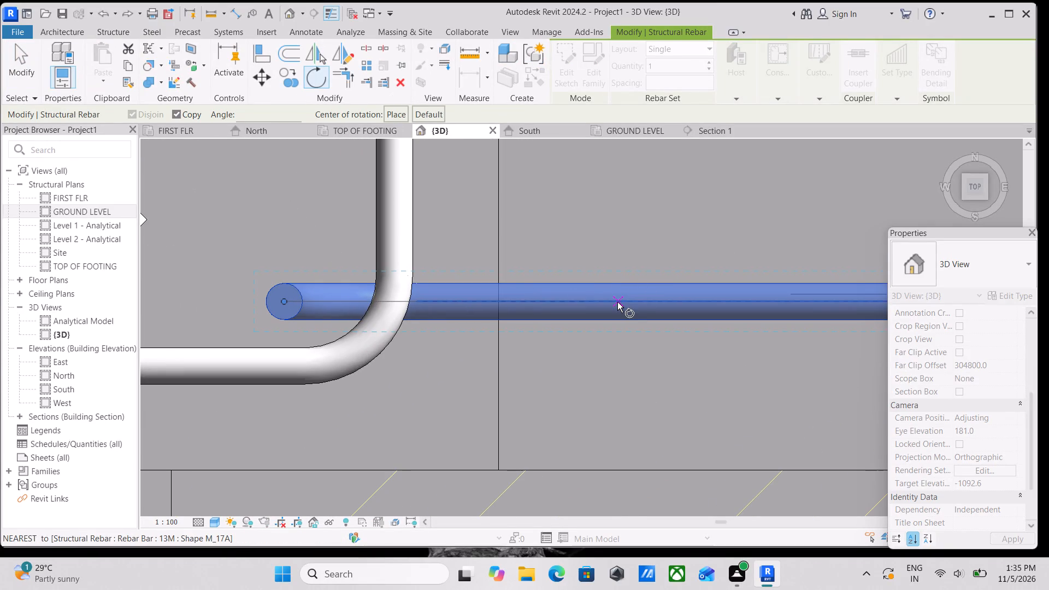
{"action": "left_click", "coordinate": [617, 302]}
{"action": "scroll", "coordinate": [593, 398], "scroll_direction": "down", "scroll_amount": 1}
{"action": "middle_click_drag", "start_coordinate": [593, 398], "coordinate": [588, 301]}
{"action": "scroll", "coordinate": [579, 376], "scroll_direction": "down", "scroll_amount": 2}
{"action": "middle_click_drag", "start_coordinate": [578, 376], "coordinate": [598, 294]}
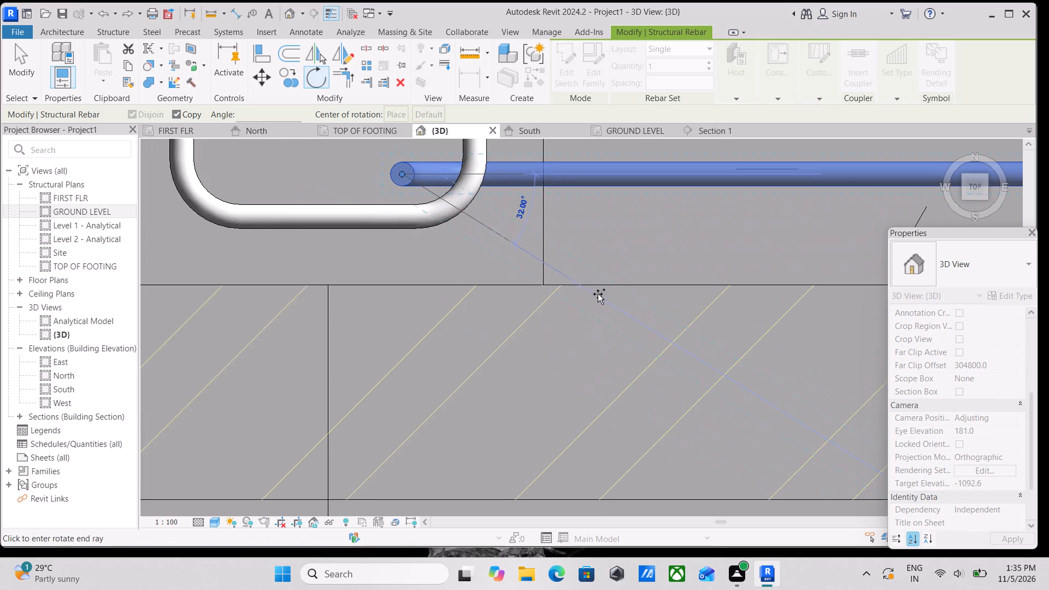
{"action": "scroll", "coordinate": [599, 331], "scroll_direction": "down", "scroll_amount": 4}
{"action": "middle_click_drag", "start_coordinate": [602, 331], "coordinate": [558, 300]}
{"action": "scroll", "coordinate": [555, 301], "scroll_direction": "down", "scroll_amount": 2}
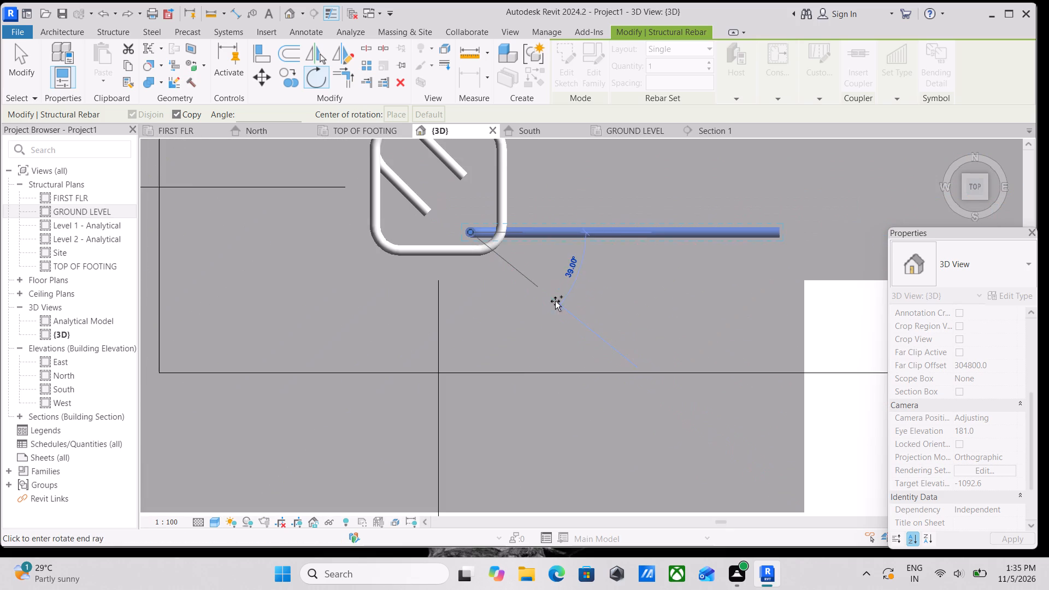
{"action": "scroll", "coordinate": [593, 347], "scroll_direction": "down", "scroll_amount": 1}
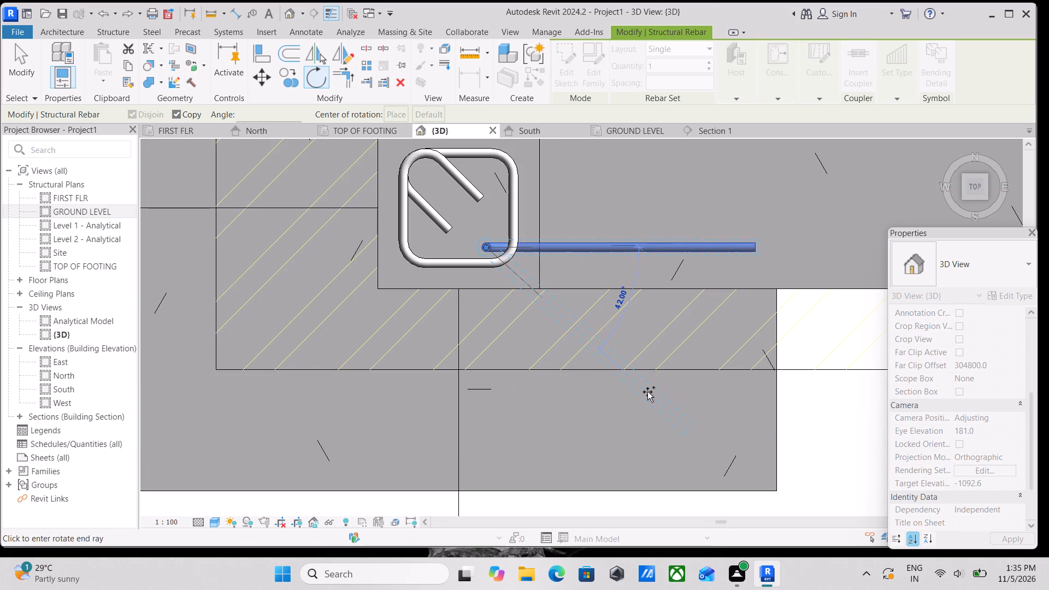
{"action": "left_click", "coordinate": [647, 392]}
{"action": "scroll", "coordinate": [516, 261], "scroll_direction": "up", "scroll_amount": 1}
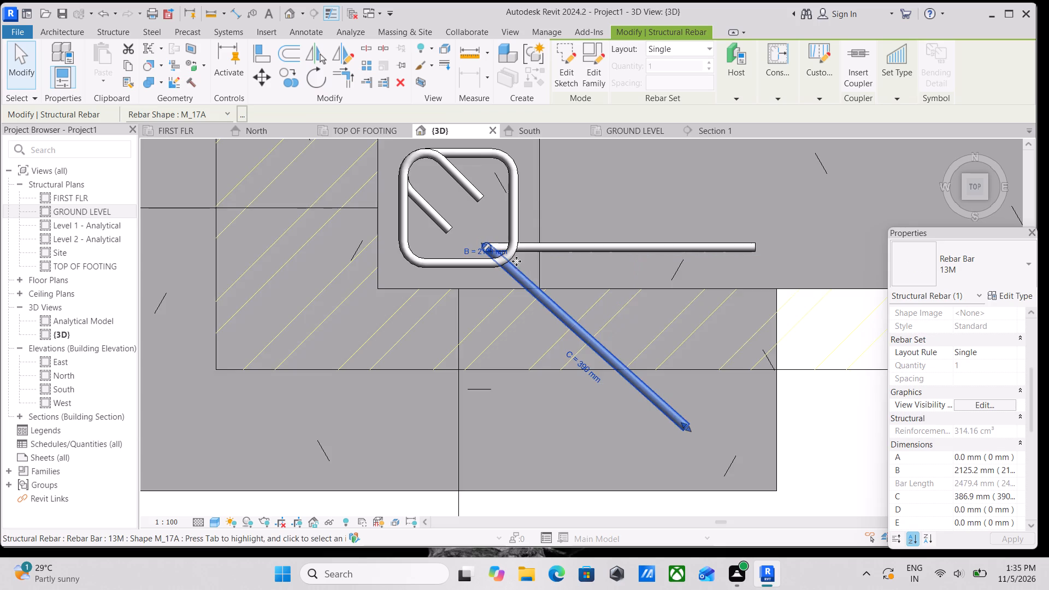
{"action": "scroll", "coordinate": [516, 261], "scroll_direction": "up", "scroll_amount": 5}
{"action": "key", "text": "Escape"}
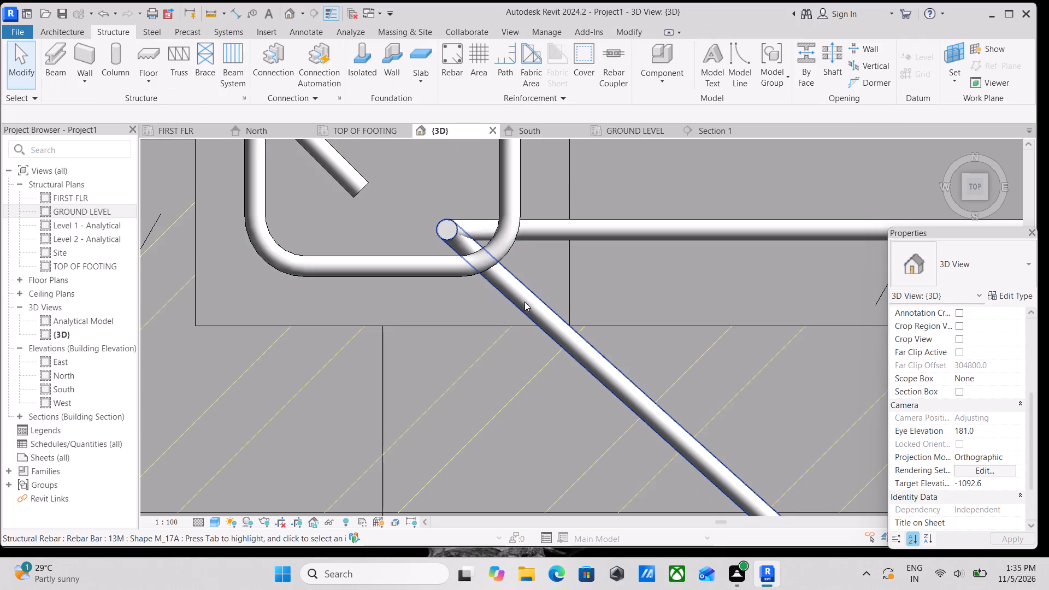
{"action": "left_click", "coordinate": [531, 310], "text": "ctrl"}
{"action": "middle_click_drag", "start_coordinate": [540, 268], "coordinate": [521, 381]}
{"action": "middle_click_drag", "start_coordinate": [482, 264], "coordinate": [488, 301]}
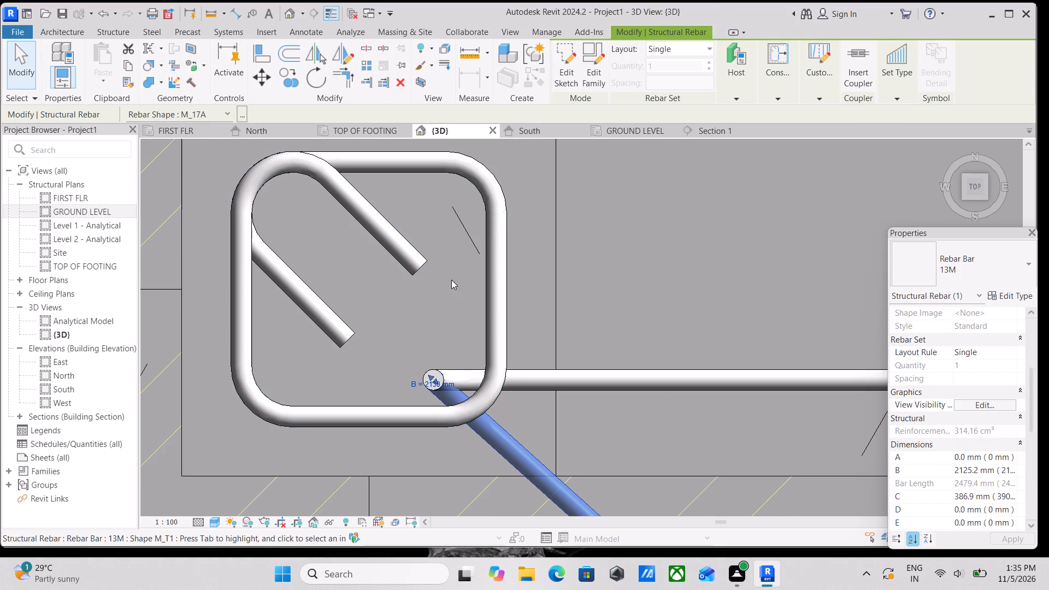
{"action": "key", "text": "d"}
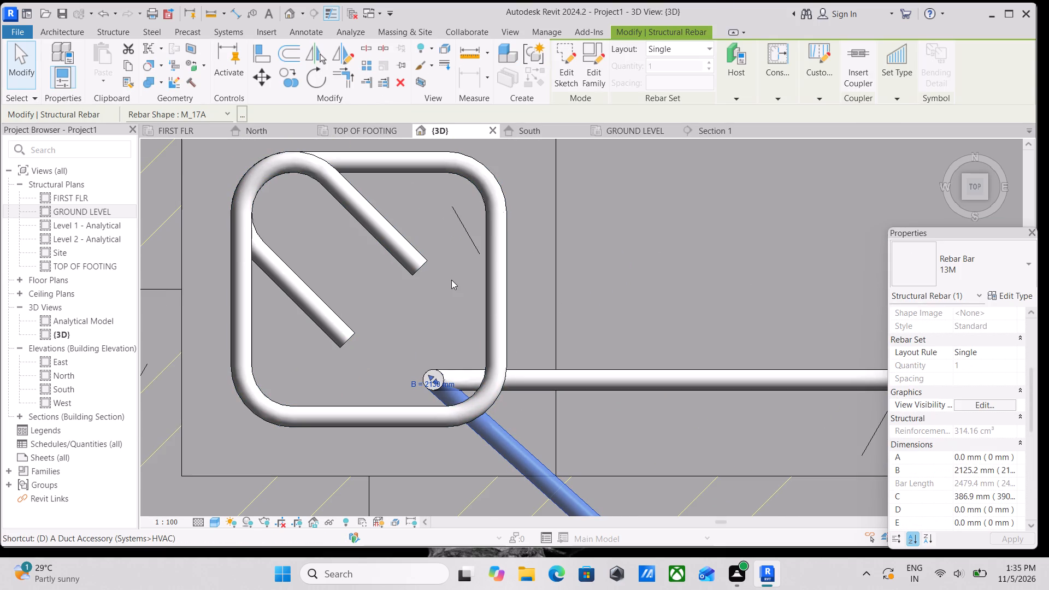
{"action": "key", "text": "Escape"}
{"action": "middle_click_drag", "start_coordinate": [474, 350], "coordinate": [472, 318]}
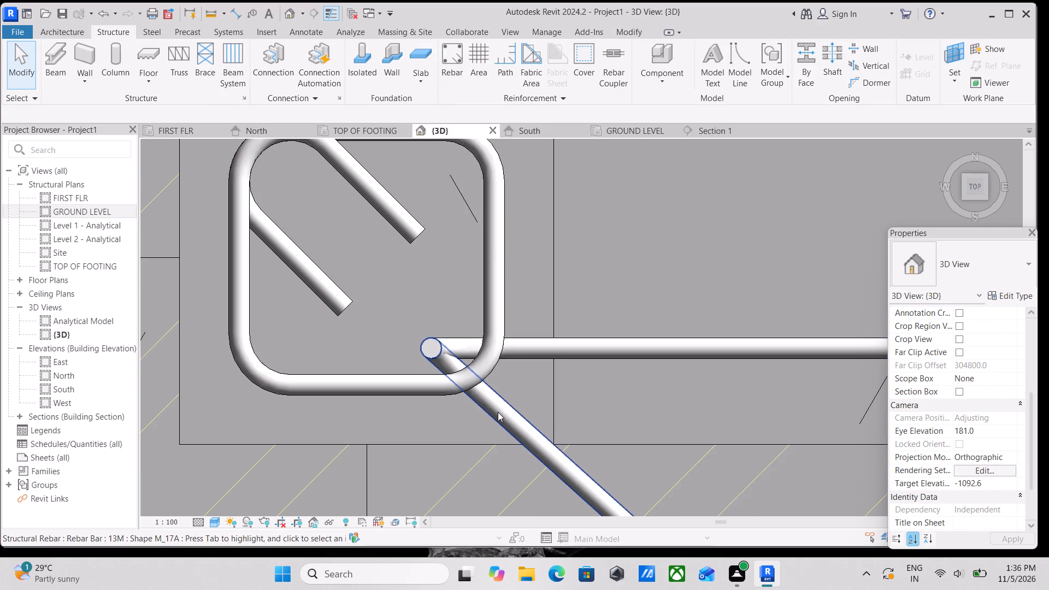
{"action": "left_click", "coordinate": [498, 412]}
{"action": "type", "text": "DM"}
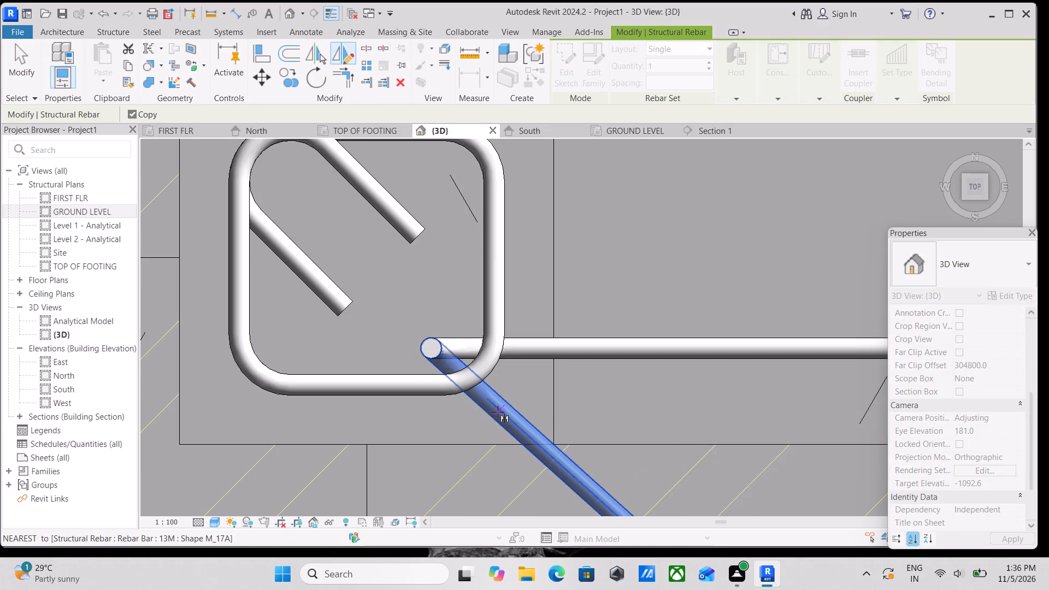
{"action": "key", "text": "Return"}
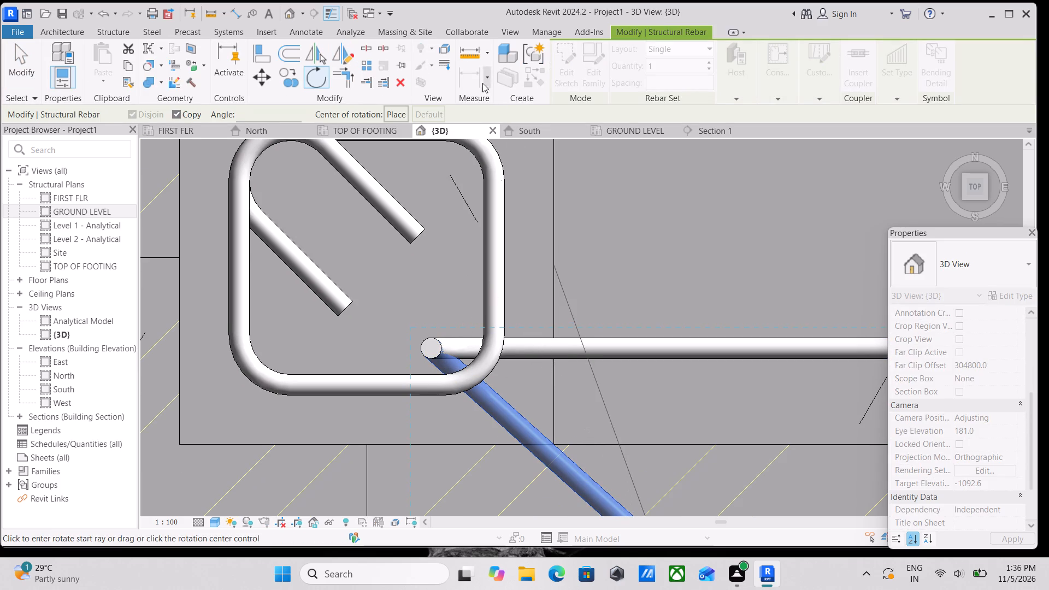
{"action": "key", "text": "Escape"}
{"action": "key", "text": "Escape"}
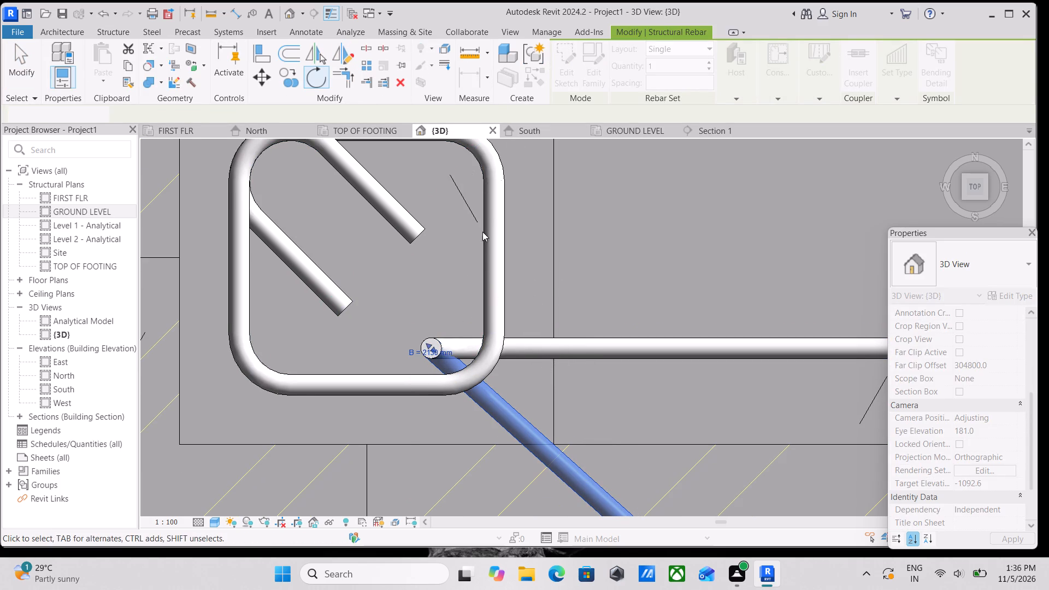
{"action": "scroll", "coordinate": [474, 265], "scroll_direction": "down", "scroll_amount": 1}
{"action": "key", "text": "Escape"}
Mirror a copy of the diagonal M_17A bar about an east-west axis through the midpoint of the stirrup's east side.
{"action": "left_click", "coordinate": [435, 338]}
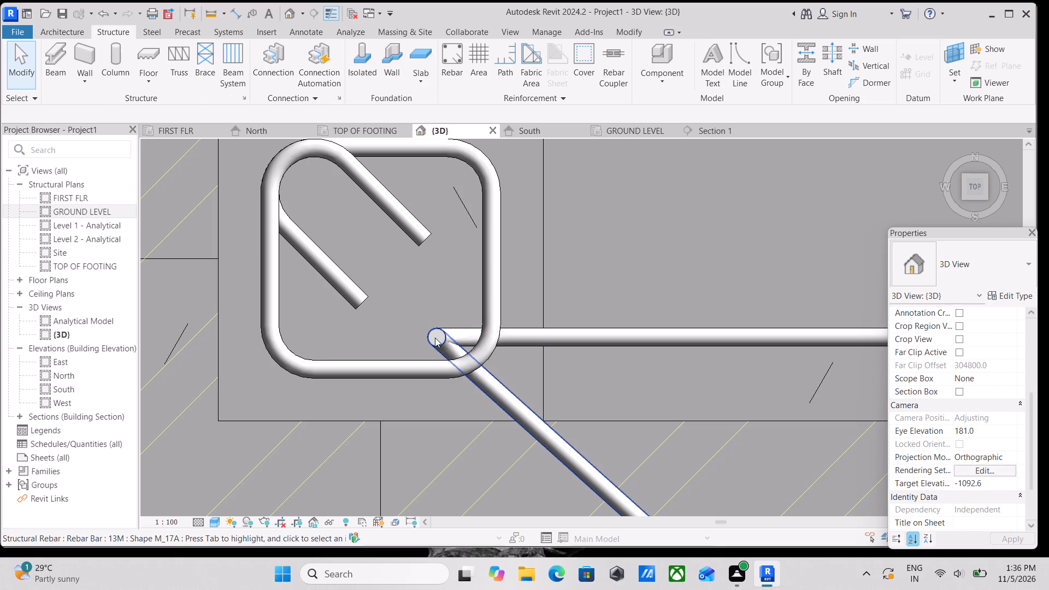
{"action": "type", "text": "DM"}
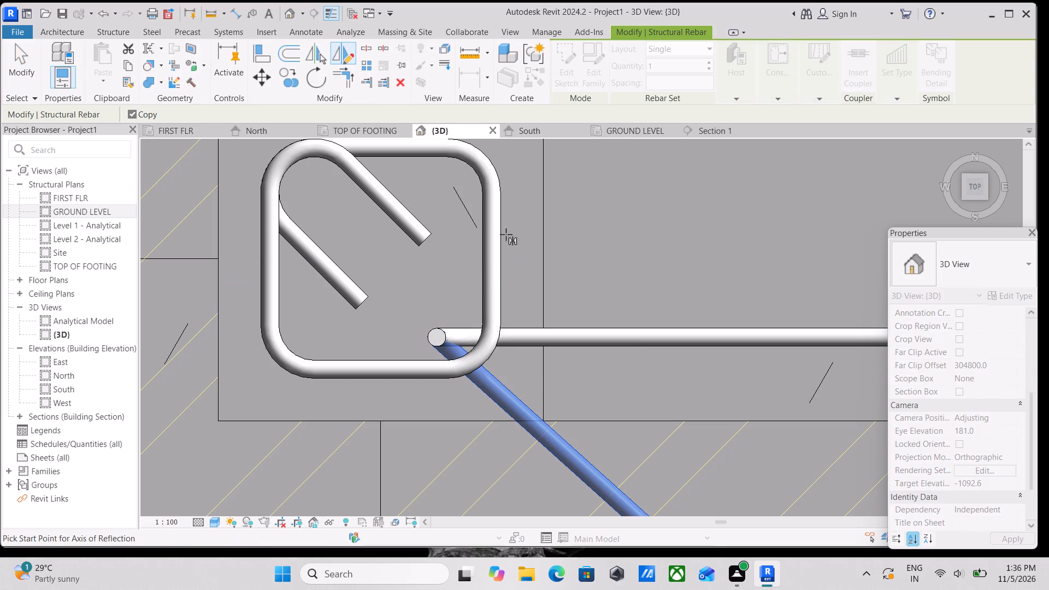
{"action": "left_click", "coordinate": [494, 258]}
{"action": "scroll", "coordinate": [616, 258], "scroll_direction": "down", "scroll_amount": 1}
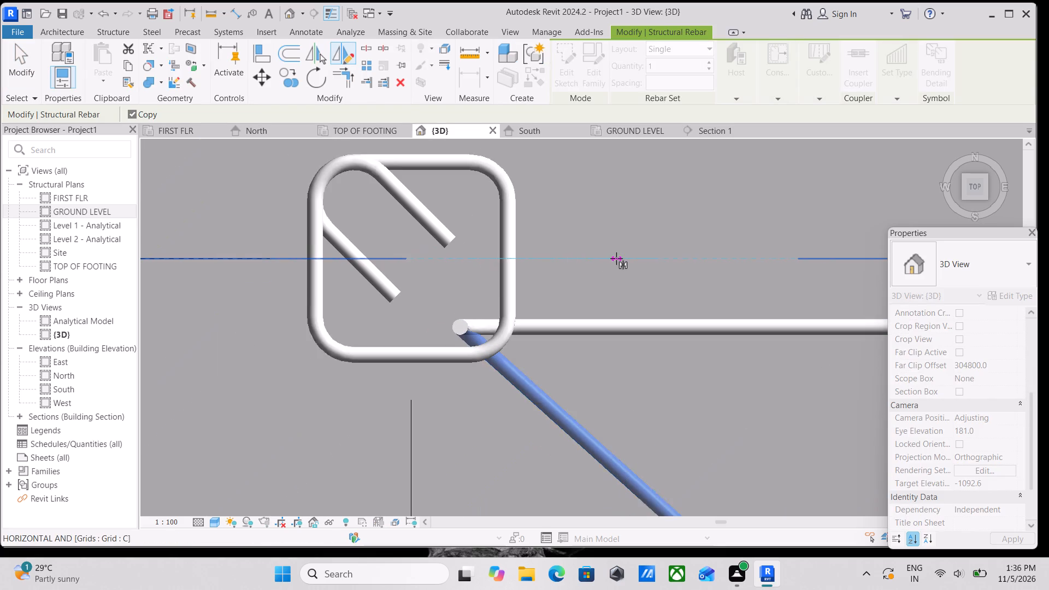
{"action": "middle_click_drag", "start_coordinate": [616, 258], "coordinate": [507, 247]}
{"action": "left_click", "coordinate": [569, 244]}
{"action": "scroll", "coordinate": [569, 244], "scroll_direction": "down", "scroll_amount": 2}
{"action": "middle_click_drag", "start_coordinate": [569, 244], "coordinate": [592, 270]}
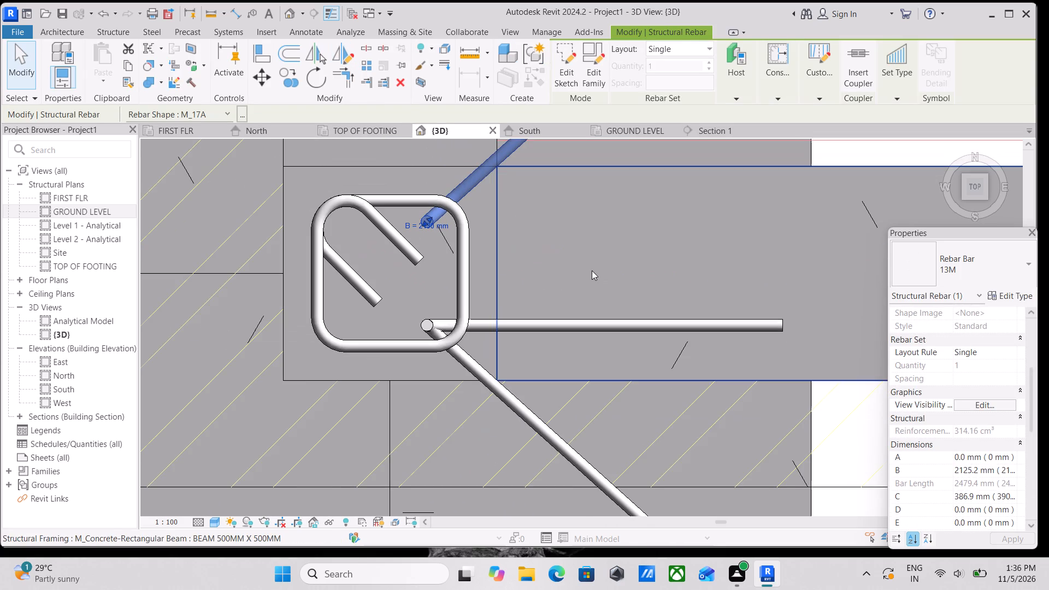
{"action": "key", "text": "Escape"}
Mirror copies of both diagonal M_17A bars about a north-south axis through the midpoint of the stirrup's south side.
{"action": "middle_click_drag", "start_coordinate": [534, 304], "coordinate": [551, 252]}
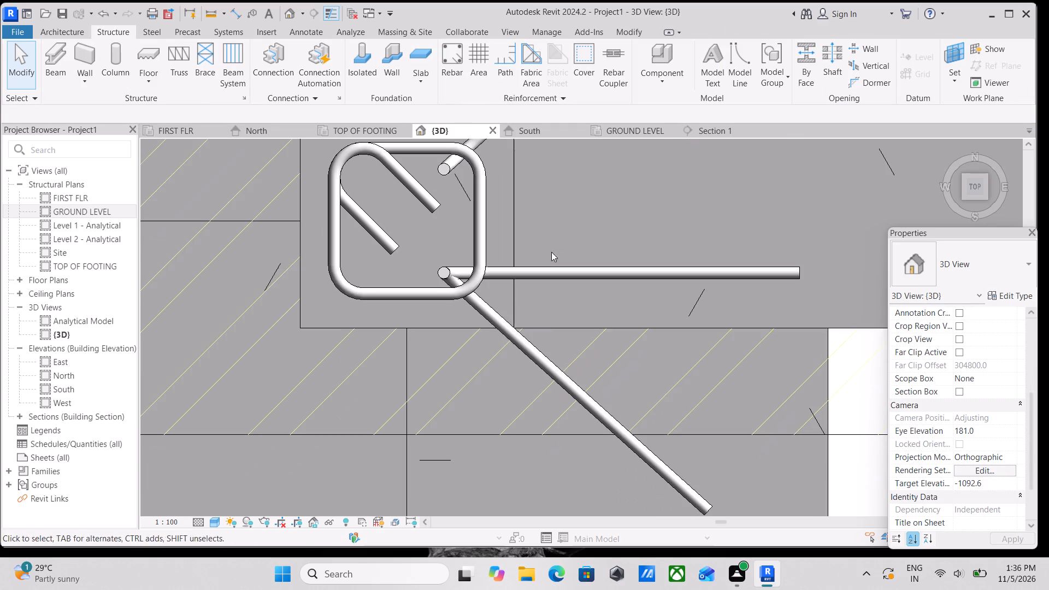
{"action": "left_click", "coordinate": [529, 352], "text": "ctrl"}
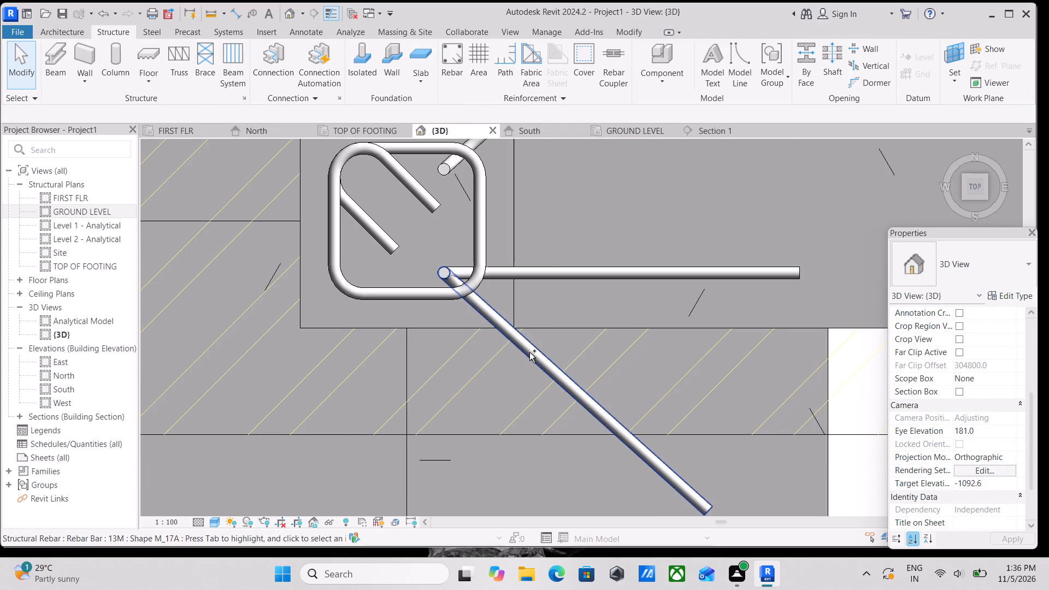
{"action": "middle_click_drag", "start_coordinate": [503, 262], "coordinate": [531, 423]}
{"action": "left_click", "coordinate": [521, 286], "text": "ctrl"}
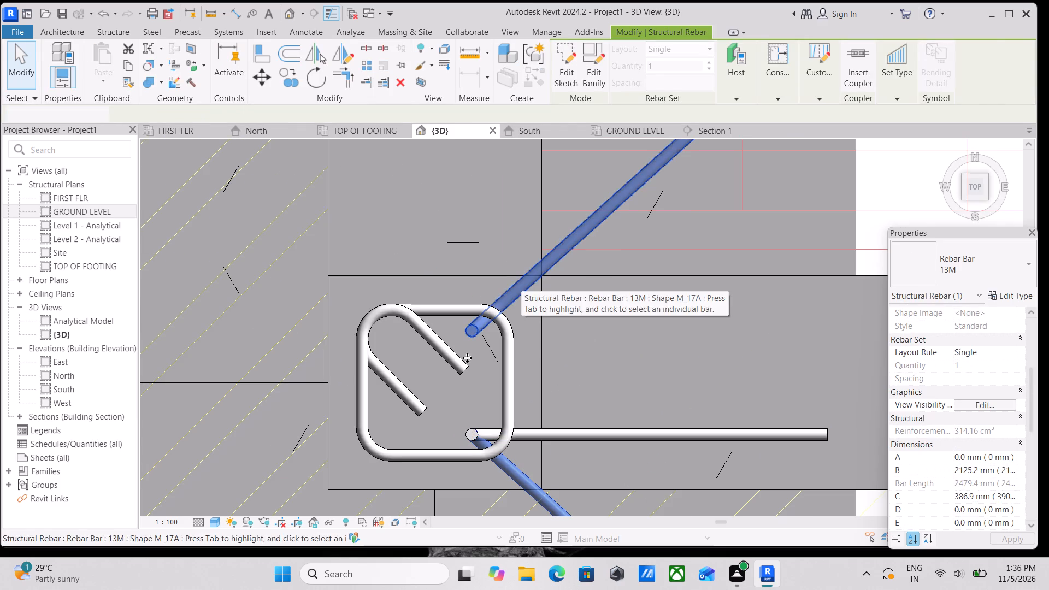
{"action": "middle_click_drag", "start_coordinate": [460, 359], "coordinate": [532, 304]}
{"action": "scroll", "coordinate": [472, 317], "scroll_direction": "down", "scroll_amount": 2}
{"action": "middle_click_drag", "start_coordinate": [472, 317], "coordinate": [487, 321]}
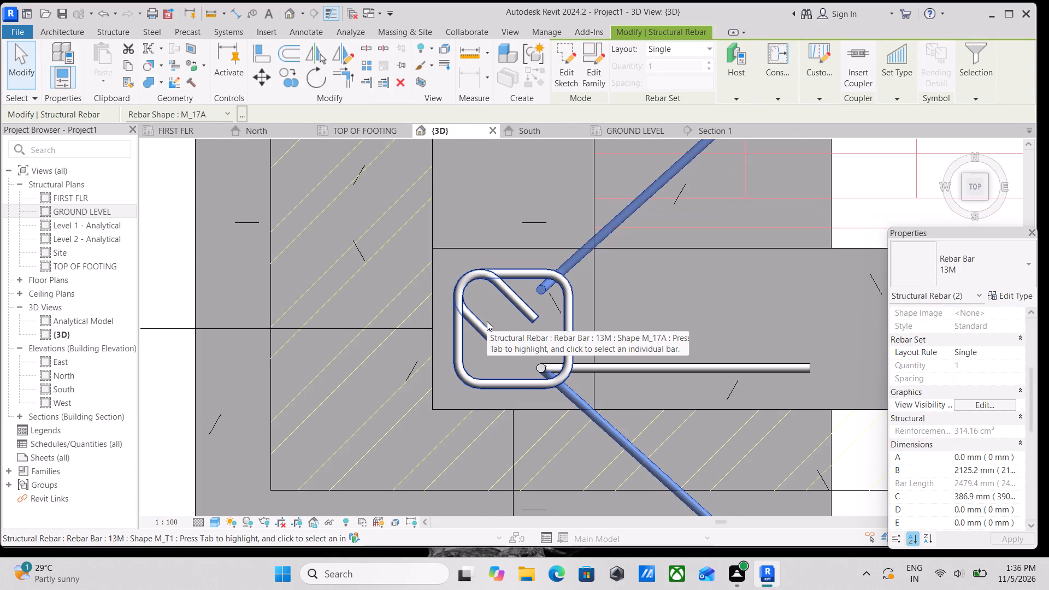
{"action": "type", "text": "MI"}
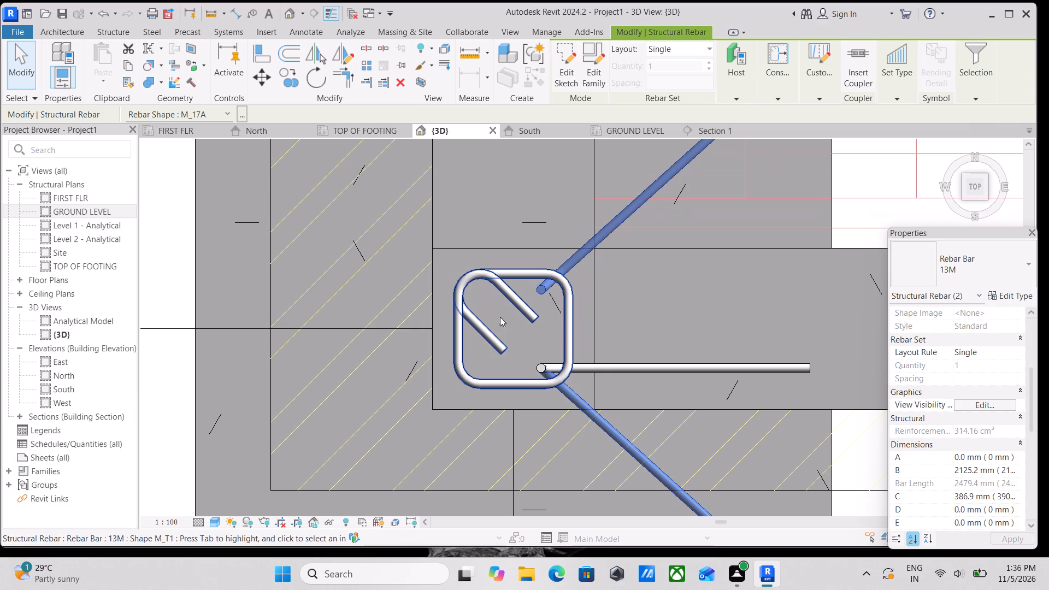
{"action": "scroll", "coordinate": [575, 321], "scroll_direction": "up", "scroll_amount": 2}
{"action": "middle_click_drag", "start_coordinate": [526, 322], "coordinate": [527, 351]}
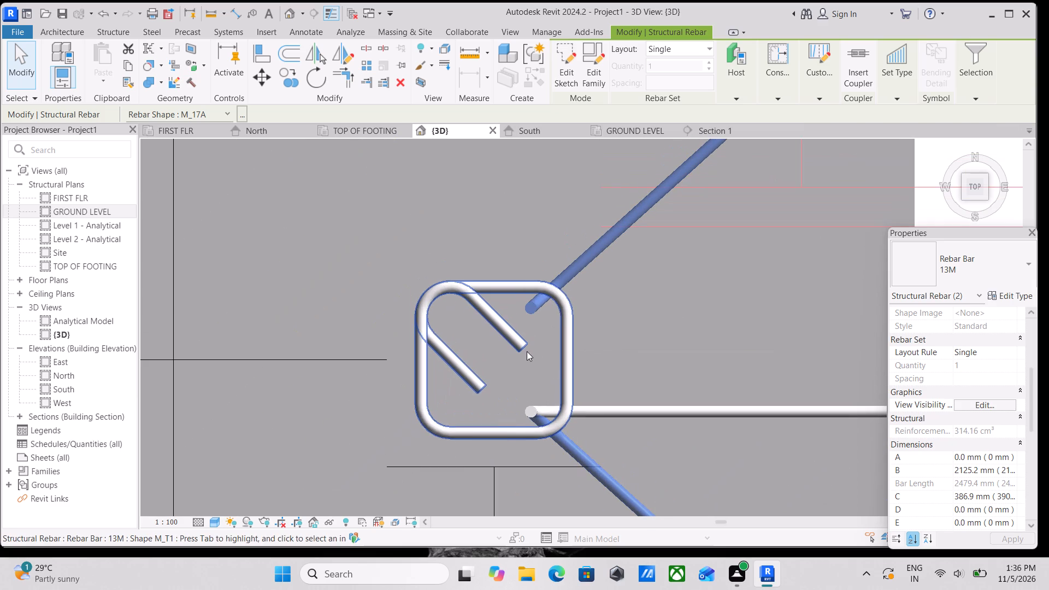
{"action": "type", "text": "DM"}
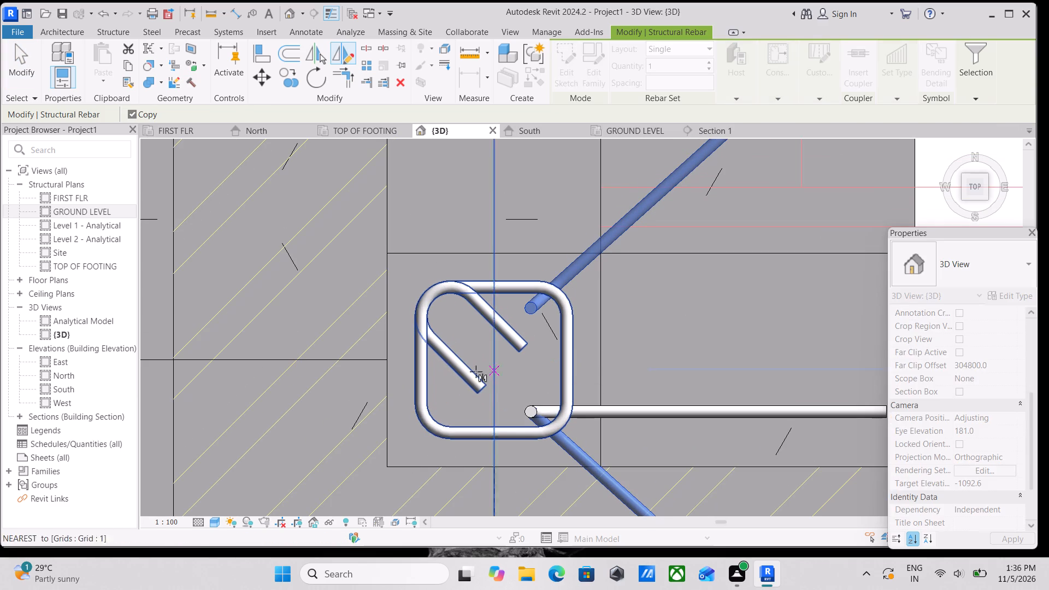
{"action": "left_click", "coordinate": [496, 434]}
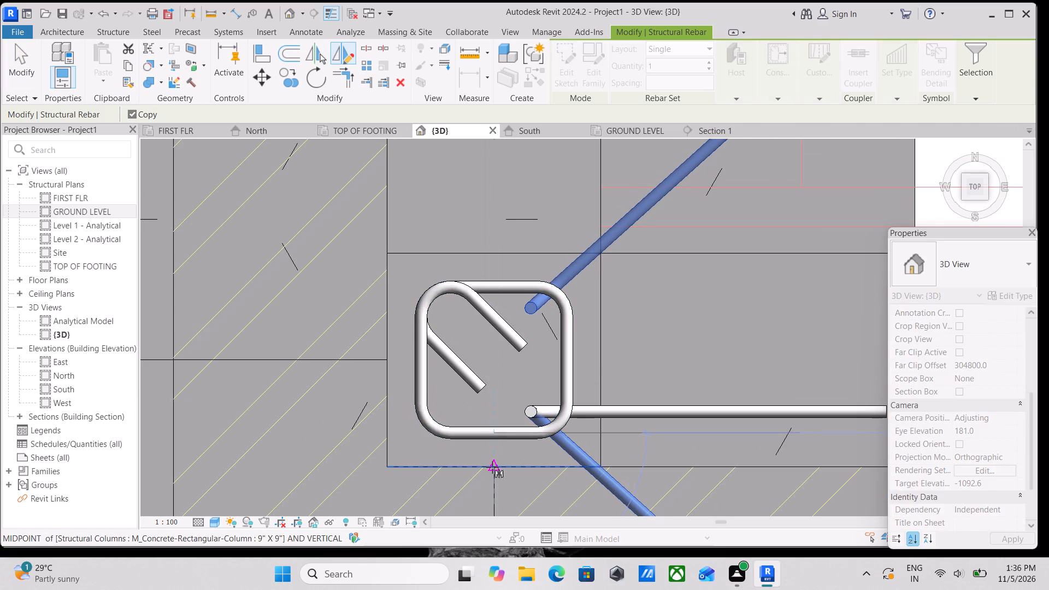
{"action": "middle_click_drag", "start_coordinate": [492, 468], "coordinate": [479, 350]}
{"action": "left_click", "coordinate": [476, 425]}
{"action": "middle_click_drag", "start_coordinate": [490, 353], "coordinate": [488, 414]}
{"action": "scroll", "coordinate": [490, 353], "scroll_direction": "down", "scroll_amount": 7}
{"action": "scroll", "coordinate": [567, 374], "scroll_direction": "up", "scroll_amount": 2}
{"action": "key", "text": "Escape"}
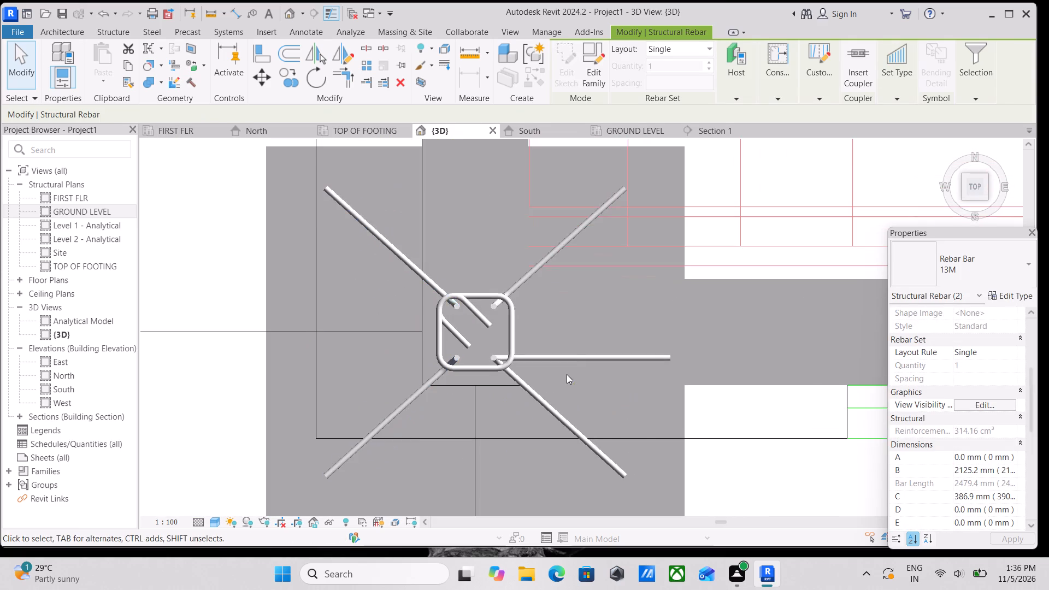
Delete the original M_17A bar whose bottom leg runs straight east, keeping the four diagonal bars.
{"action": "left_click", "coordinate": [579, 351]}
{"action": "right_click", "coordinate": [579, 351]}
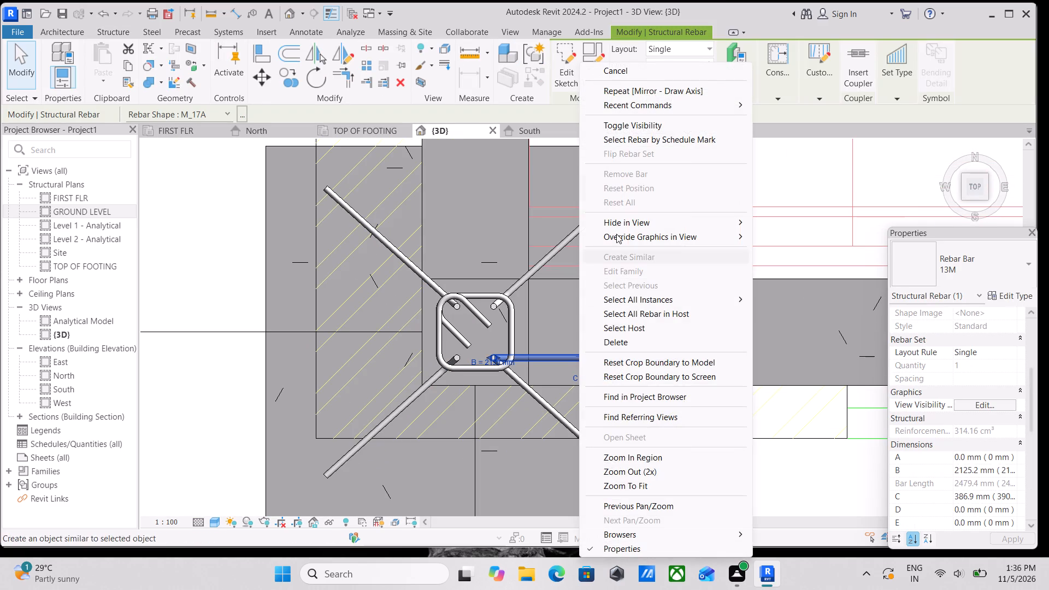
{"action": "left_click", "coordinate": [622, 346]}
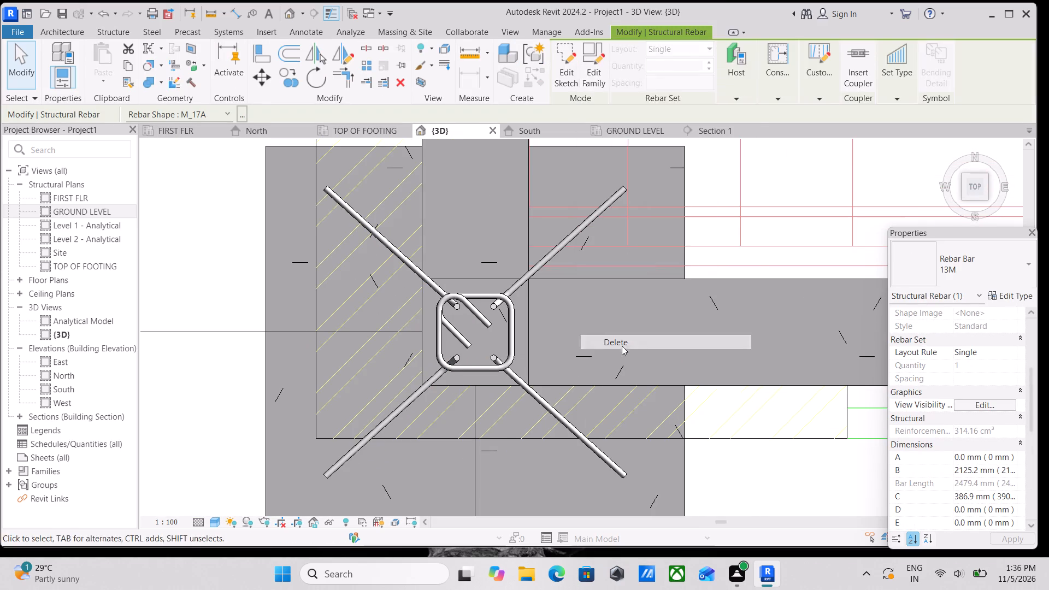
Distribute the M_T1 stirrup along the column with the Maximum Spacing layout at 120 mm spacing.
{"action": "scroll", "coordinate": [524, 348], "scroll_direction": "up", "scroll_amount": 3}
{"action": "scroll", "coordinate": [463, 341], "scroll_direction": "up", "scroll_amount": 3}
{"action": "scroll", "coordinate": [463, 341], "scroll_direction": "down", "scroll_amount": 2}
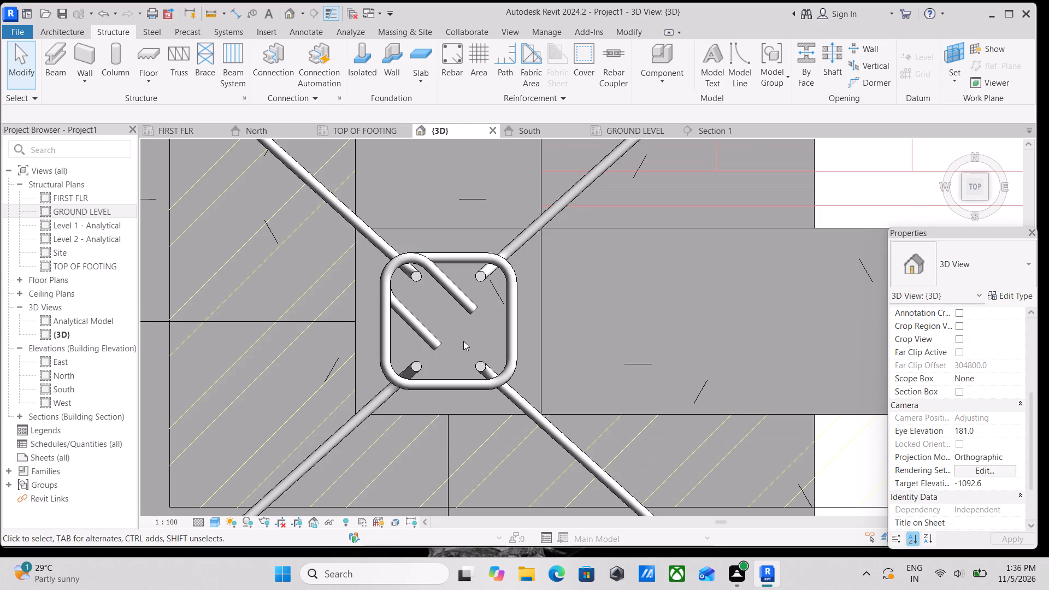
{"action": "left_click", "coordinate": [517, 317]}
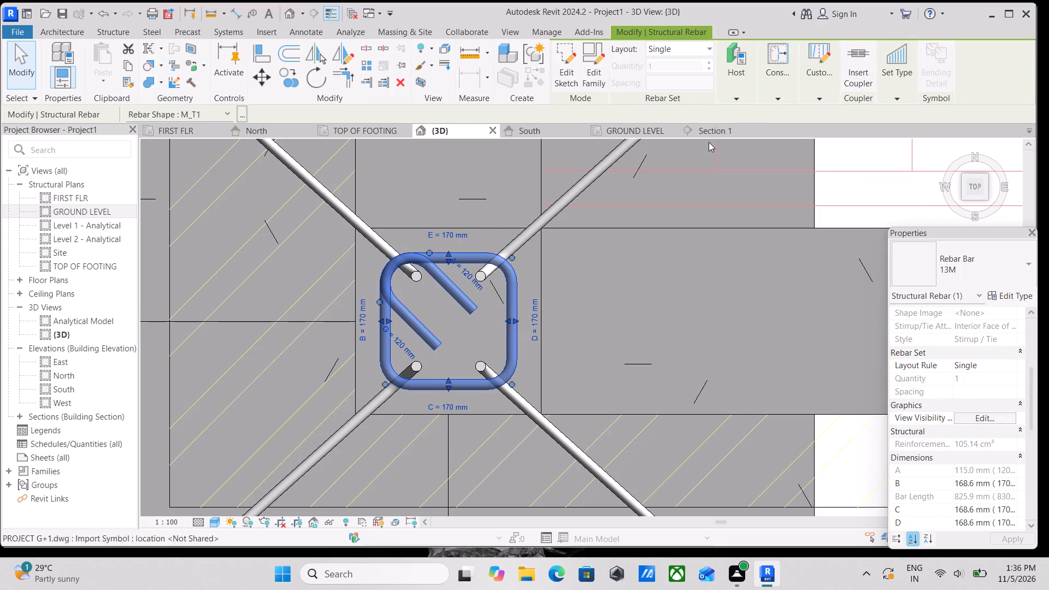
{"action": "left_click", "coordinate": [701, 48]}
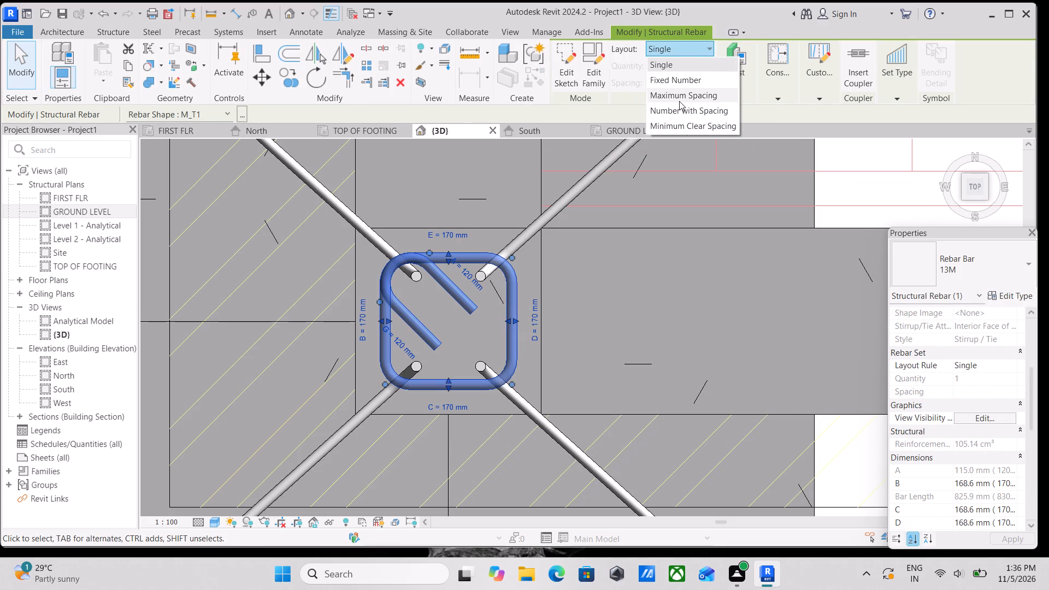
{"action": "left_click", "coordinate": [681, 95]}
{"action": "left_click", "coordinate": [688, 82]}
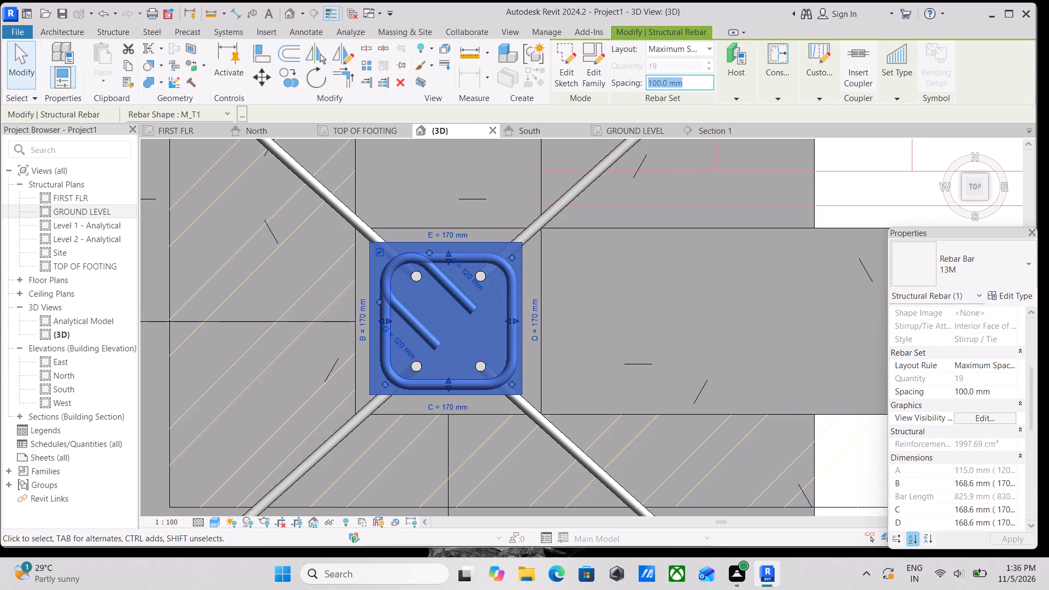
{"action": "left_click_drag", "start_coordinate": [692, 82], "coordinate": [624, 87]}
{"action": "type", "text": "120"}
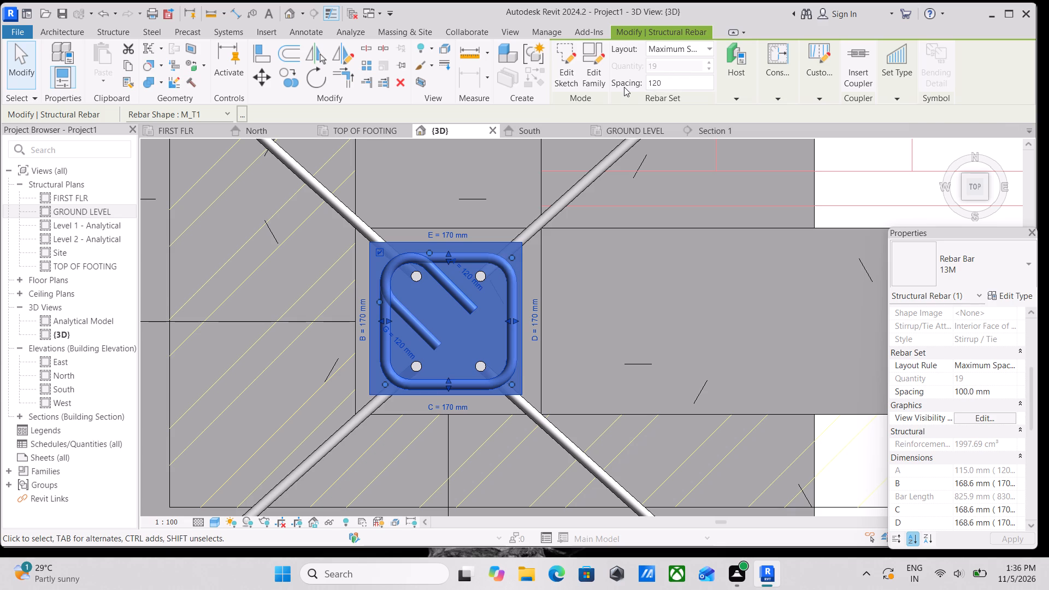
{"action": "type", "text": "MM"}
{"action": "key", "text": "Return"}
{"action": "scroll", "coordinate": [657, 113], "scroll_direction": "down", "scroll_amount": 3}
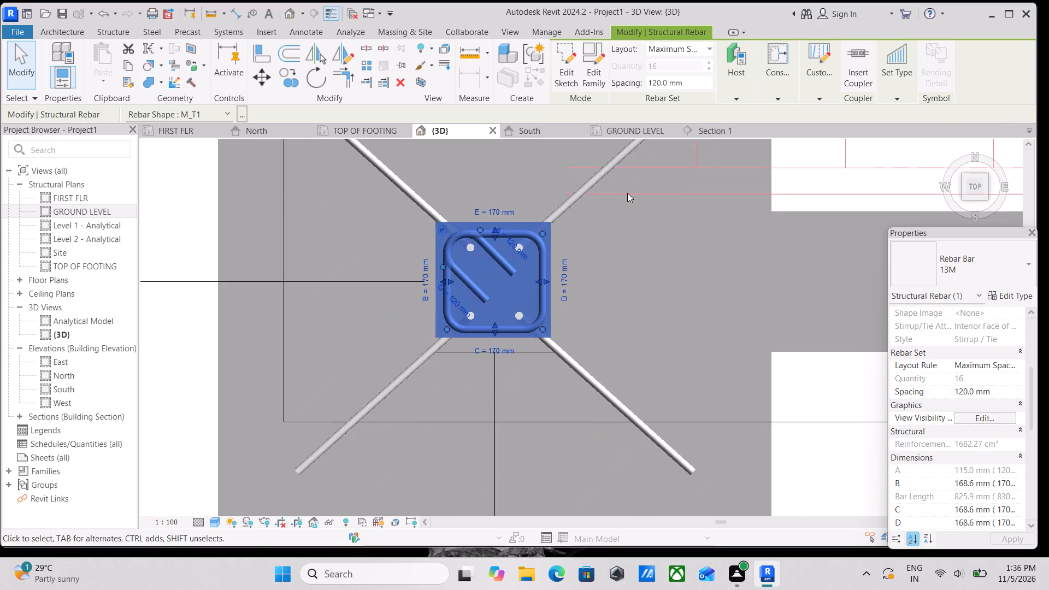
{"action": "scroll", "coordinate": [610, 199], "scroll_direction": "down", "scroll_amount": 1}
{"action": "key", "text": "Escape"}
Examine the column's stirrups and diagonal footing bars from several sides and above, and compare with the surrounding frame and reinforced footing.
{"action": "scroll", "coordinate": [638, 206], "scroll_direction": "down", "scroll_amount": 6}
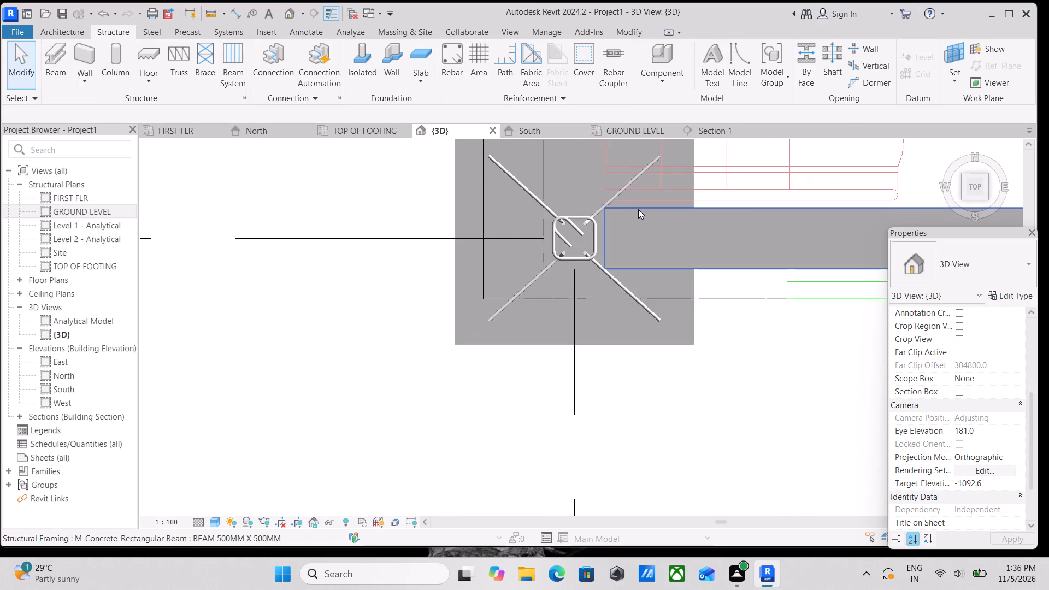
{"action": "scroll", "coordinate": [638, 209], "scroll_direction": "down", "scroll_amount": 2}
{"action": "middle_click_drag", "start_coordinate": [630, 256], "coordinate": [688, 136], "text": "shift"}
{"action": "middle_click_drag", "start_coordinate": [639, 267], "coordinate": [736, 115]}
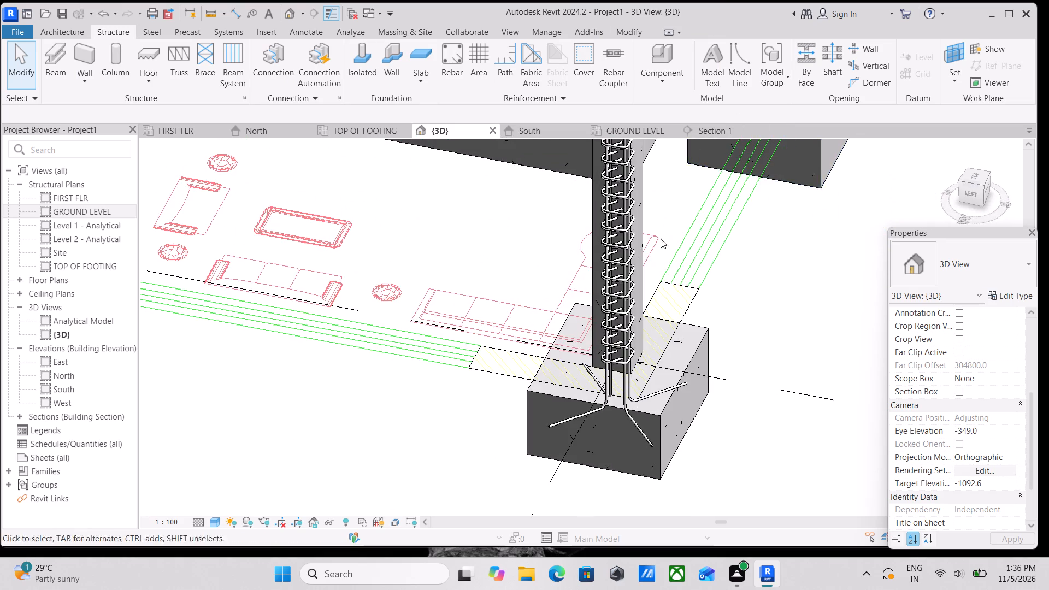
{"action": "middle_click_drag", "start_coordinate": [665, 247], "coordinate": [617, 198]}
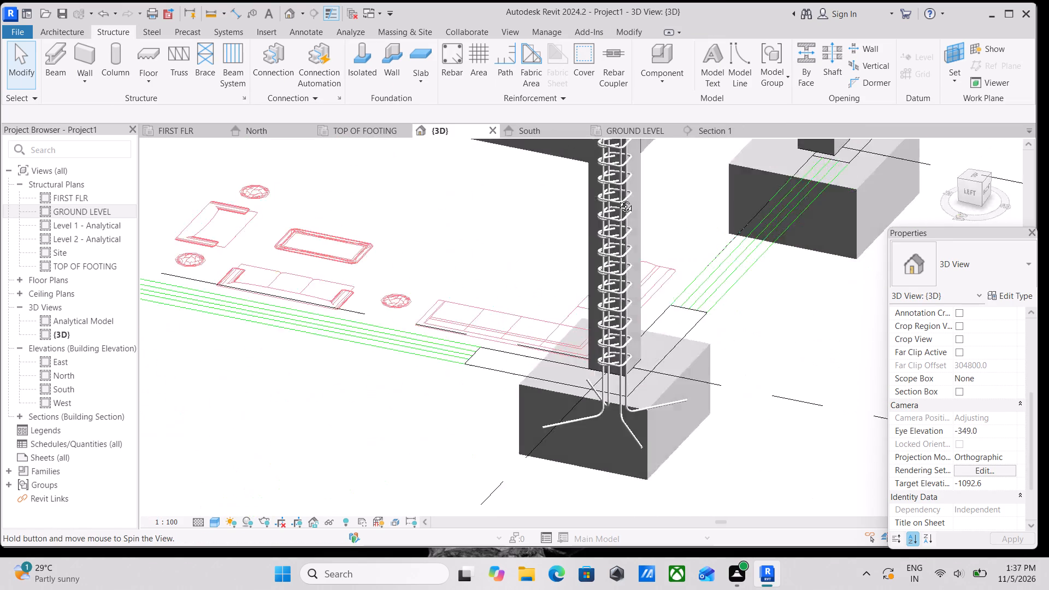
{"action": "middle_click_drag", "start_coordinate": [617, 198], "coordinate": [535, 173]}
{"action": "scroll", "coordinate": [535, 173], "scroll_direction": "up", "scroll_amount": 1, "text": "shift"}
{"action": "scroll", "coordinate": [657, 281], "scroll_direction": "down", "scroll_amount": 7}
{"action": "middle_click_drag", "start_coordinate": [655, 275], "coordinate": [778, 251], "text": "shift"}
{"action": "scroll", "coordinate": [781, 249], "scroll_direction": "up", "scroll_amount": 1, "text": "shift"}
{"action": "scroll", "coordinate": [632, 277], "scroll_direction": "down", "scroll_amount": 4}
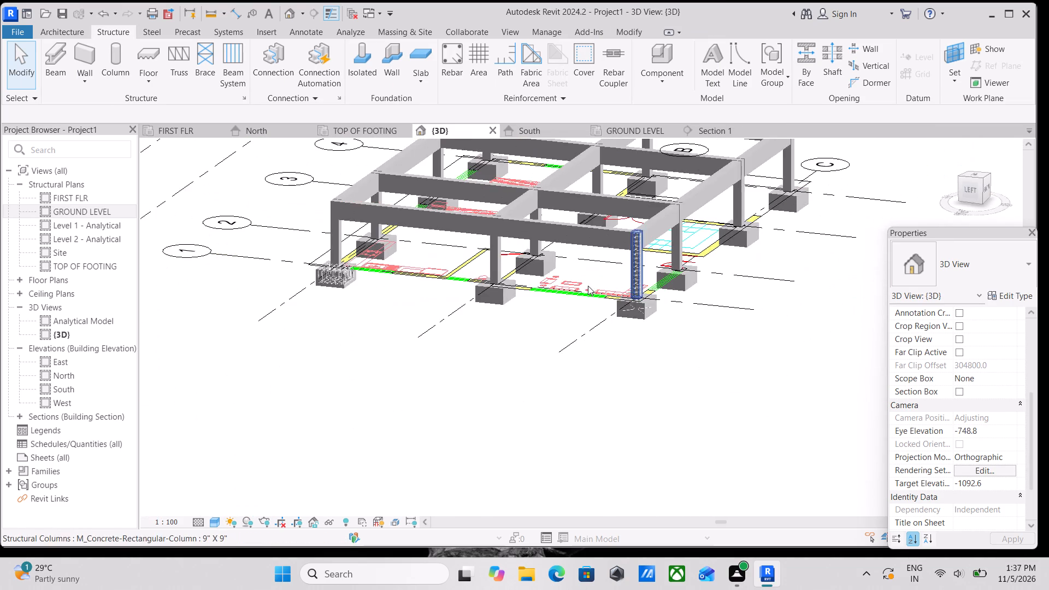
{"action": "middle_click_drag", "start_coordinate": [557, 280], "coordinate": [538, 270]}
{"action": "middle_click_drag", "start_coordinate": [679, 272], "coordinate": [557, 302]}
{"action": "middle_click_drag", "start_coordinate": [594, 281], "coordinate": [728, 281], "text": "shift"}
{"action": "middle_click_drag", "start_coordinate": [571, 275], "coordinate": [533, 305]}
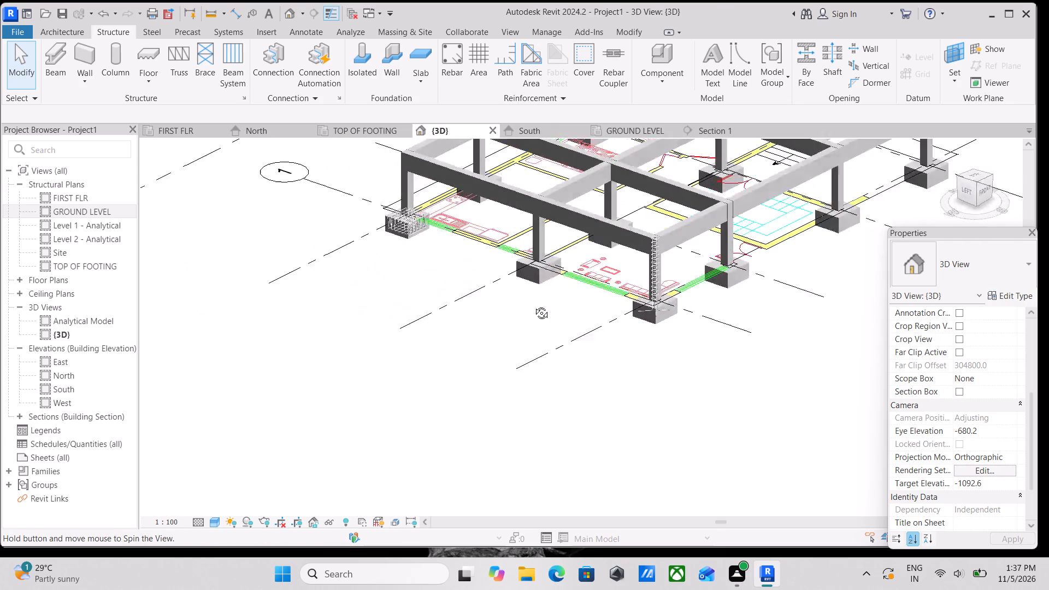
{"action": "middle_click_drag", "start_coordinate": [533, 305], "coordinate": [384, 322]}
{"action": "middle_click_drag", "start_coordinate": [510, 314], "coordinate": [545, 310], "text": "shift"}
{"action": "scroll", "coordinate": [510, 314], "scroll_direction": "down", "scroll_amount": 1, "text": "shift"}
{"action": "scroll", "coordinate": [564, 302], "scroll_direction": "down", "scroll_amount": 1}
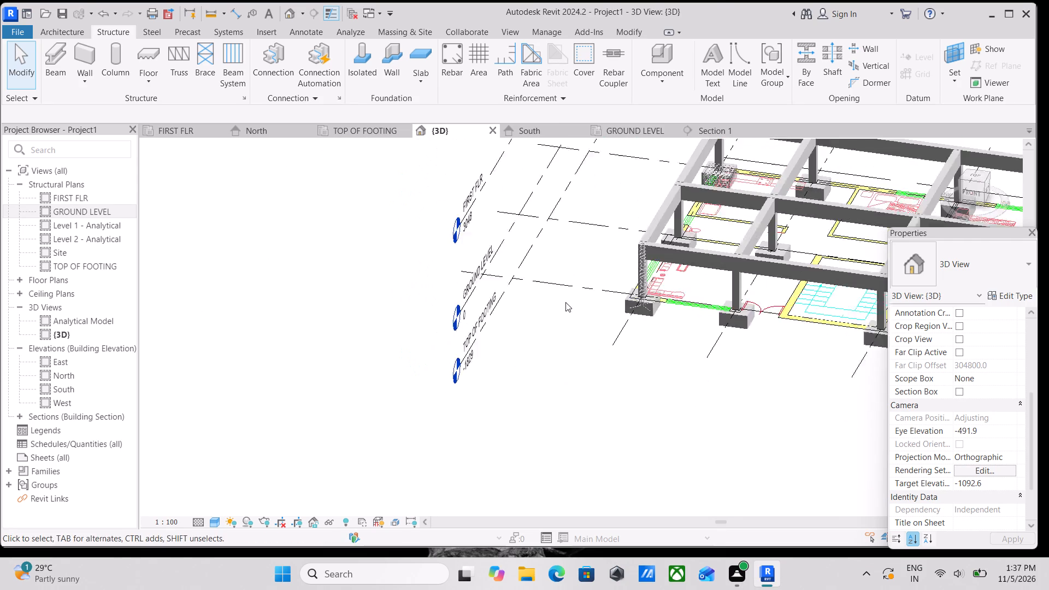
{"action": "scroll", "coordinate": [565, 302], "scroll_direction": "down", "scroll_amount": 2}
{"action": "middle_click_drag", "start_coordinate": [557, 302], "coordinate": [710, 275], "text": "shift"}
{"action": "scroll", "coordinate": [579, 278], "scroll_direction": "up", "scroll_amount": 7}
{"action": "middle_click_drag", "start_coordinate": [396, 250], "coordinate": [453, 272]}
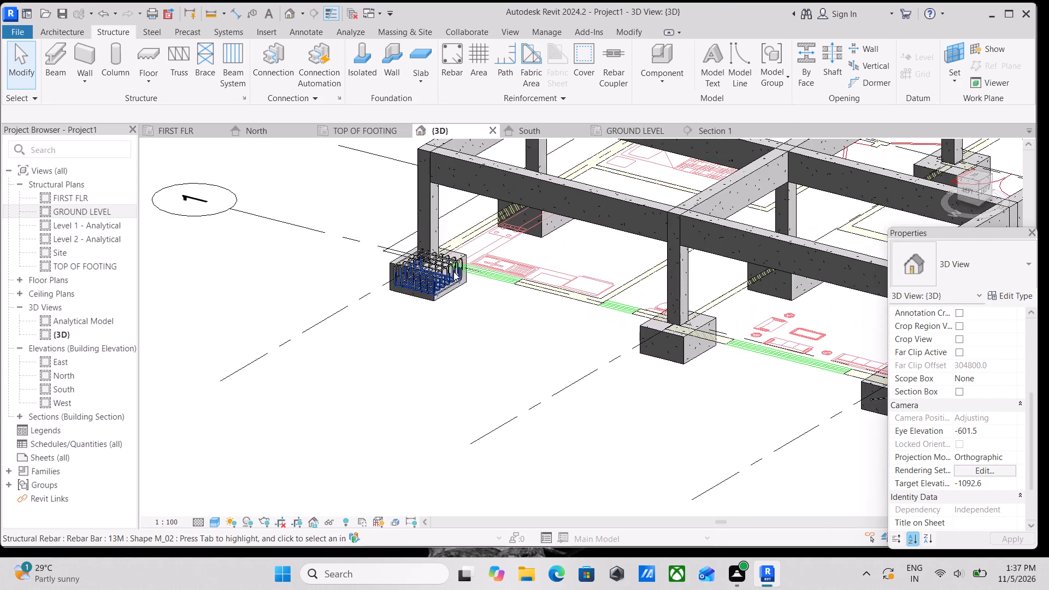
{"action": "scroll", "coordinate": [453, 272], "scroll_direction": "up", "scroll_amount": 7}
{"action": "scroll", "coordinate": [486, 243], "scroll_direction": "down", "scroll_amount": 7}
{"action": "middle_click_drag", "start_coordinate": [529, 301], "coordinate": [420, 311], "text": "shift"}
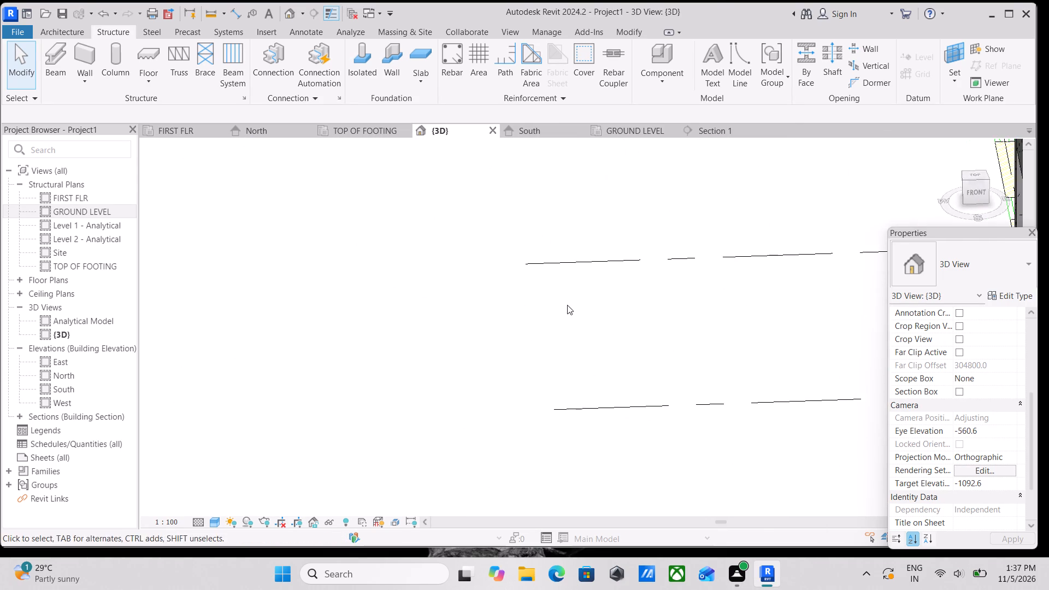
{"action": "middle_click_drag", "start_coordinate": [563, 305], "coordinate": [175, 278]}
{"action": "scroll", "coordinate": [293, 269], "scroll_direction": "down", "scroll_amount": 3}
{"action": "scroll", "coordinate": [428, 296], "scroll_direction": "up", "scroll_amount": 11}
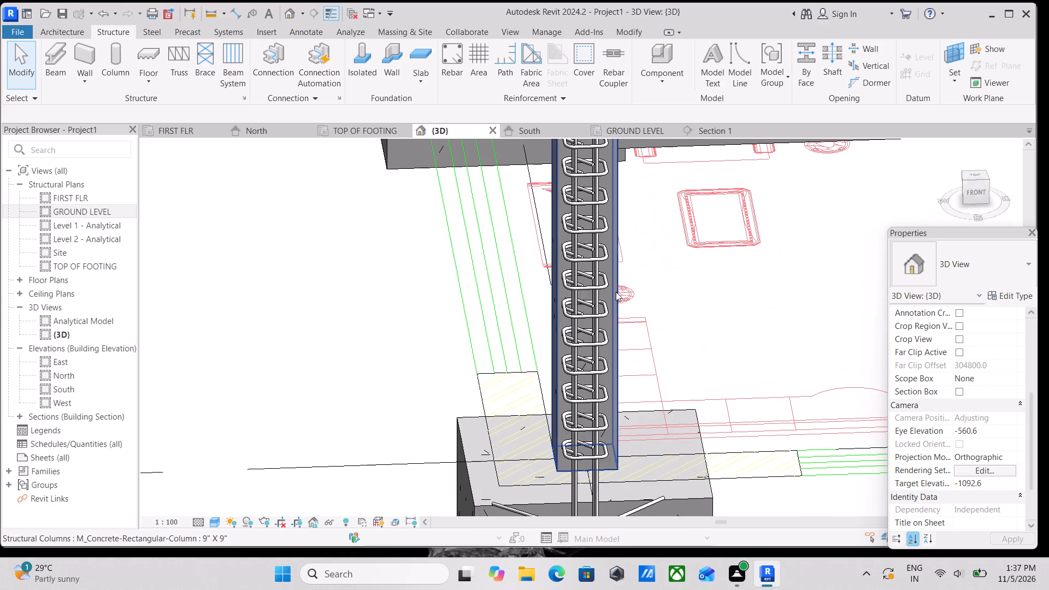
{"action": "scroll", "coordinate": [652, 292], "scroll_direction": "down", "scroll_amount": 2}
{"action": "middle_click_drag", "start_coordinate": [651, 292], "coordinate": [465, 305], "text": "shift"}
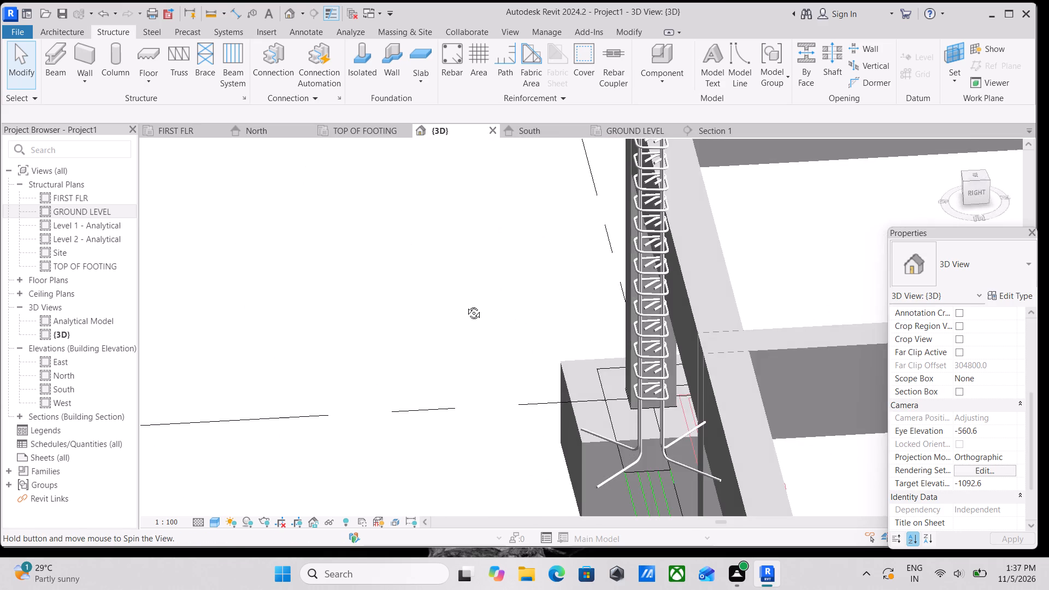
{"action": "middle_click_drag", "start_coordinate": [465, 305], "coordinate": [606, 357], "text": "shift"}
{"action": "middle_click_drag", "start_coordinate": [609, 321], "coordinate": [632, 521]}
{"action": "middle_click_drag", "start_coordinate": [636, 366], "coordinate": [639, 452]}
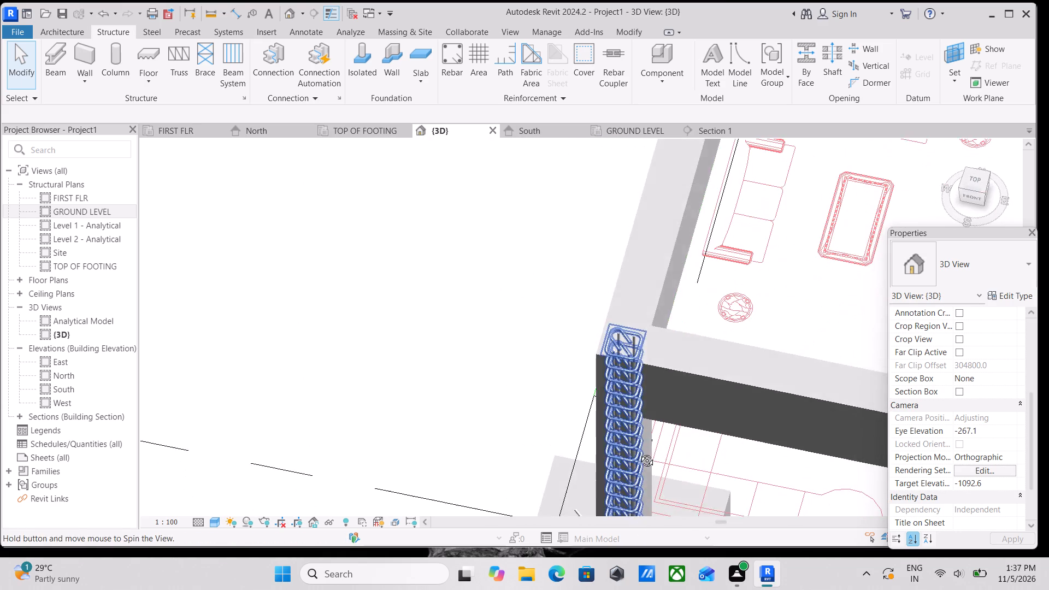
{"action": "middle_click_drag", "start_coordinate": [639, 452], "coordinate": [639, 453]}
{"action": "middle_click_drag", "start_coordinate": [669, 373], "coordinate": [695, 471]}
{"action": "middle_click_drag", "start_coordinate": [703, 394], "coordinate": [642, 239]}
{"action": "middle_click_drag", "start_coordinate": [638, 256], "coordinate": [661, 352], "text": "shift"}
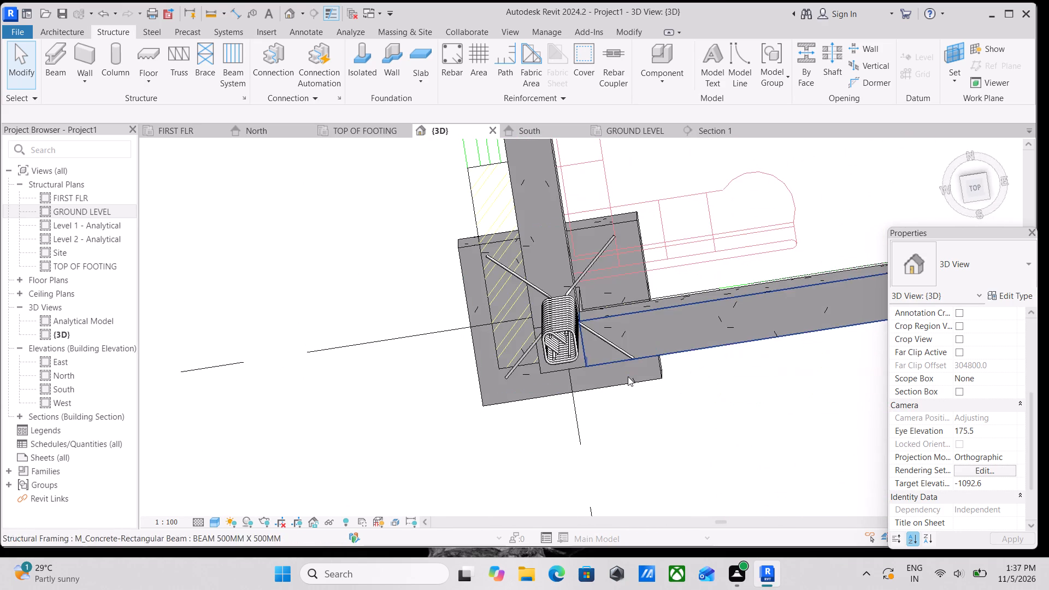
Viewed from directly above, nudge the column's southwest M_17A bar slightly west, toward the stirrup's corner.
{"action": "middle_click_drag", "start_coordinate": [596, 373], "coordinate": [577, 345]}
{"action": "scroll", "coordinate": [573, 323], "scroll_direction": "up", "scroll_amount": 7}
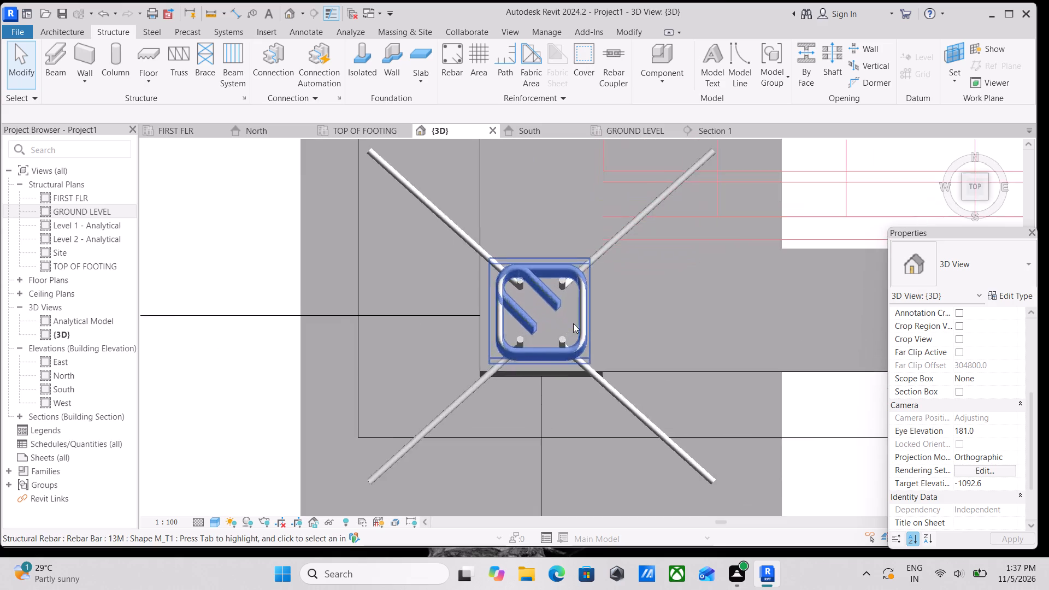
{"action": "scroll", "coordinate": [573, 323], "scroll_direction": "up", "scroll_amount": 3}
{"action": "left_click", "coordinate": [970, 185]}
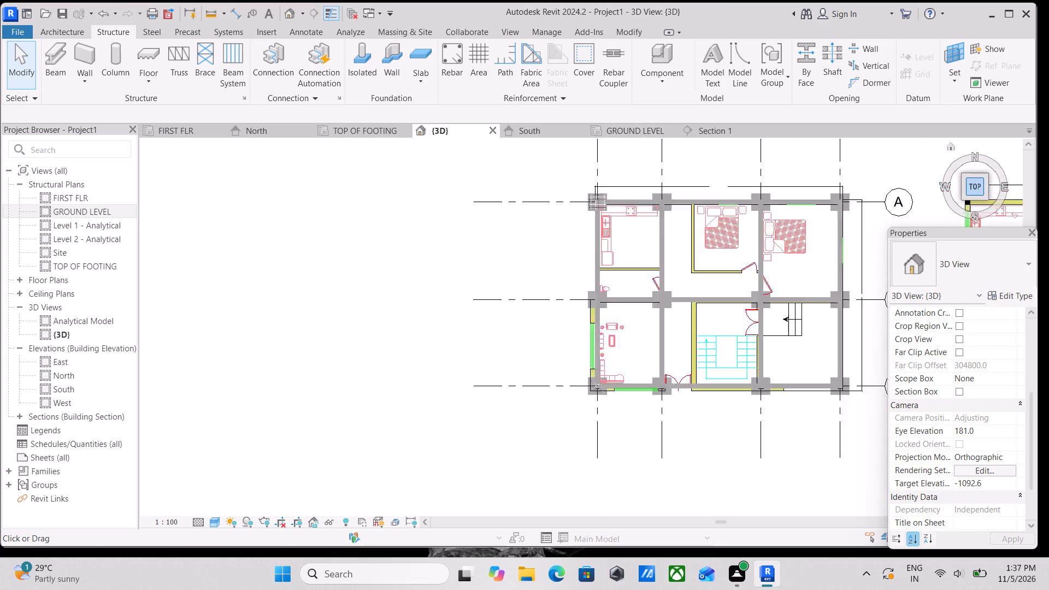
{"action": "scroll", "coordinate": [673, 390], "scroll_direction": "up", "scroll_amount": 4}
{"action": "scroll", "coordinate": [421, 408], "scroll_direction": "up", "scroll_amount": 14}
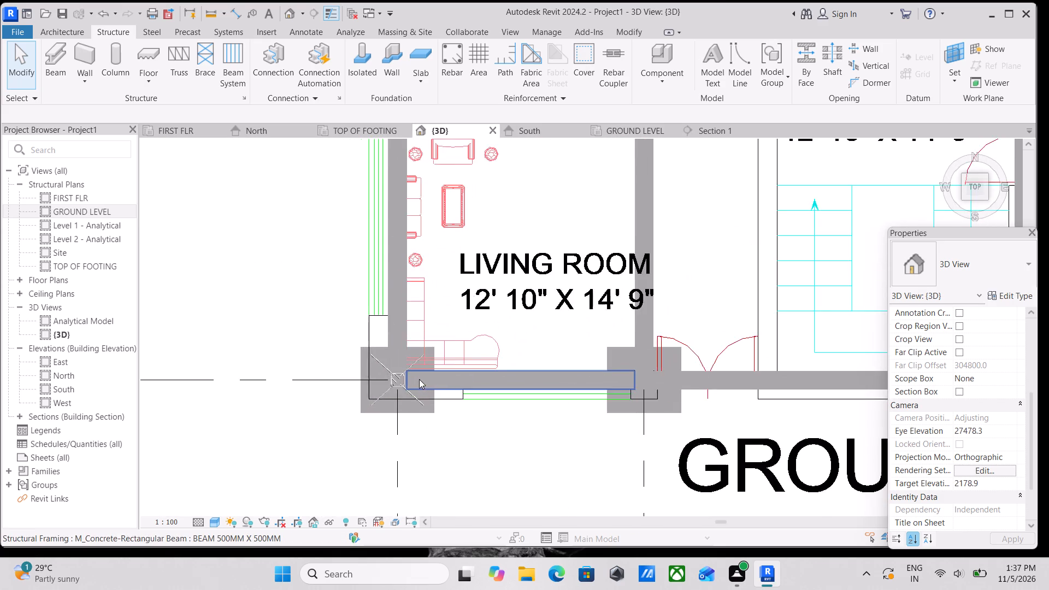
{"action": "scroll", "coordinate": [419, 379], "scroll_direction": "up", "scroll_amount": 17}
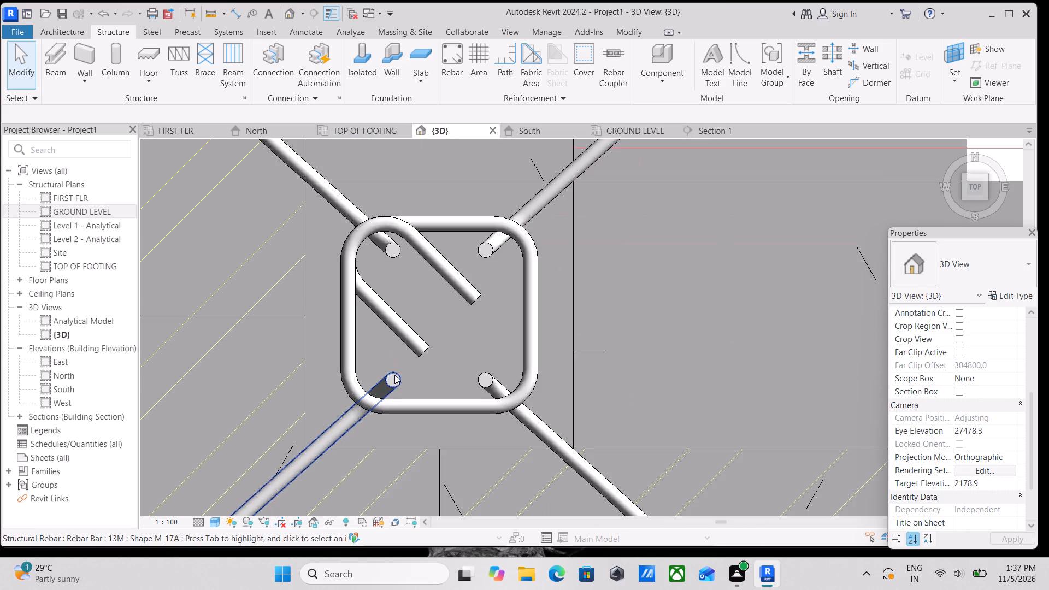
{"action": "left_click", "coordinate": [394, 375]}
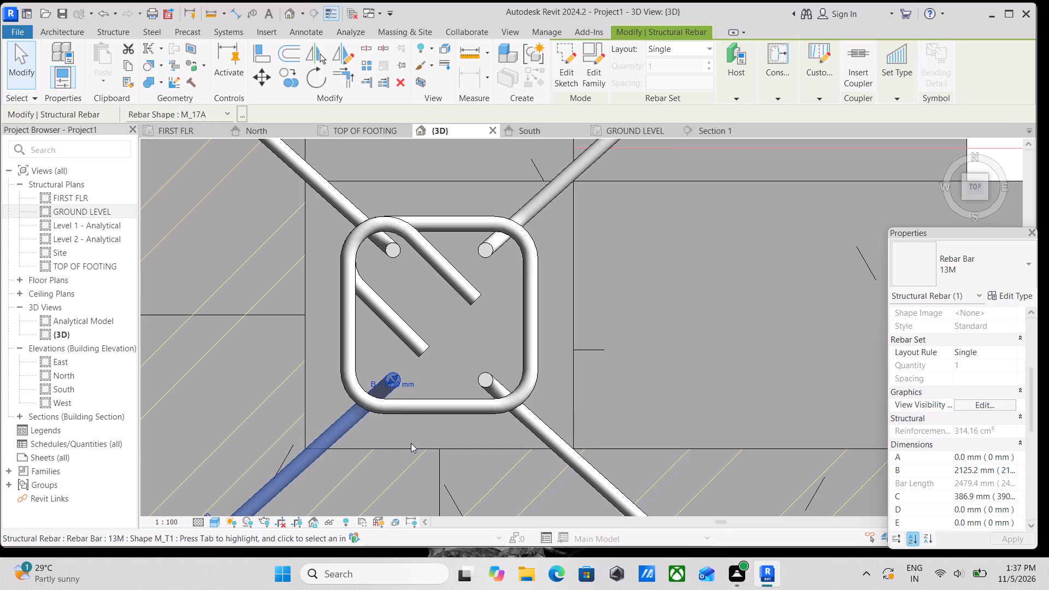
{"action": "key", "text": "Left"}
{"action": "key", "text": "Left"}
{"action": "left_click", "coordinate": [411, 443]}
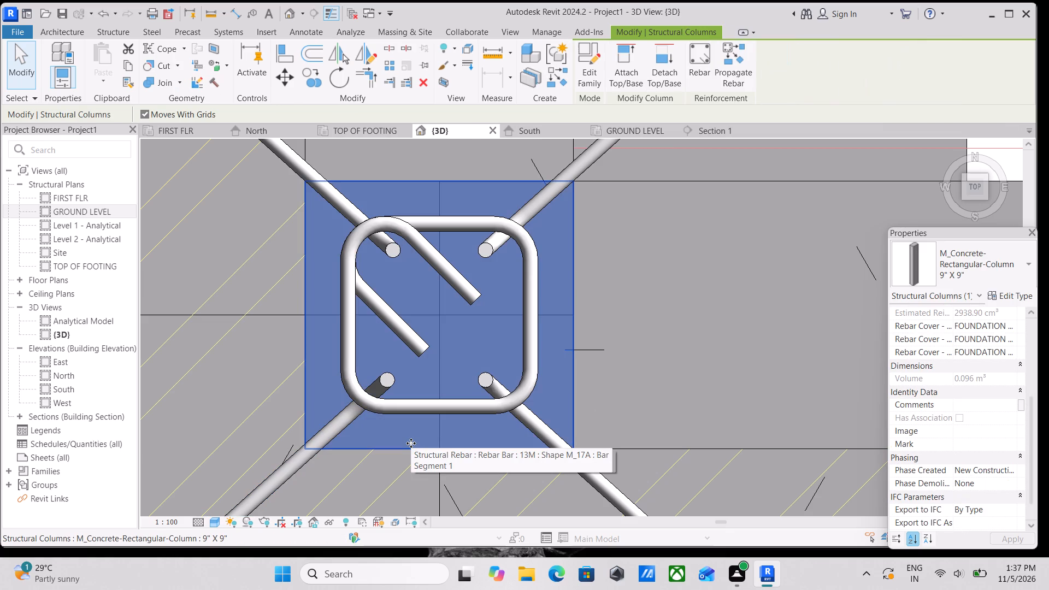
{"action": "scroll", "coordinate": [411, 443], "scroll_direction": "down", "scroll_amount": 2}
{"action": "key", "text": "Escape"}
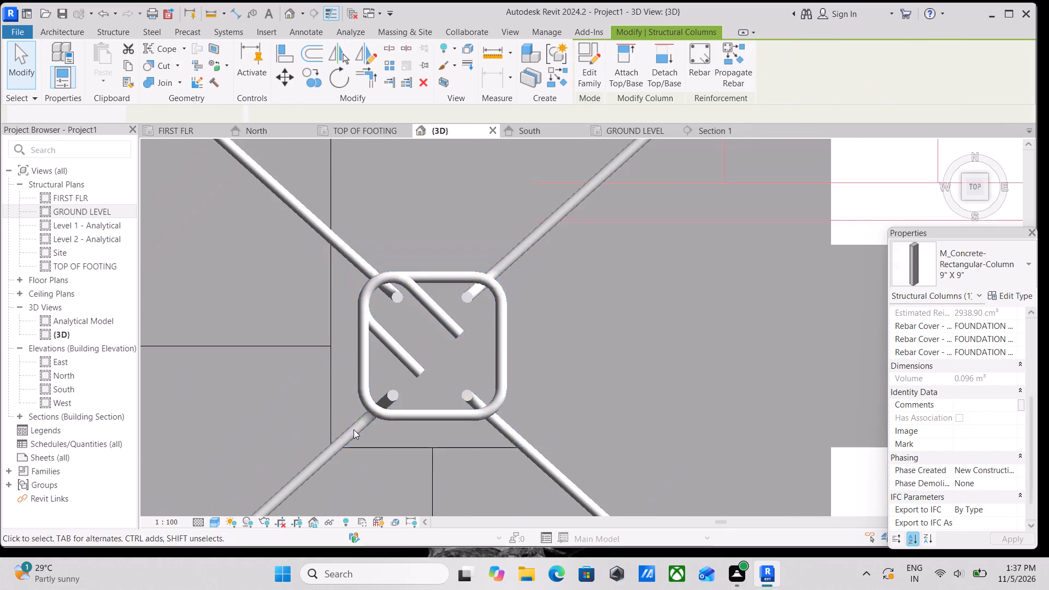
Nudge the southwest M_17A bar further west so it sits inside the stirrup's southwest corner.
{"action": "scroll", "coordinate": [353, 429], "scroll_direction": "down", "scroll_amount": 3}
{"action": "middle_click_drag", "start_coordinate": [394, 381], "coordinate": [437, 315]}
{"action": "scroll", "coordinate": [476, 304], "scroll_direction": "down", "scroll_amount": 4}
{"action": "scroll", "coordinate": [466, 307], "scroll_direction": "up", "scroll_amount": 5}
{"action": "left_click", "coordinate": [441, 325]}
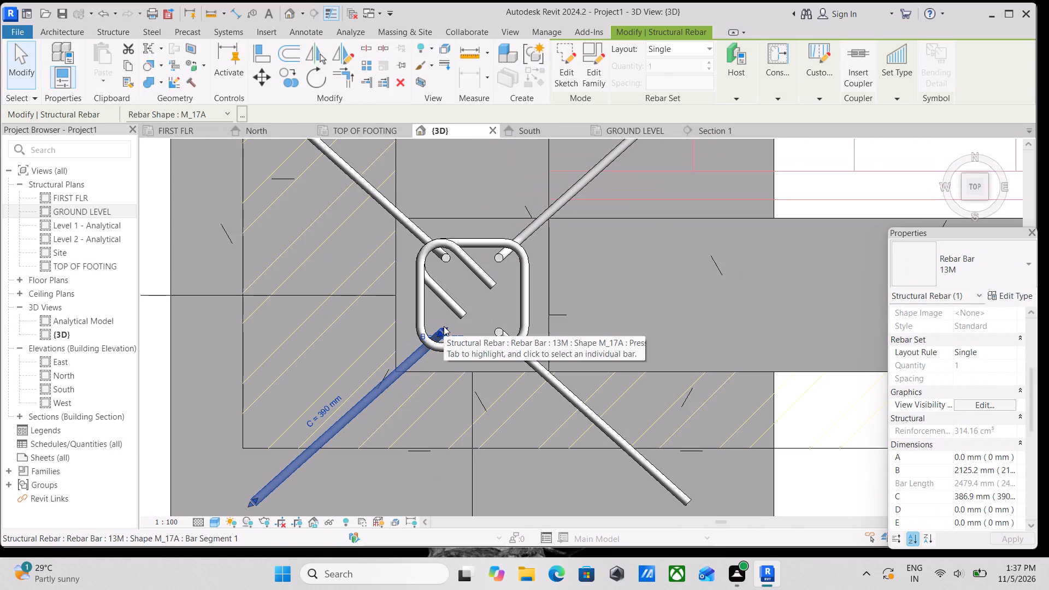
{"action": "key", "text": "Left"}
{"action": "key", "text": "Down"}
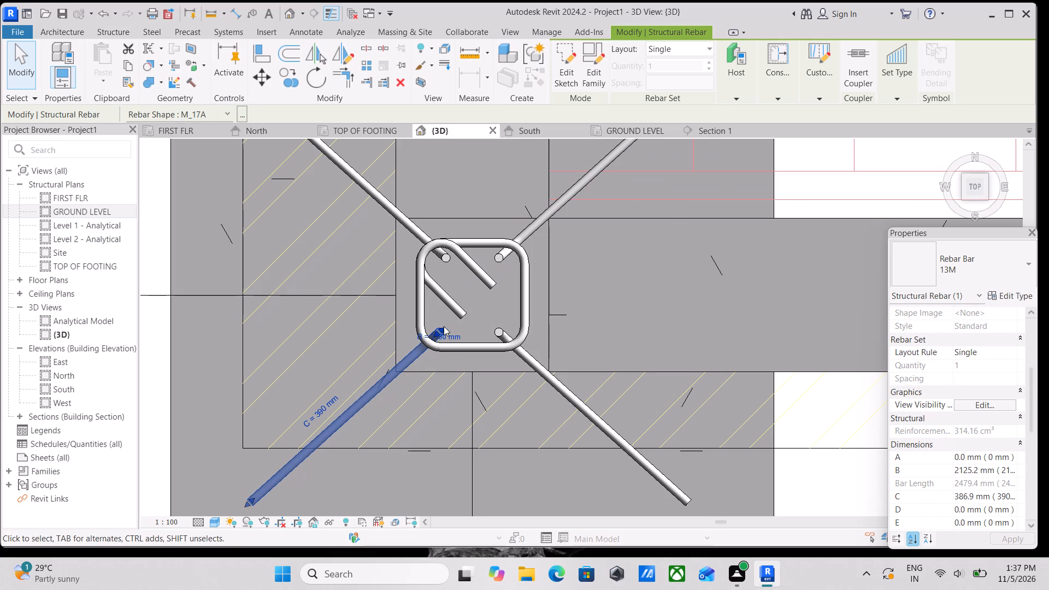
{"action": "key", "text": "Left"}
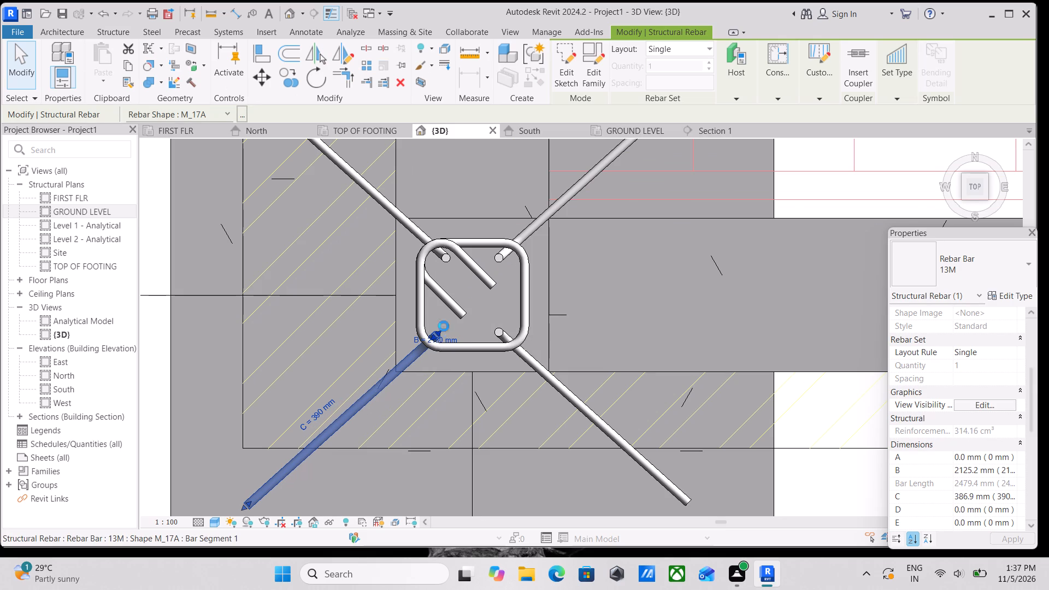
{"action": "key", "text": "Up"}
{"action": "key", "text": "Left"}
{"action": "key", "text": "Right"}
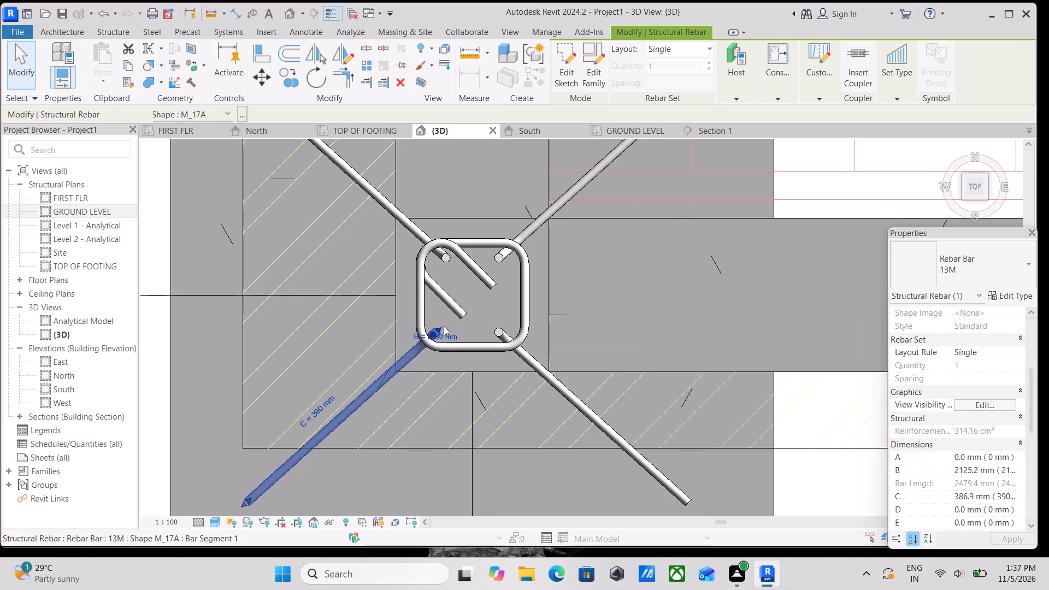
{"action": "key", "text": "Escape"}
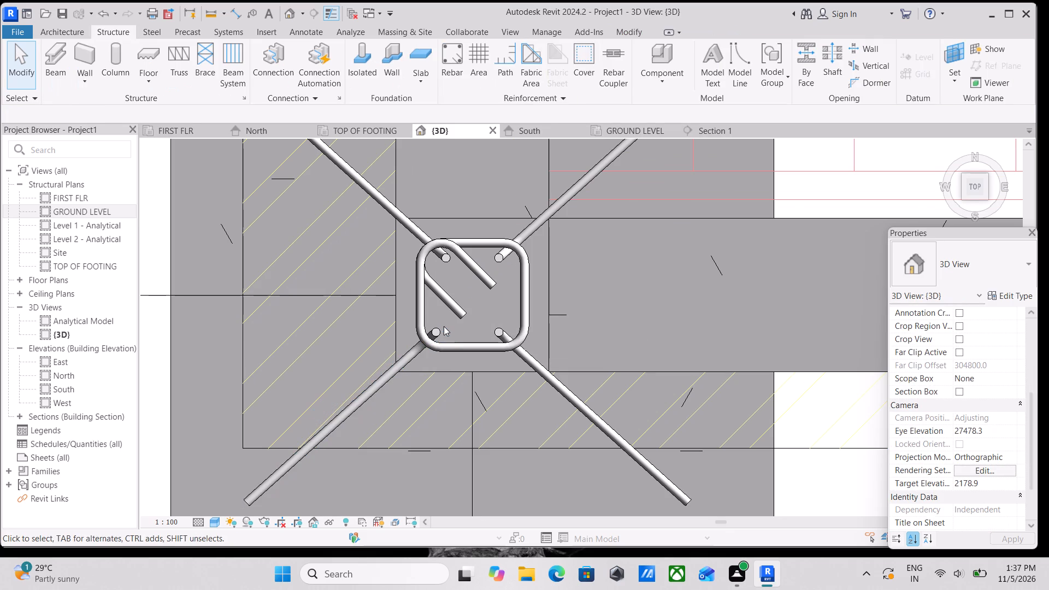
Nudge the northwest M_17A bar west and slightly north into the stirrup's northwest corner.
{"action": "left_click", "coordinate": [444, 258]}
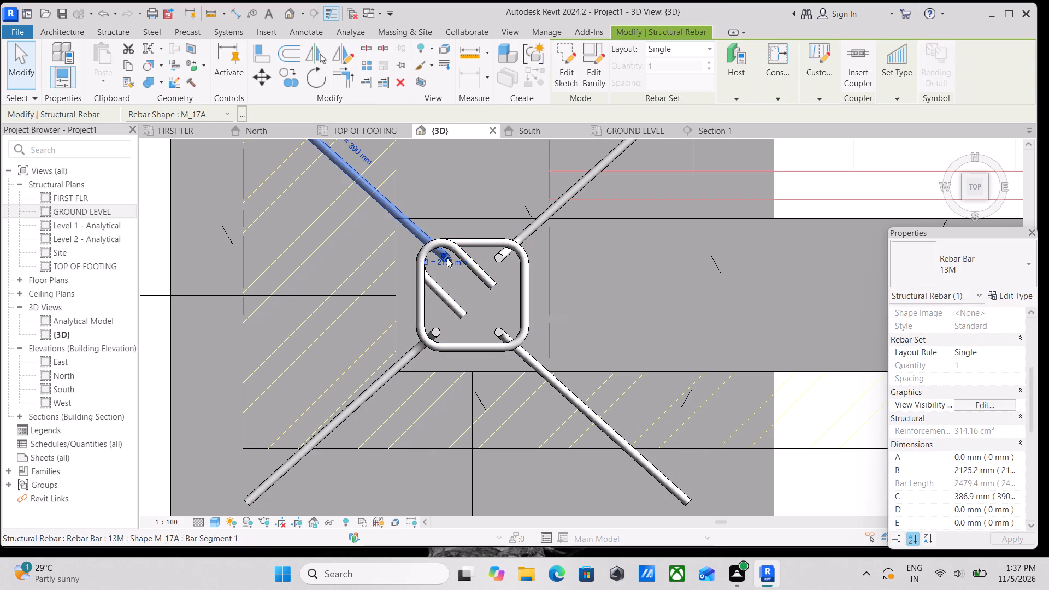
{"action": "key", "text": "Left"}
{"action": "key", "text": "Left"}
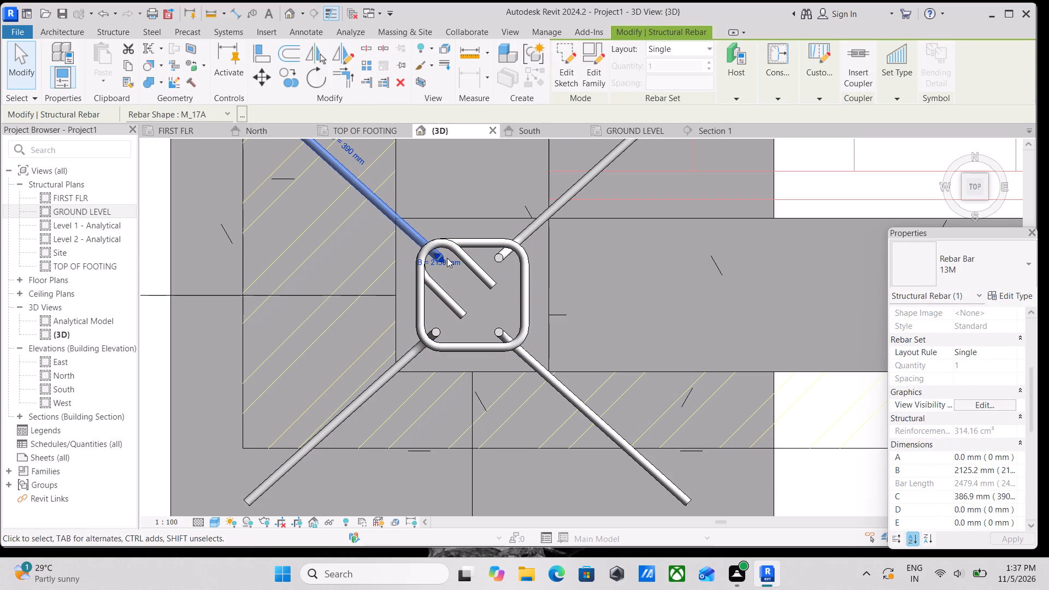
{"action": "key", "text": "Left"}
{"action": "key", "text": "Left"}
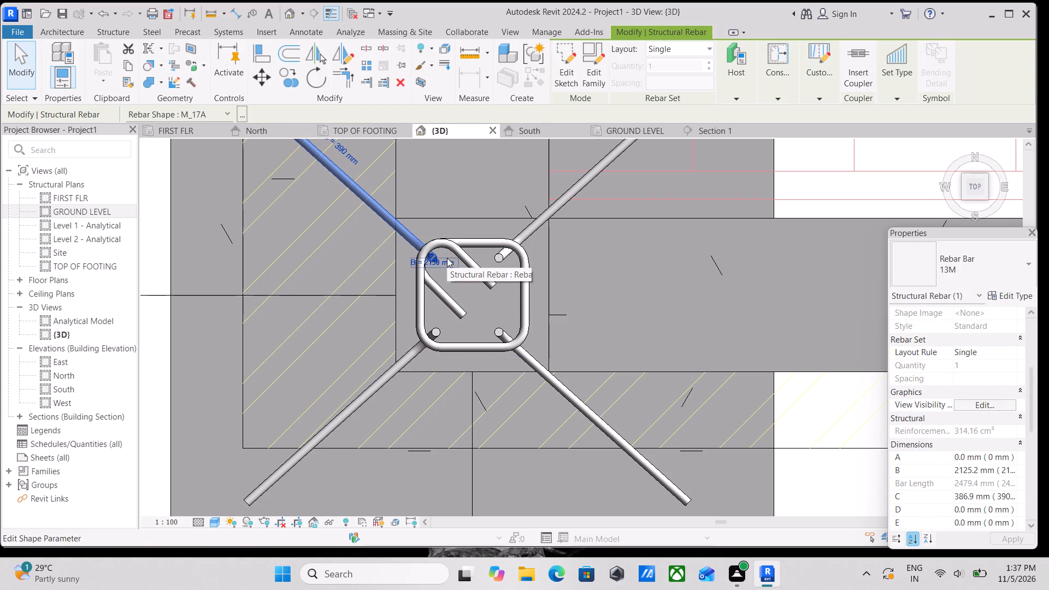
{"action": "key", "text": "Up"}
{"action": "left_click", "coordinate": [447, 258]}
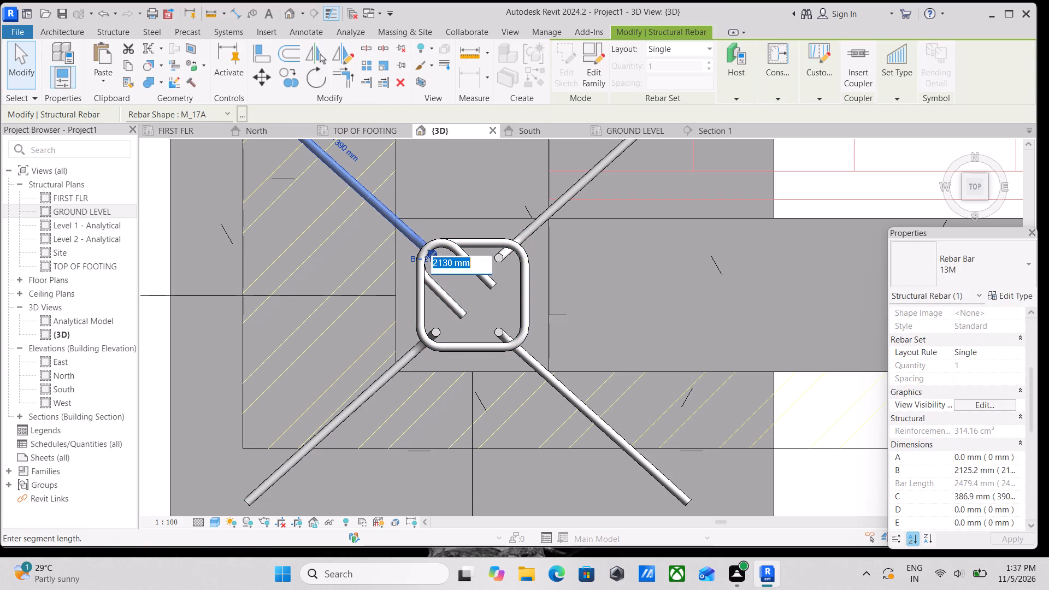
{"action": "key", "text": "Escape"}
{"action": "key", "text": "Escape"}
Nudge the northeast M_17A bar east, close to the stirrup's northeast corner.
{"action": "left_click", "coordinate": [500, 252]}
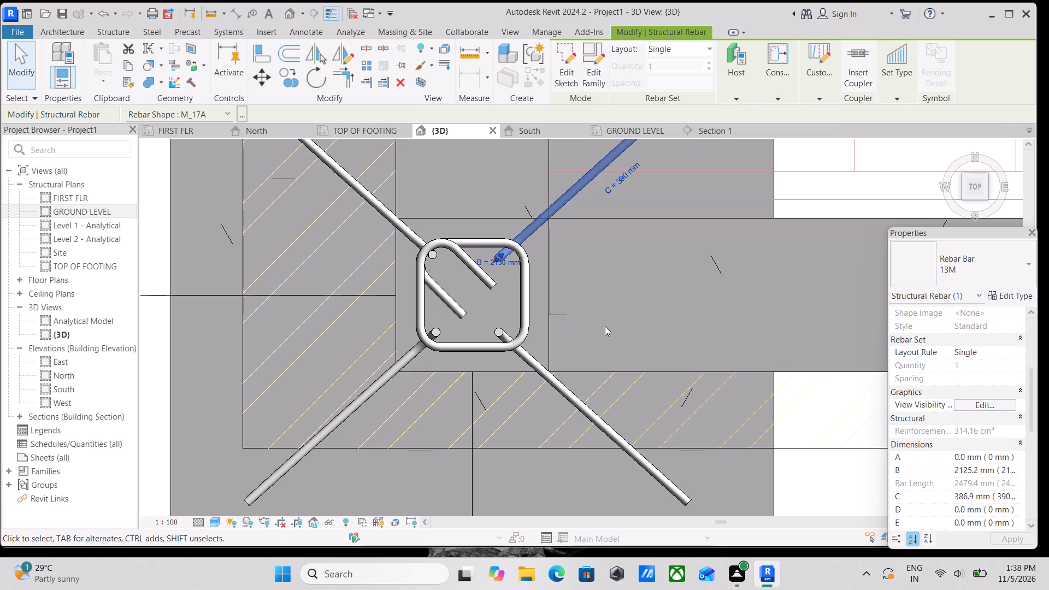
{"action": "key", "text": "Right"}
{"action": "key", "text": "Right"}
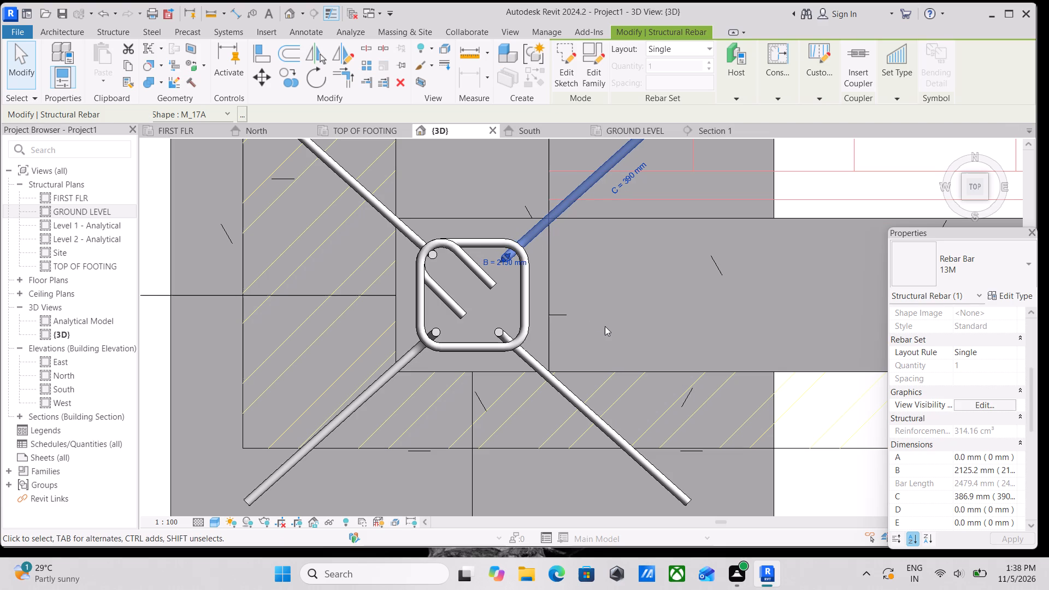
{"action": "key", "text": "Right"}
{"action": "key", "text": "Right"}
{"action": "key", "text": "Down"}
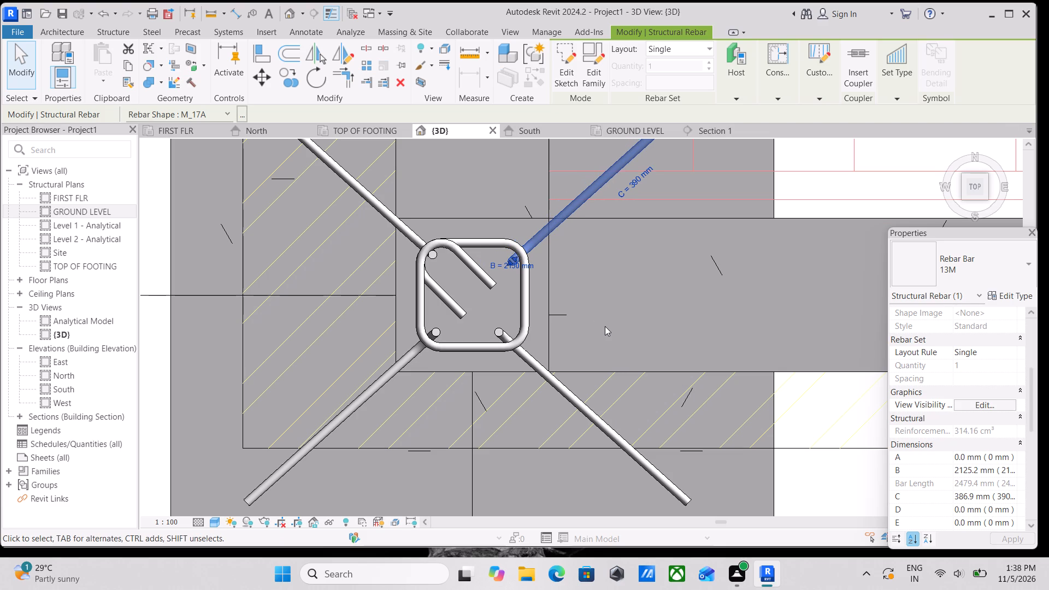
{"action": "key", "text": "Up"}
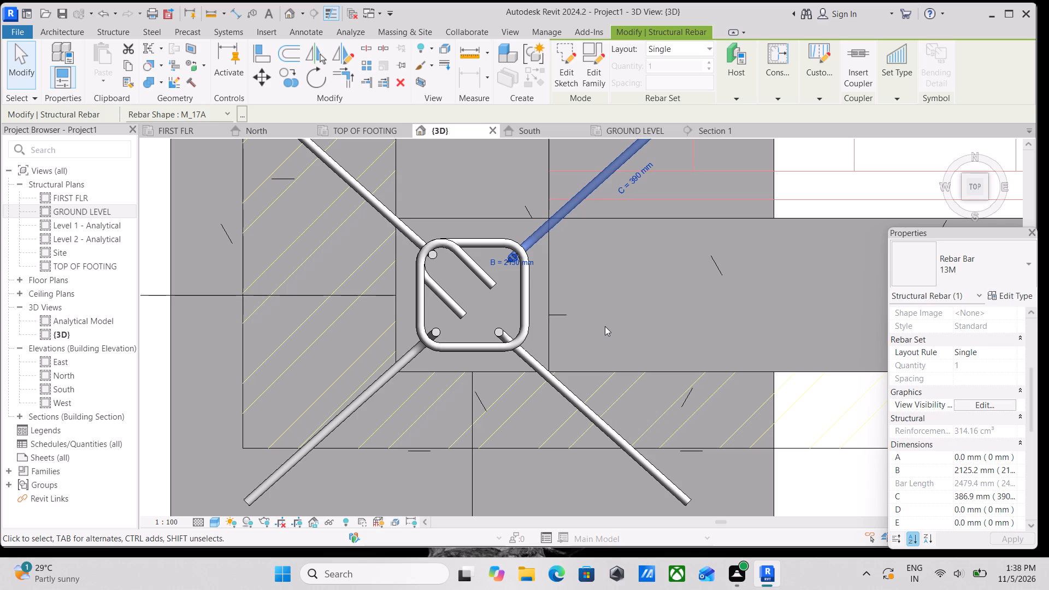
{"action": "key", "text": "Escape"}
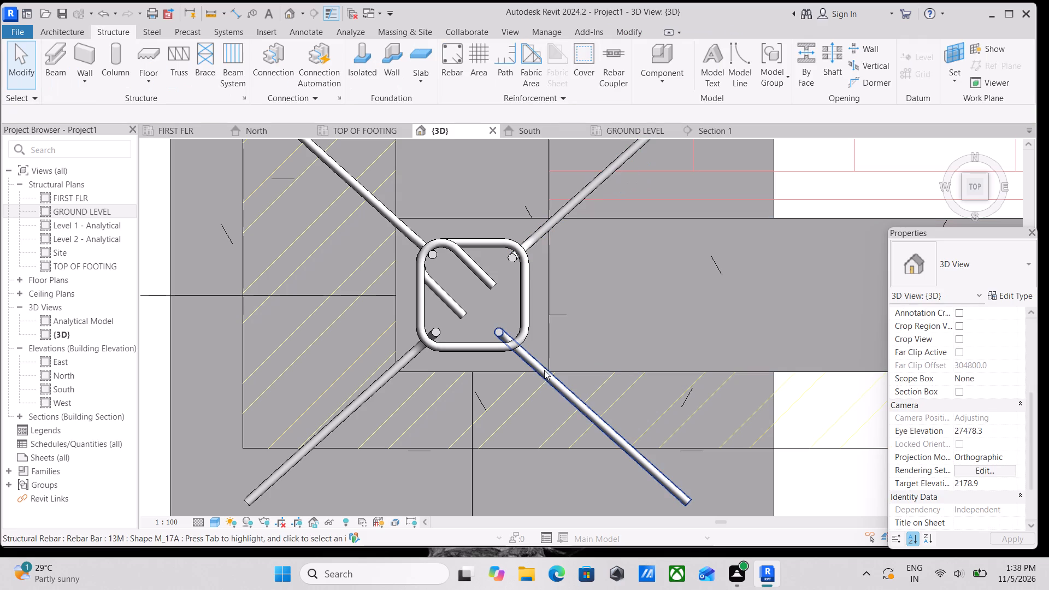
Nudge the southeast M_17A bar east and slightly north so it sits inside the stirrup's southeast corner.
{"action": "left_click", "coordinate": [544, 370]}
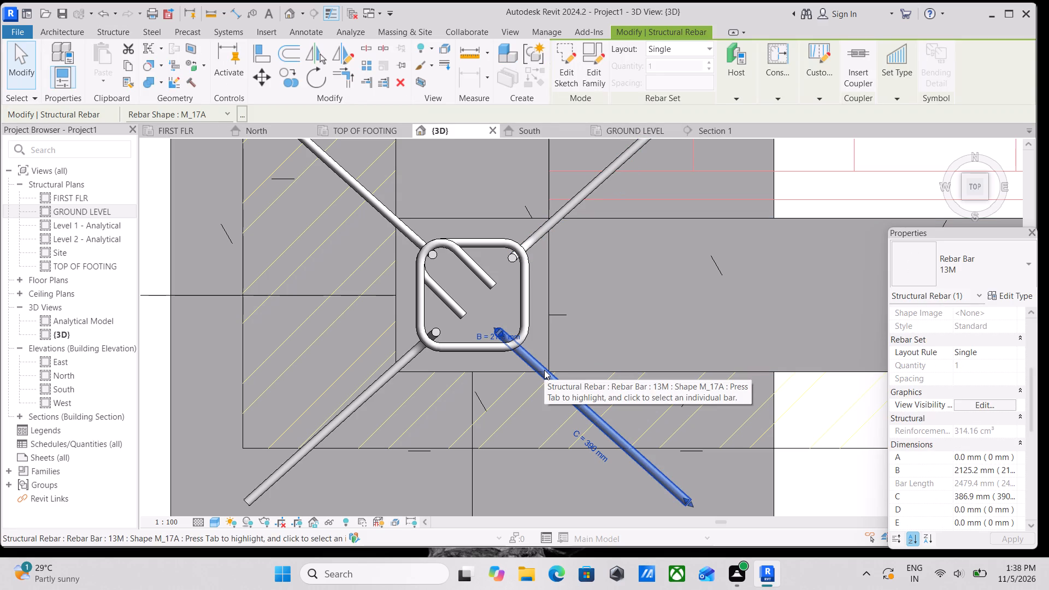
{"action": "key", "text": "Right"}
{"action": "key", "text": "Right"}
{"action": "key", "text": "Right"}
{"action": "key", "text": "Right"}
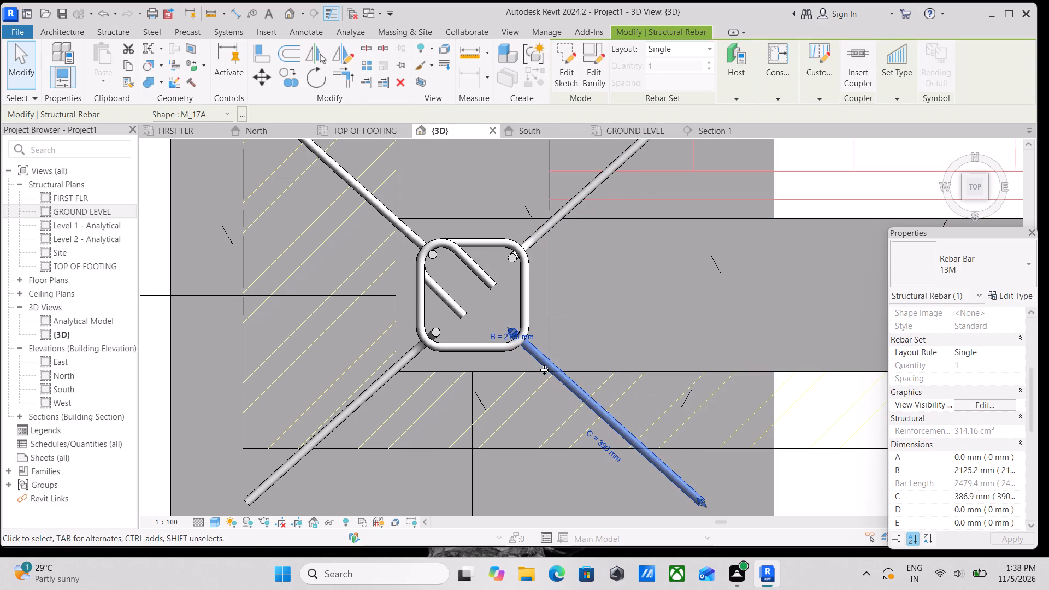
{"action": "key", "text": "Up"}
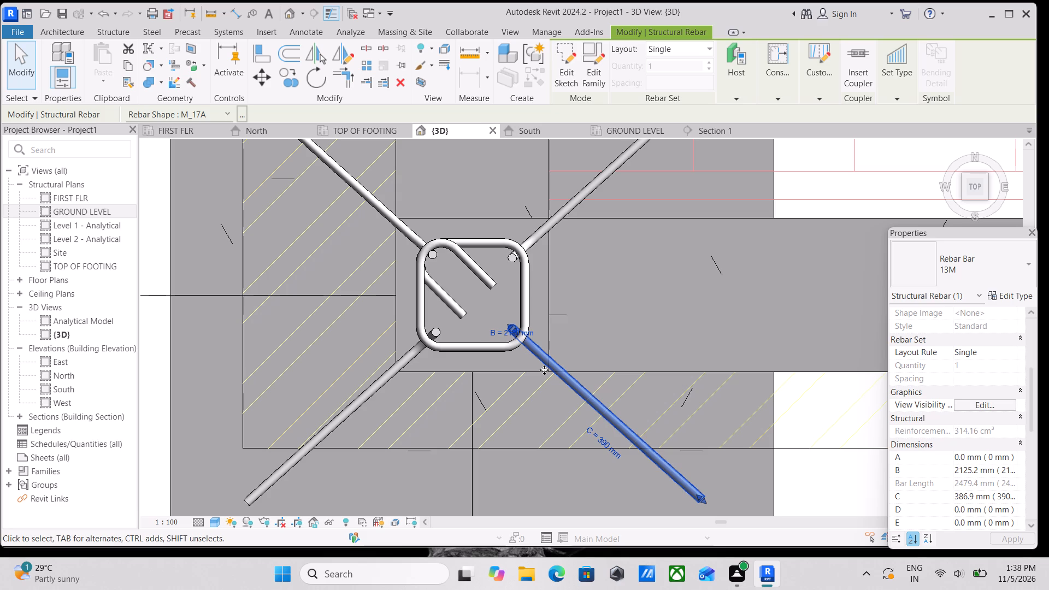
{"action": "key", "text": "Left"}
{"action": "key", "text": "Down"}
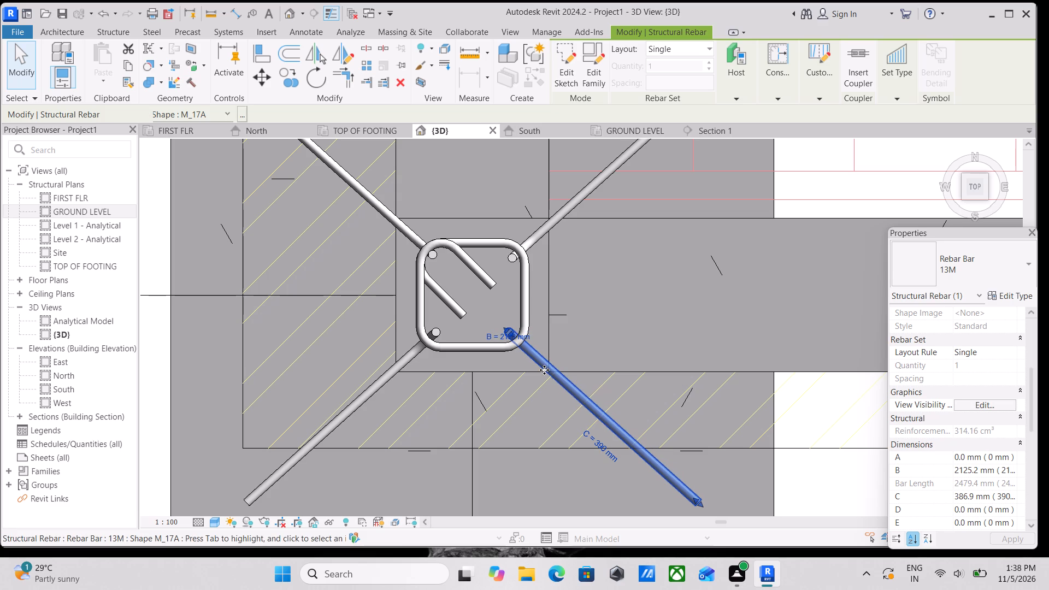
{"action": "key", "text": "Up"}
{"action": "key", "text": "Right"}
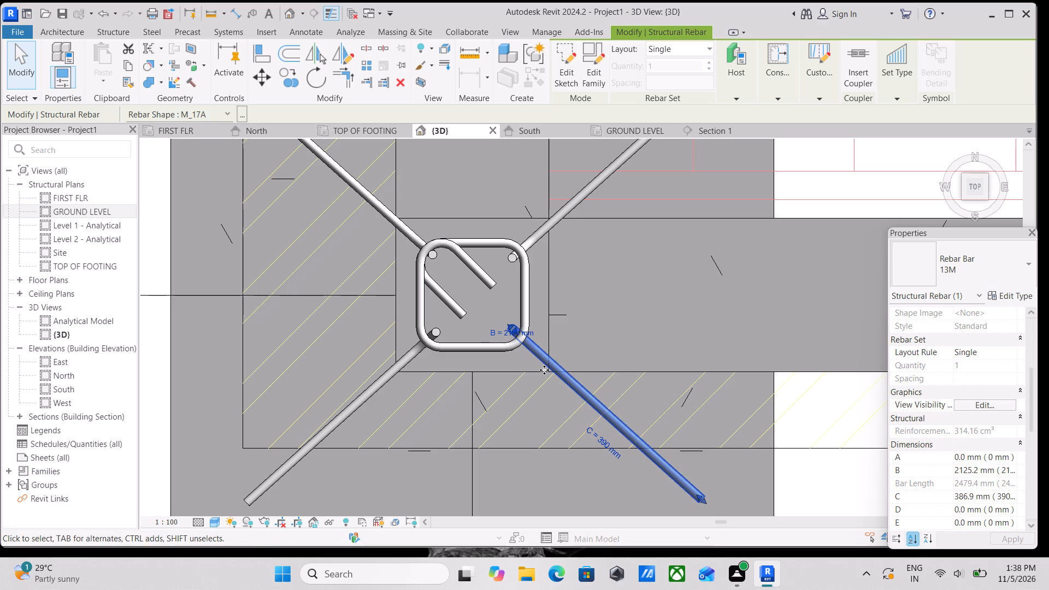
{"action": "key", "text": "Left"}
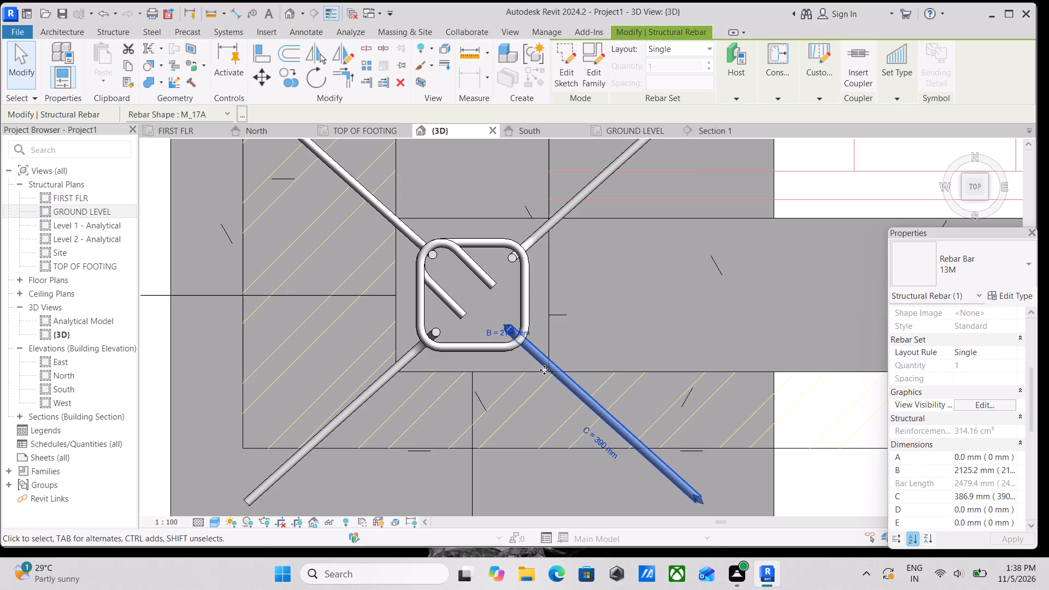
{"action": "scroll", "coordinate": [545, 365], "scroll_direction": "down", "scroll_amount": 10}
{"action": "key", "text": "Escape"}
Examine from above how the four diagonal bars sit in the stirrup's corners and within the footing.
{"action": "scroll", "coordinate": [561, 314], "scroll_direction": "up", "scroll_amount": 2}
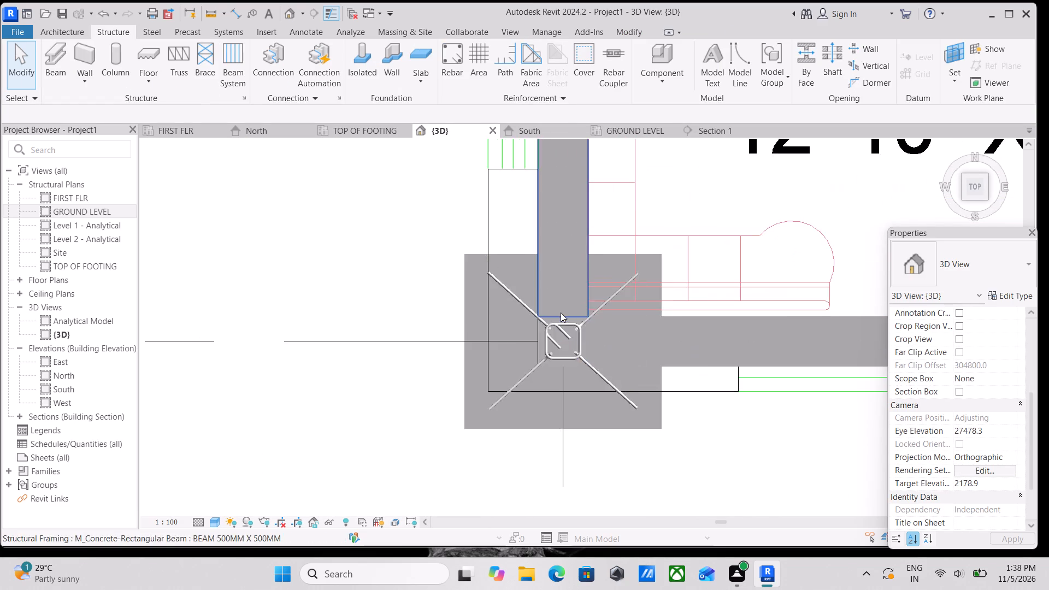
{"action": "scroll", "coordinate": [580, 337], "scroll_direction": "up", "scroll_amount": 2}
{"action": "middle_click_drag", "start_coordinate": [580, 343], "coordinate": [521, 357]}
{"action": "middle_click_drag", "start_coordinate": [518, 337], "coordinate": [485, 351]}
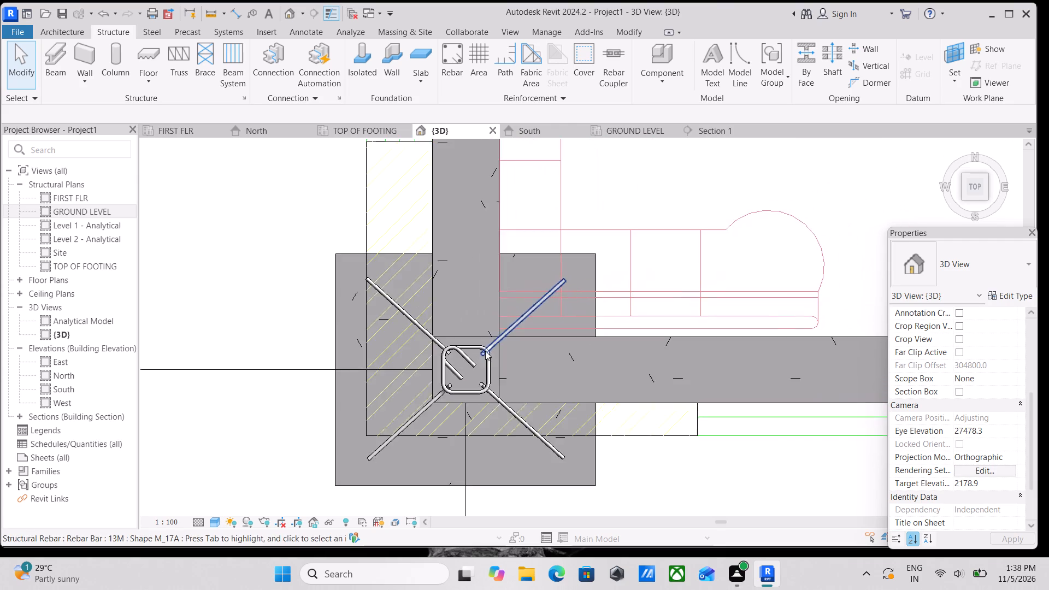
{"action": "scroll", "coordinate": [488, 352], "scroll_direction": "up", "scroll_amount": 3}
{"action": "middle_click_drag", "start_coordinate": [504, 386], "coordinate": [488, 340]}
{"action": "scroll", "coordinate": [496, 325], "scroll_direction": "down", "scroll_amount": 5}
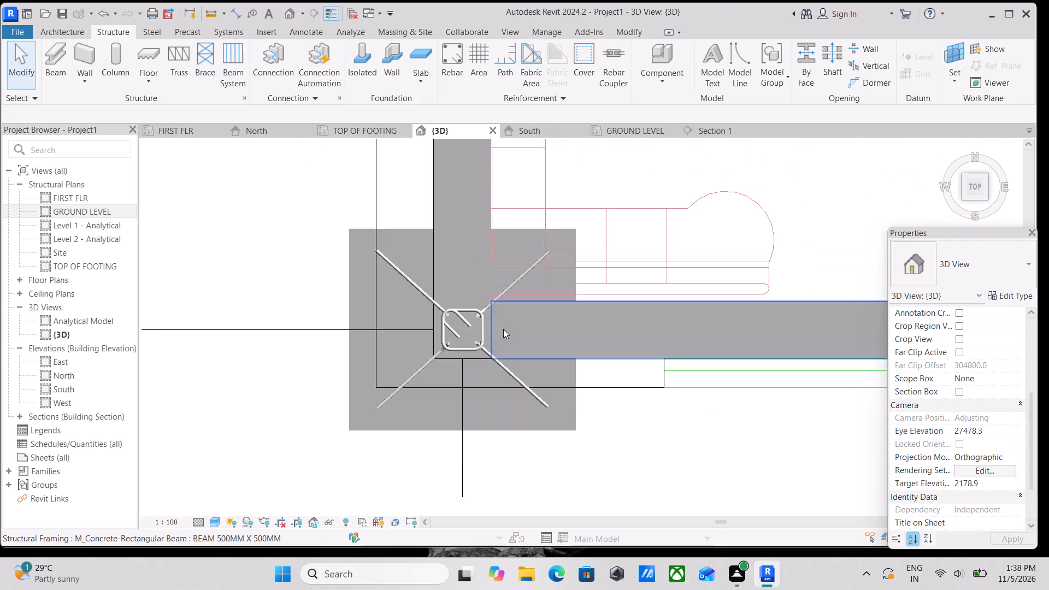
{"action": "scroll", "coordinate": [503, 329], "scroll_direction": "down", "scroll_amount": 2}
{"action": "middle_click_drag", "start_coordinate": [503, 329], "coordinate": [398, 350]}
{"action": "scroll", "coordinate": [467, 330], "scroll_direction": "down", "scroll_amount": 2}
{"action": "middle_click_drag", "start_coordinate": [467, 330], "coordinate": [429, 336]}
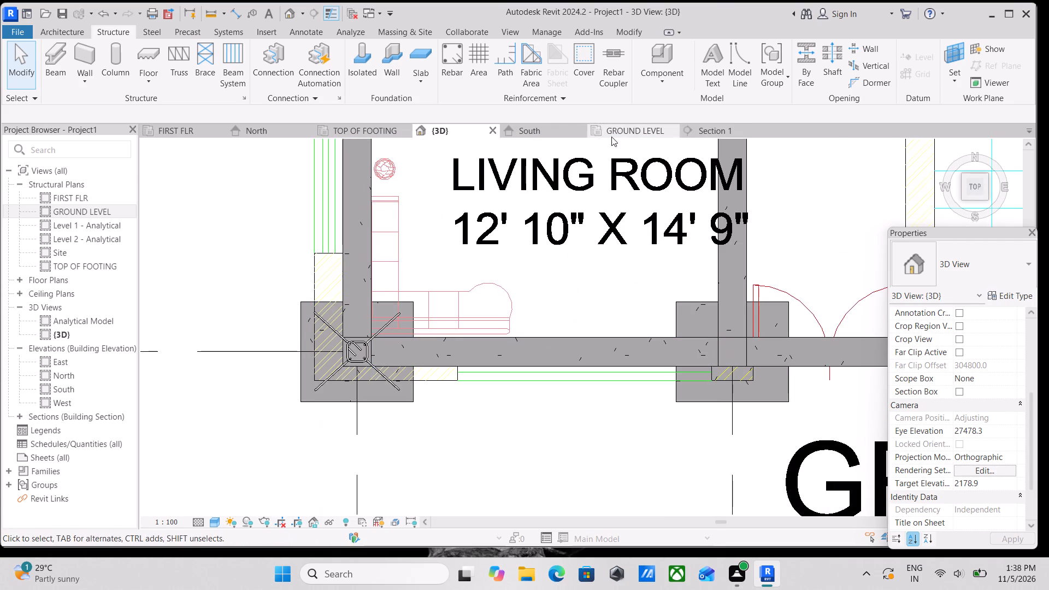
In the GROUND LEVEL plan, reset the temporary hide/isolate to bring back all hidden elements.
{"action": "left_click", "coordinate": [622, 135]}
{"action": "scroll", "coordinate": [580, 243], "scroll_direction": "down", "scroll_amount": 6}
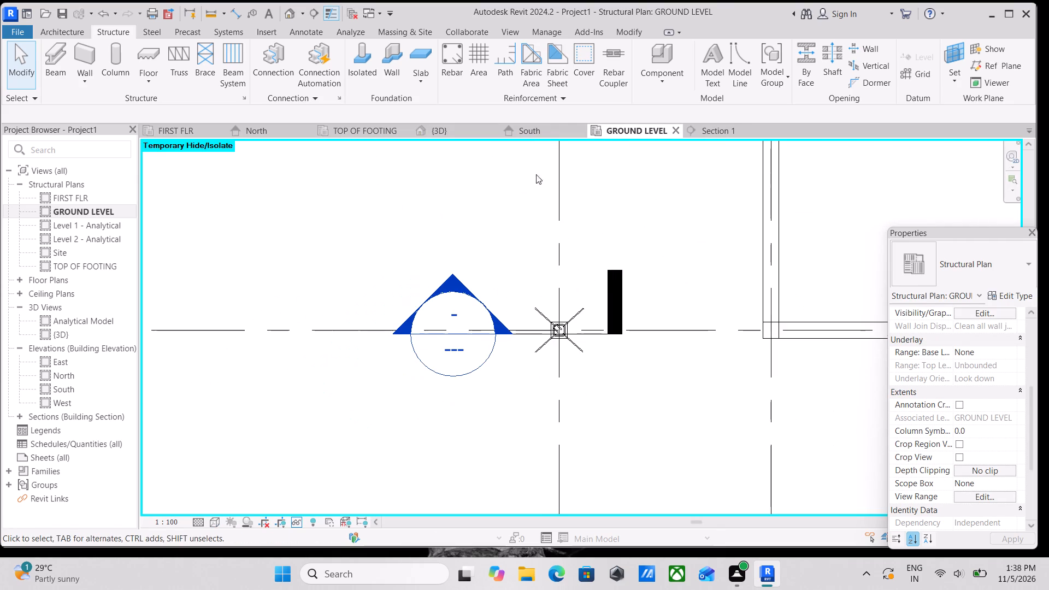
{"action": "scroll", "coordinate": [599, 290], "scroll_direction": "down", "scroll_amount": 5}
{"action": "middle_click_drag", "start_coordinate": [652, 323], "coordinate": [412, 290]}
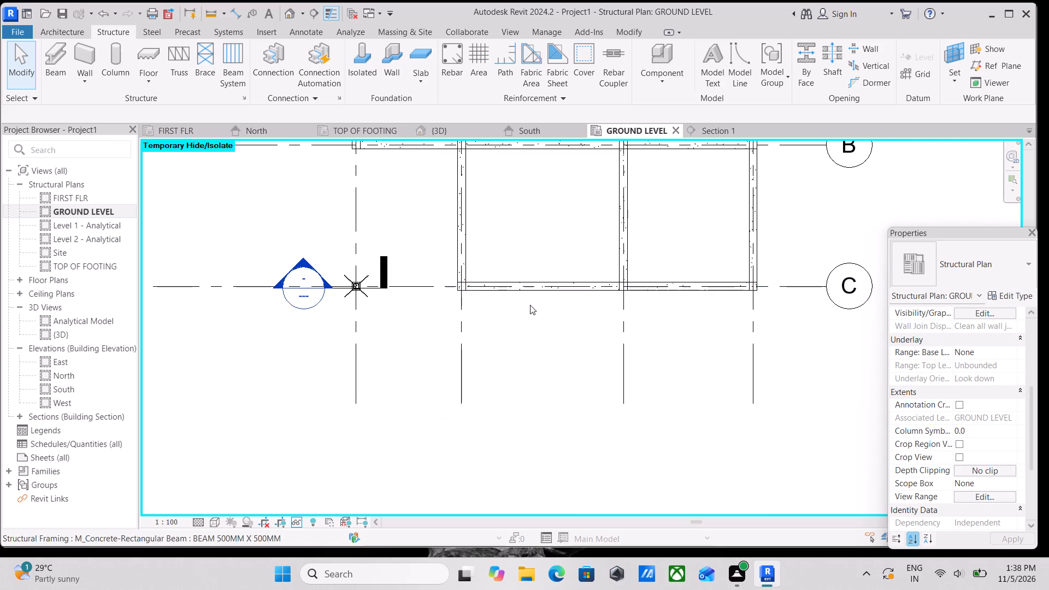
{"action": "scroll", "coordinate": [433, 288], "scroll_direction": "up", "scroll_amount": 1}
{"action": "middle_click_drag", "start_coordinate": [433, 288], "coordinate": [438, 310]}
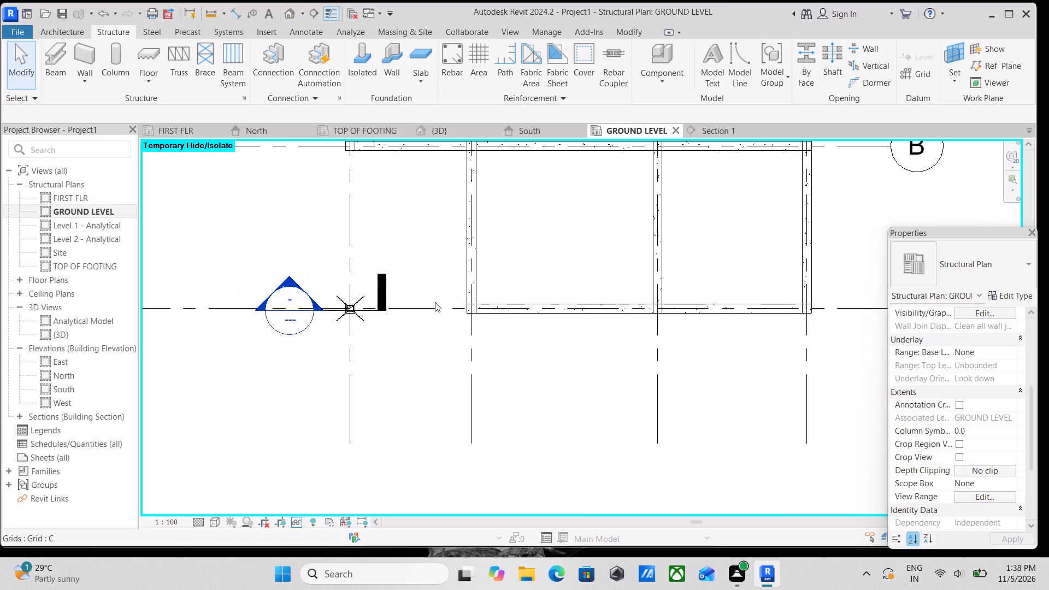
{"action": "type", "text": "HR"}
{"action": "middle_click_drag", "start_coordinate": [435, 303], "coordinate": [397, 360]}
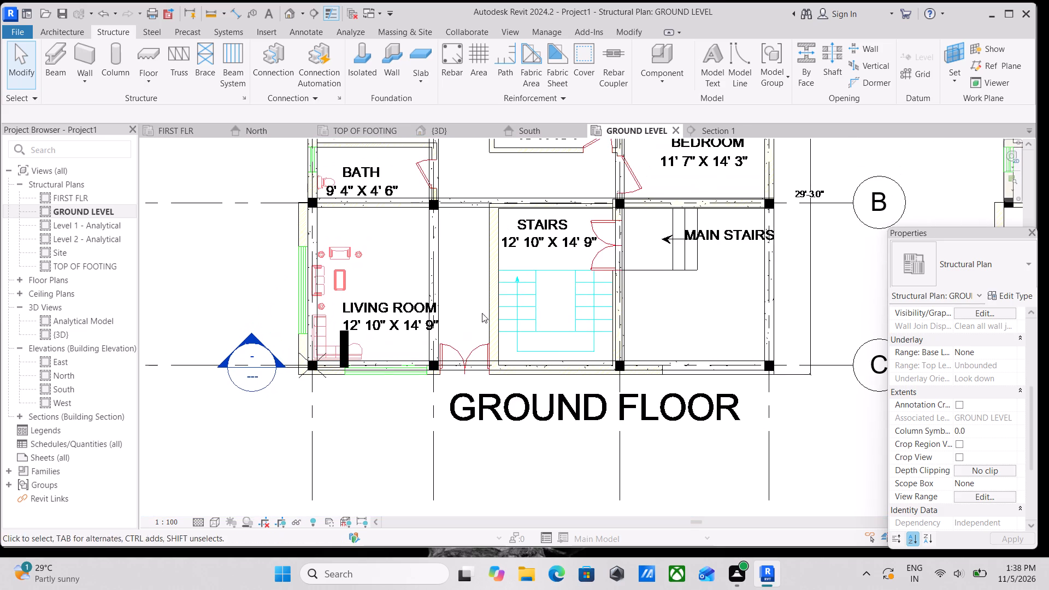
Temporarily hide the imported PROJECT G+1.dwg drawing in the GROUND LEVEL plan.
{"action": "middle_click_drag", "start_coordinate": [481, 314], "coordinate": [425, 346]}
{"action": "left_click", "coordinate": [434, 329]}
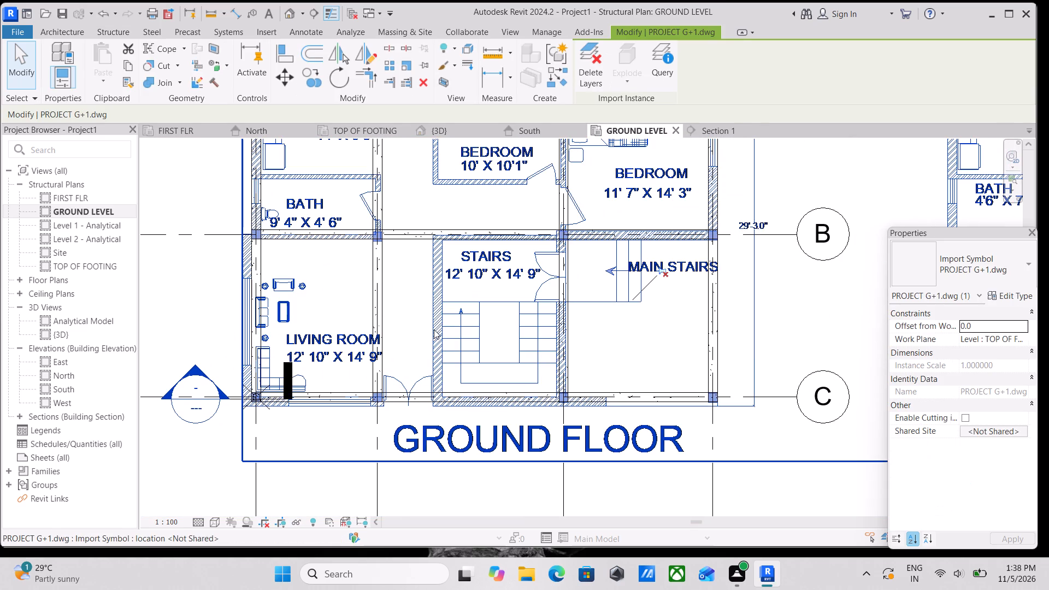
{"action": "type", "text": "HH"}
Cut a short east-facing building section across the middle-bay beam on grid C and shorten its view depth close to the cut.
{"action": "scroll", "coordinate": [428, 380], "scroll_direction": "up", "scroll_amount": 2}
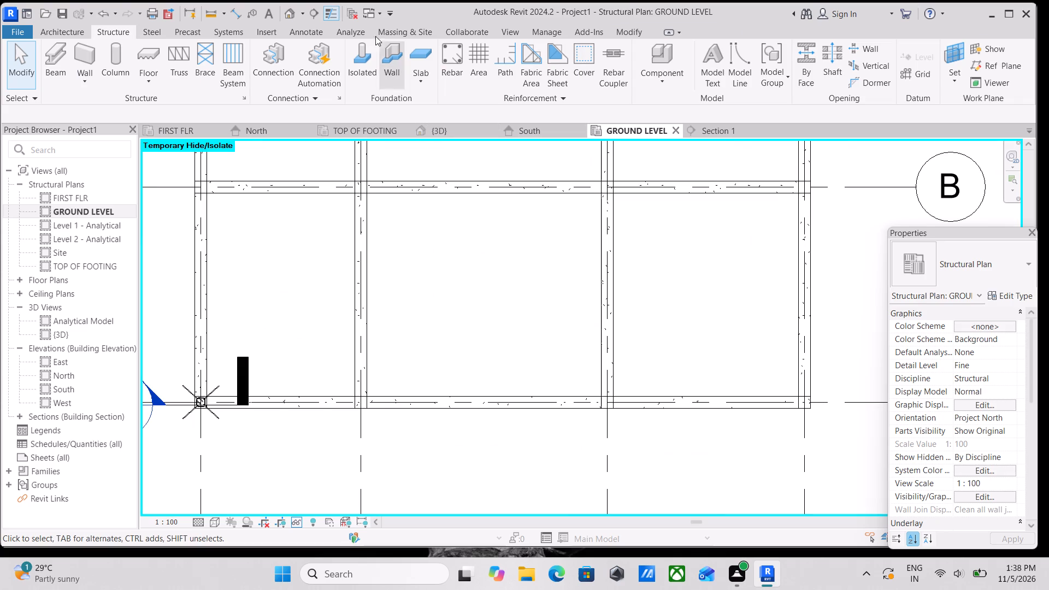
{"action": "left_click", "coordinate": [316, 6]}
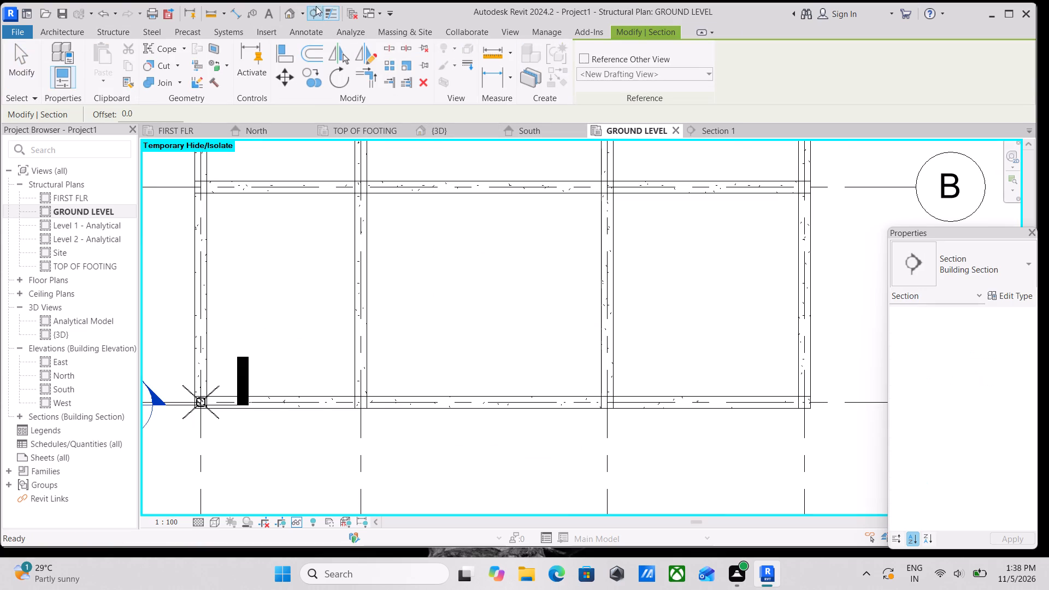
{"action": "middle_click_drag", "start_coordinate": [499, 340], "coordinate": [500, 286]}
{"action": "scroll", "coordinate": [475, 335], "scroll_direction": "up", "scroll_amount": 3}
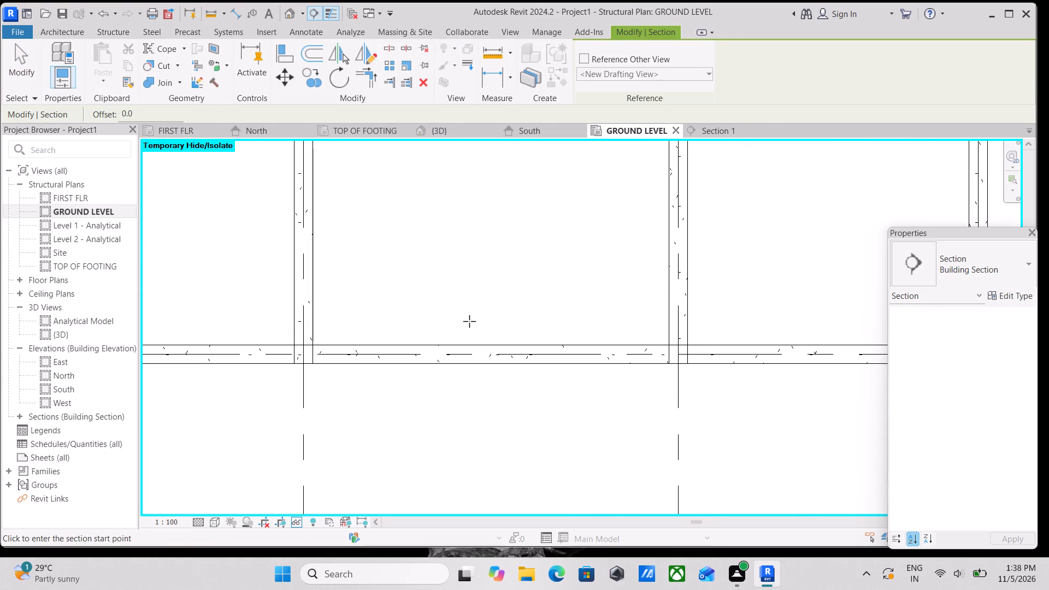
{"action": "left_click", "coordinate": [469, 321]}
{"action": "left_click", "coordinate": [469, 396]}
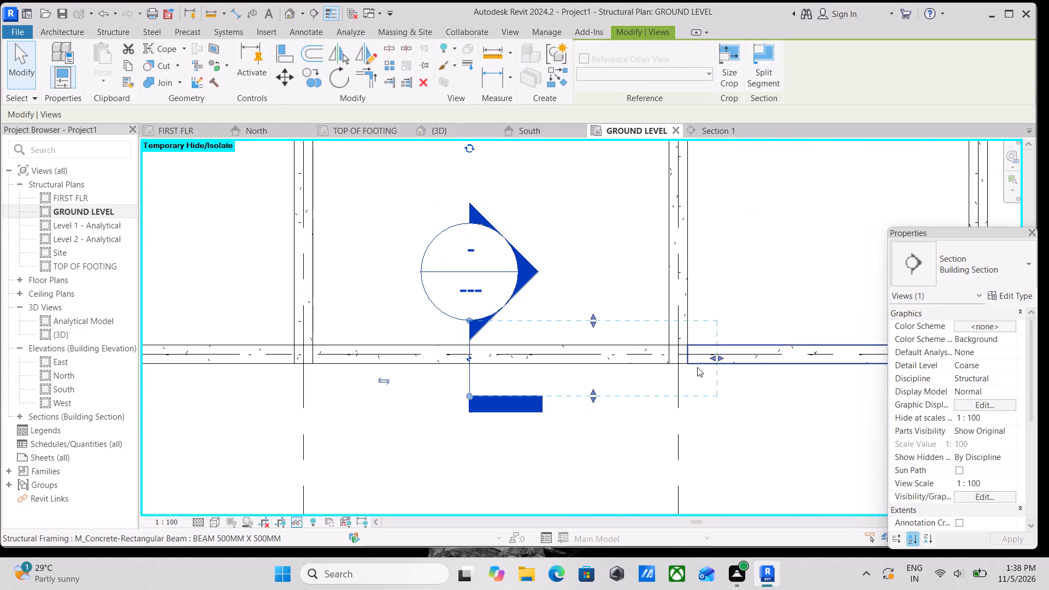
{"action": "left_click_drag", "start_coordinate": [714, 352], "coordinate": [499, 364]}
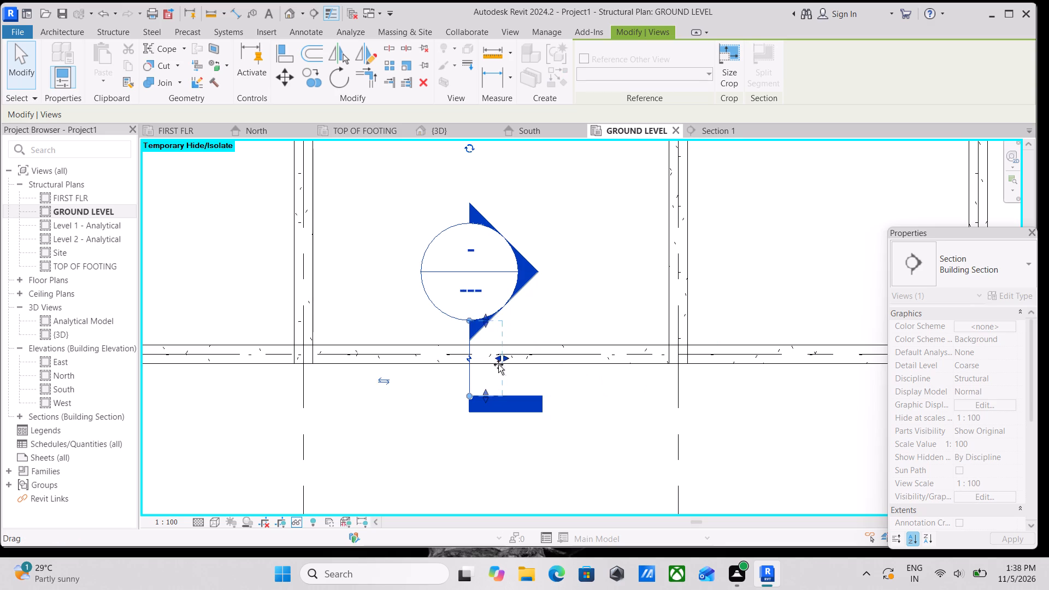
{"action": "left_click", "coordinate": [498, 364]}
Open the view of the new beam section.
{"action": "scroll", "coordinate": [467, 320], "scroll_direction": "up", "scroll_amount": 3}
{"action": "right_click", "coordinate": [467, 320]}
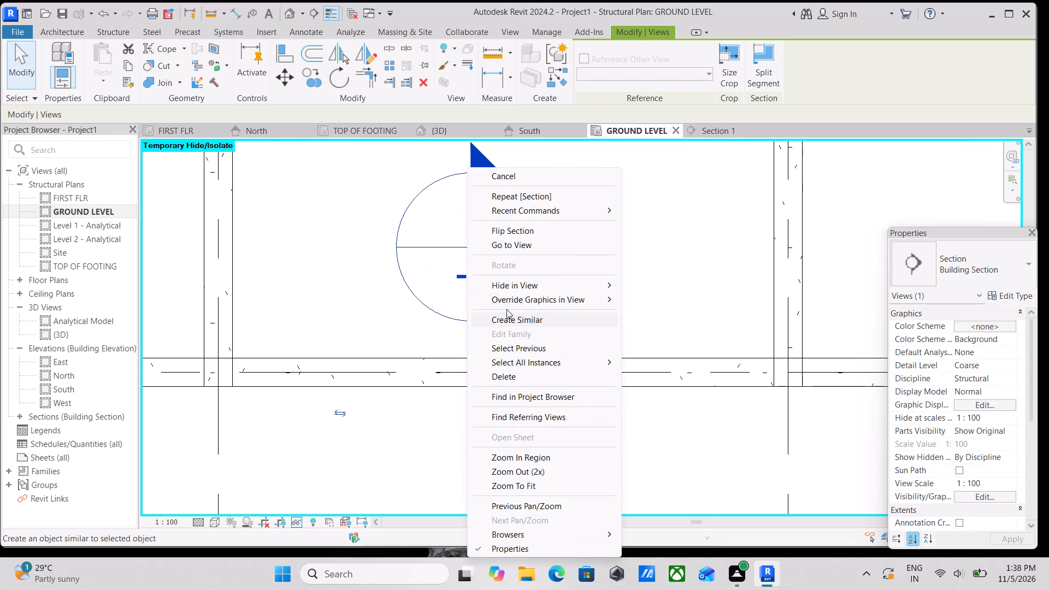
{"action": "left_click", "coordinate": [519, 240]}
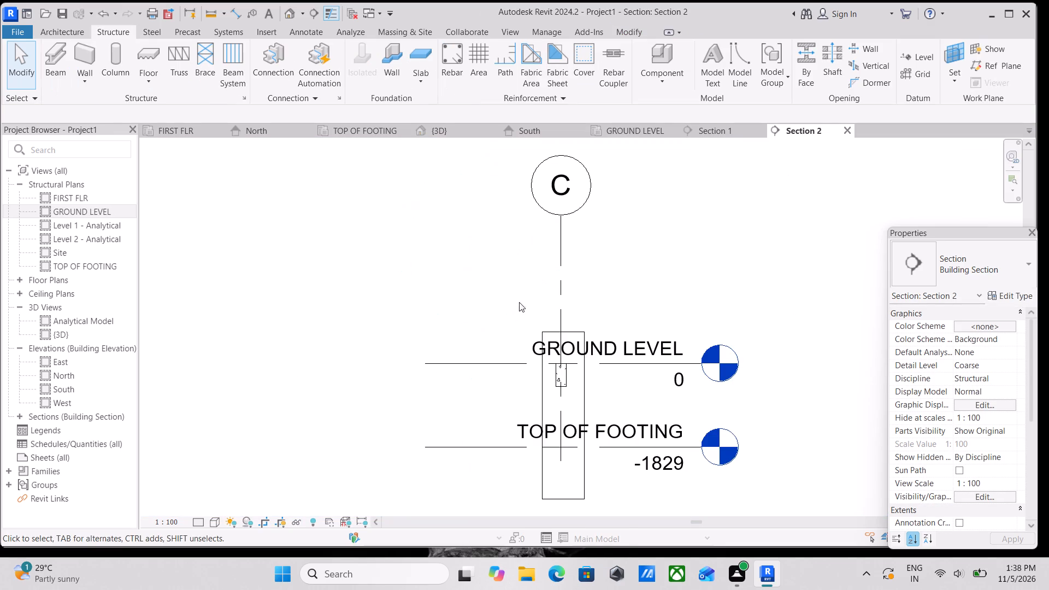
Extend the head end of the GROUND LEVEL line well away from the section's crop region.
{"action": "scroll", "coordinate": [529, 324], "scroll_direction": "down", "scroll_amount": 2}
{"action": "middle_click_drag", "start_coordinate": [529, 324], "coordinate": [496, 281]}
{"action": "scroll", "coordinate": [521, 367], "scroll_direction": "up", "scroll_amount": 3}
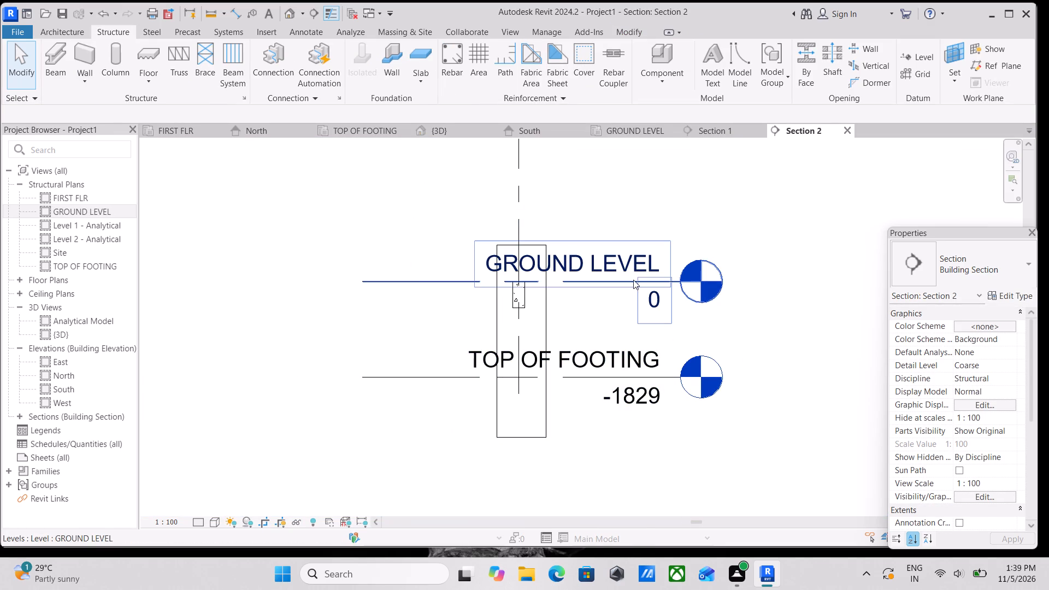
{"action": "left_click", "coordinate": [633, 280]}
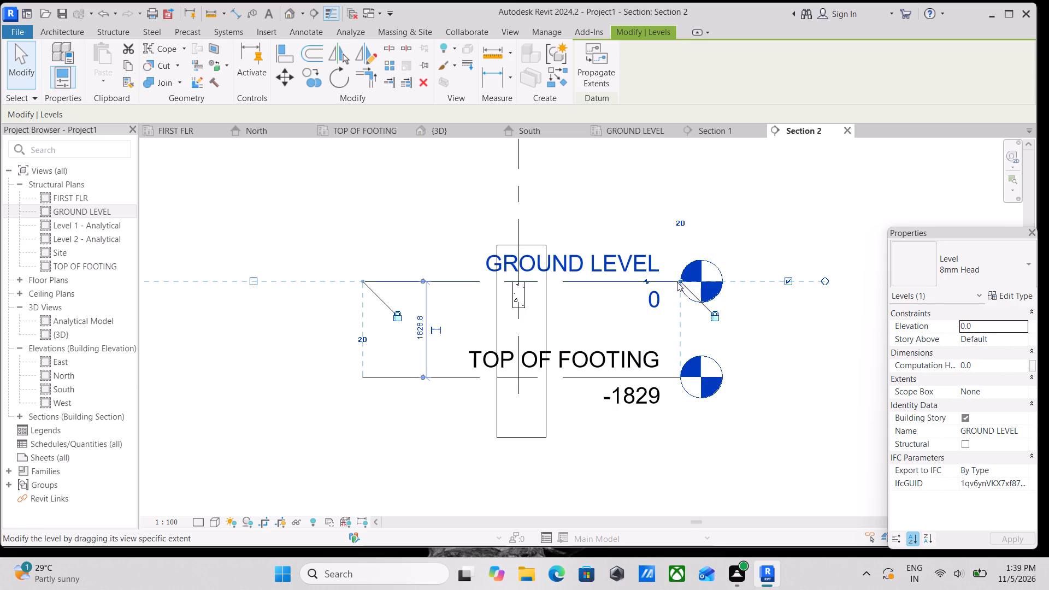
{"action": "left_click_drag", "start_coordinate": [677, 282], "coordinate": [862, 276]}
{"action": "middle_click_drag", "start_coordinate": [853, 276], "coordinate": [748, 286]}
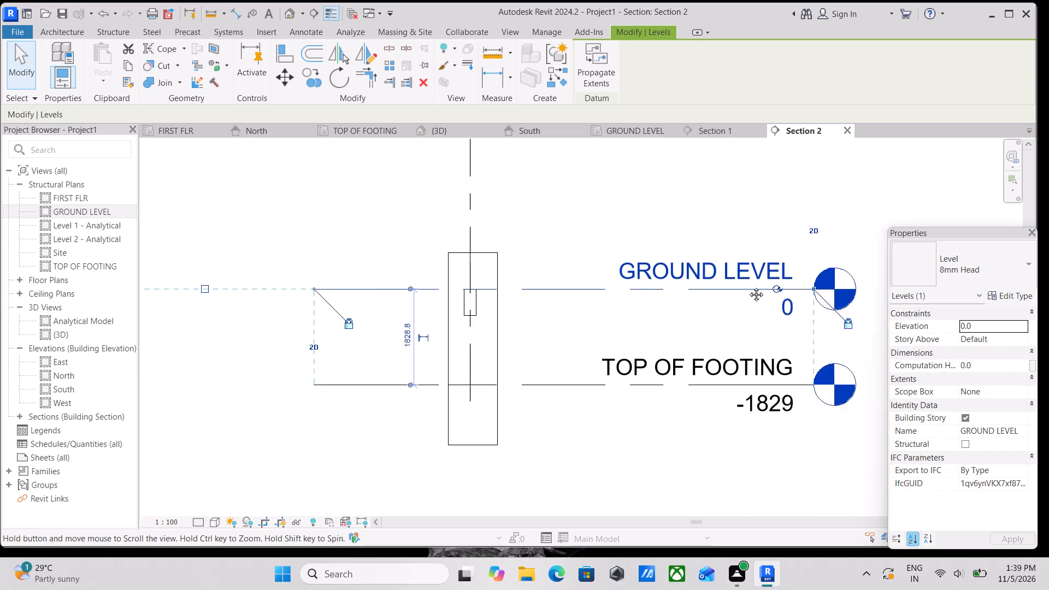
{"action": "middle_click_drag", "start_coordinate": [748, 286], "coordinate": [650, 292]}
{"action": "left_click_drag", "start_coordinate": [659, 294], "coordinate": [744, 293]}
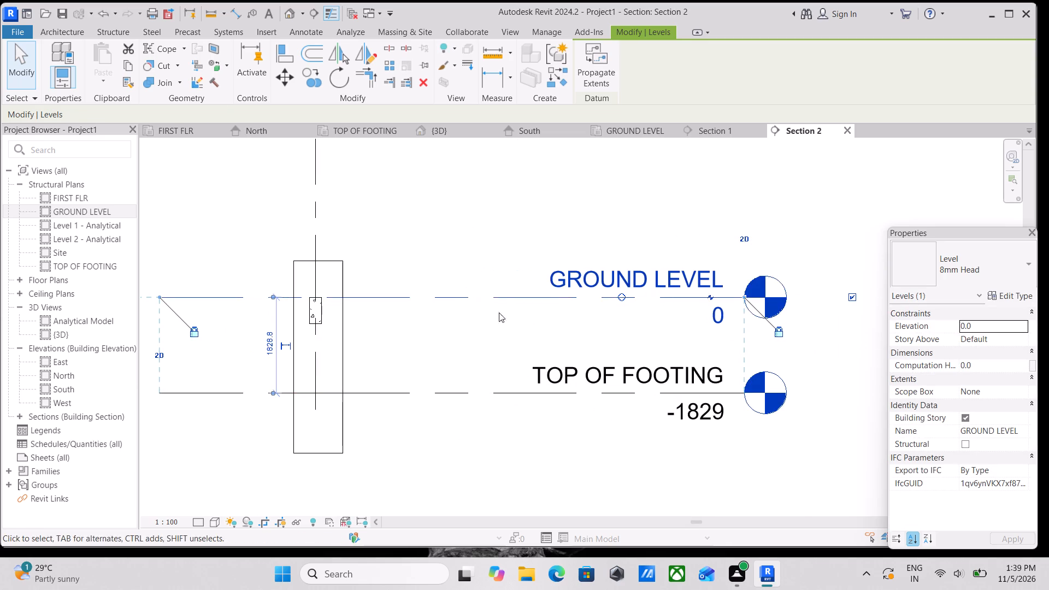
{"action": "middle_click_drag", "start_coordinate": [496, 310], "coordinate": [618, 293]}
Raise the bottom edge of the section's crop region to just below the beam.
{"action": "left_click", "coordinate": [462, 361]}
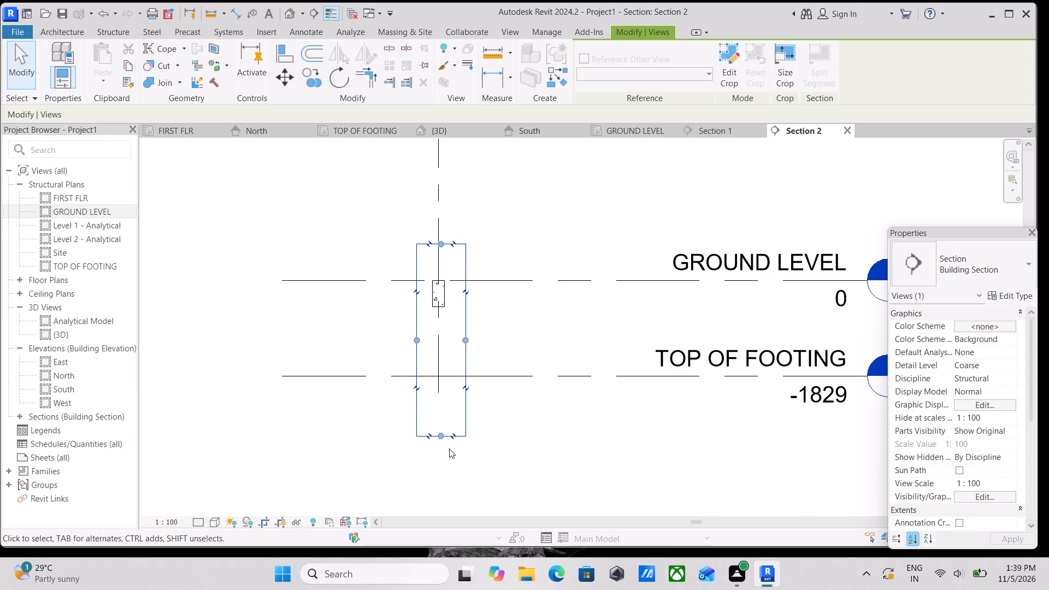
{"action": "scroll", "coordinate": [449, 449], "scroll_direction": "up", "scroll_amount": 2}
{"action": "left_click_drag", "start_coordinate": [439, 429], "coordinate": [433, 274]}
{"action": "middle_click_drag", "start_coordinate": [434, 283], "coordinate": [430, 393]}
{"action": "scroll", "coordinate": [430, 393], "scroll_direction": "up", "scroll_amount": 1}
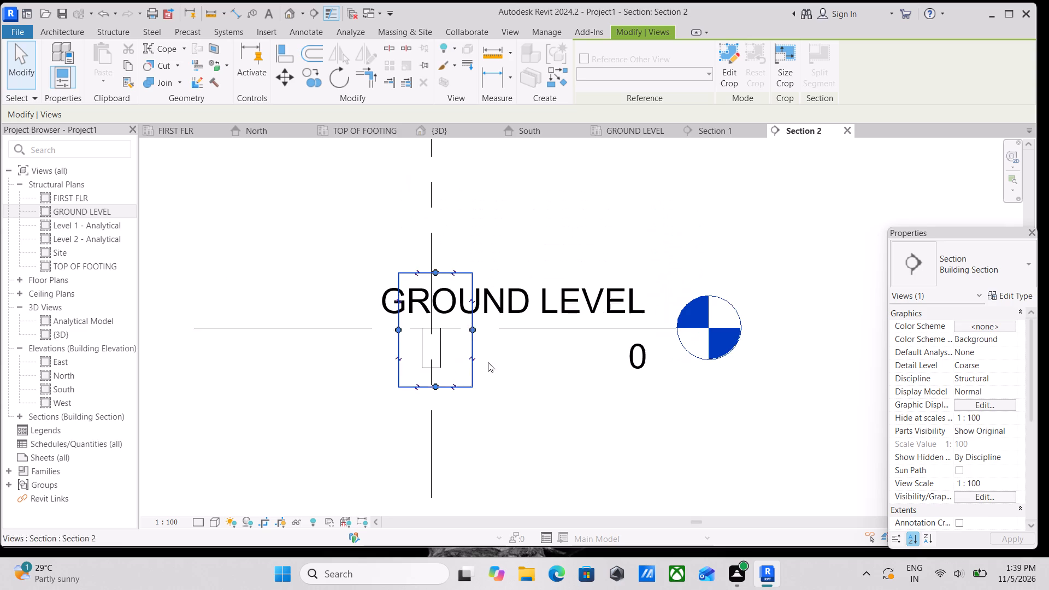
Stretch the GROUND LEVEL line so its label and head sit clear of the beam section.
{"action": "left_click", "coordinate": [579, 323]}
{"action": "scroll", "coordinate": [658, 335], "scroll_direction": "down", "scroll_amount": 1}
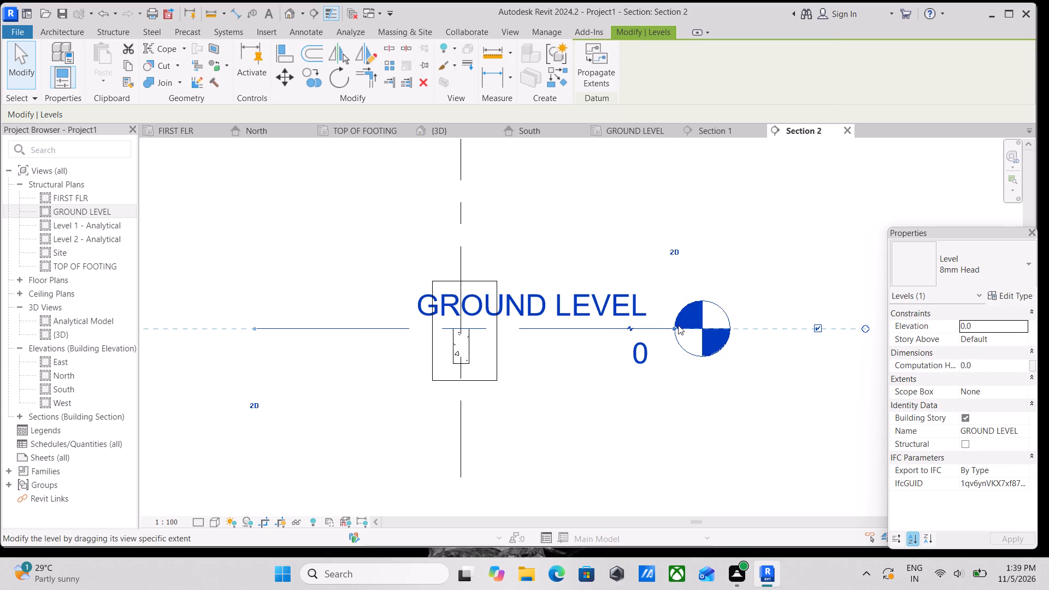
{"action": "left_click_drag", "start_coordinate": [678, 325], "coordinate": [859, 317]}
{"action": "middle_click_drag", "start_coordinate": [846, 317], "coordinate": [634, 327]}
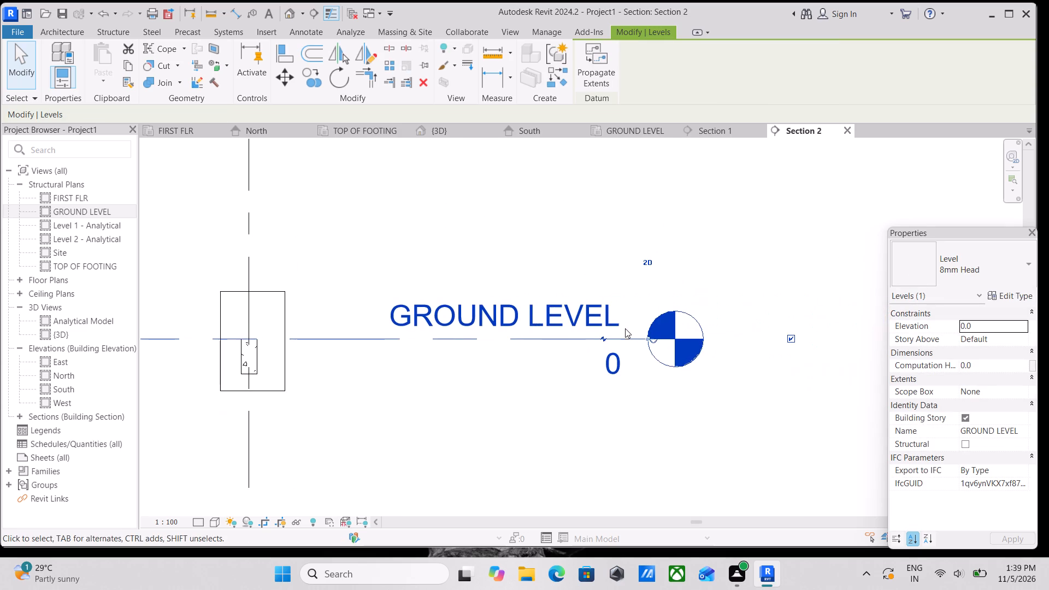
{"action": "left_click_drag", "start_coordinate": [647, 338], "coordinate": [787, 337]}
{"action": "left_click_drag", "start_coordinate": [650, 340], "coordinate": [783, 339]}
{"action": "middle_click_drag", "start_coordinate": [317, 345], "coordinate": [533, 346]}
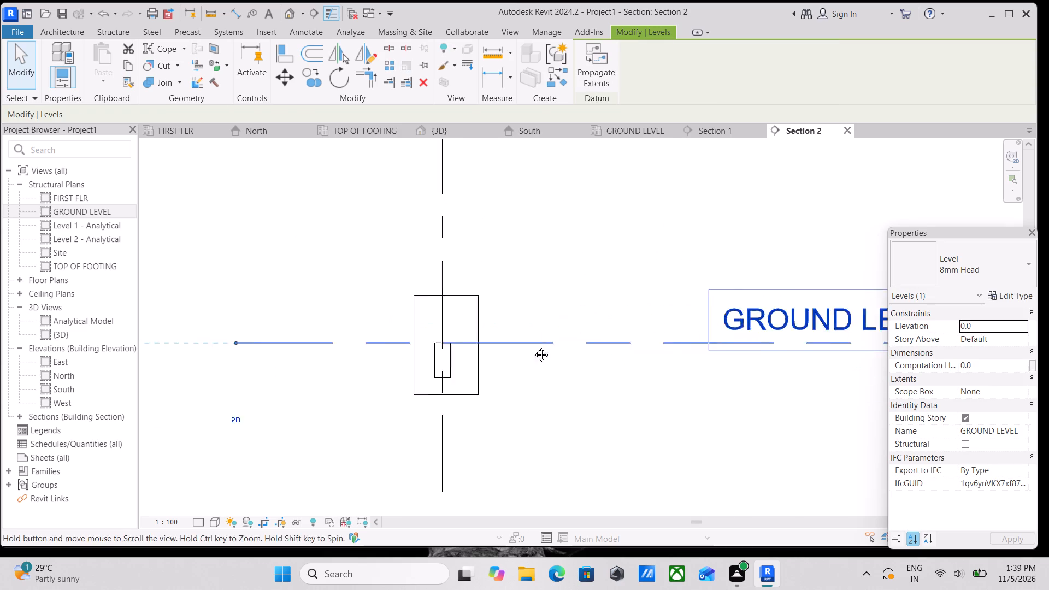
{"action": "middle_click_drag", "start_coordinate": [533, 346], "coordinate": [538, 346]}
Place a 13M rebar stirrup of shape M_T1 inside the beam's cross-section, and dismiss the save reminder without saving.
{"action": "scroll", "coordinate": [404, 358], "scroll_direction": "up", "scroll_amount": 8}
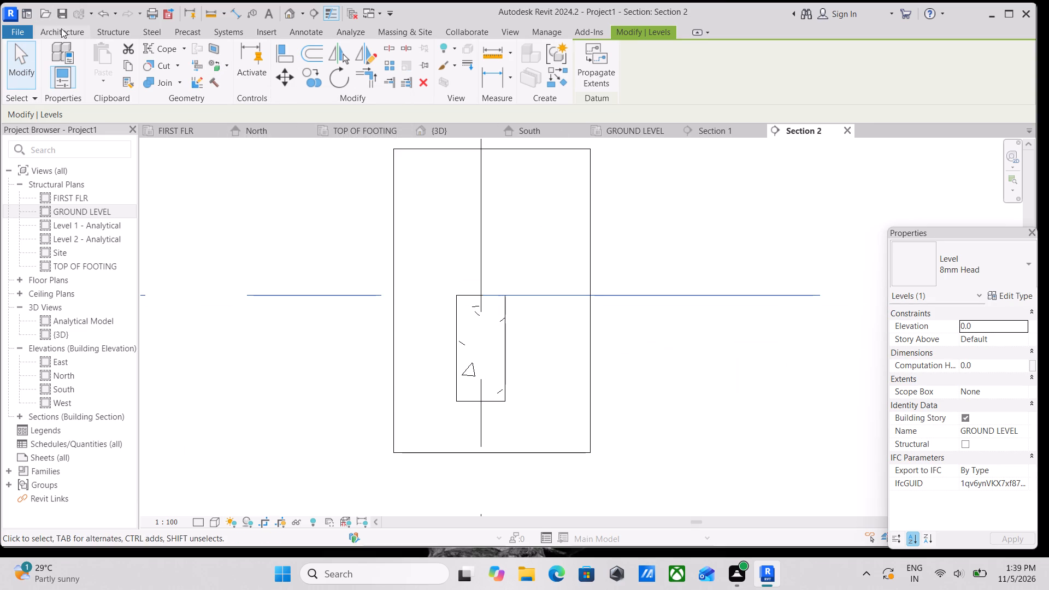
{"action": "left_click", "coordinate": [109, 28]}
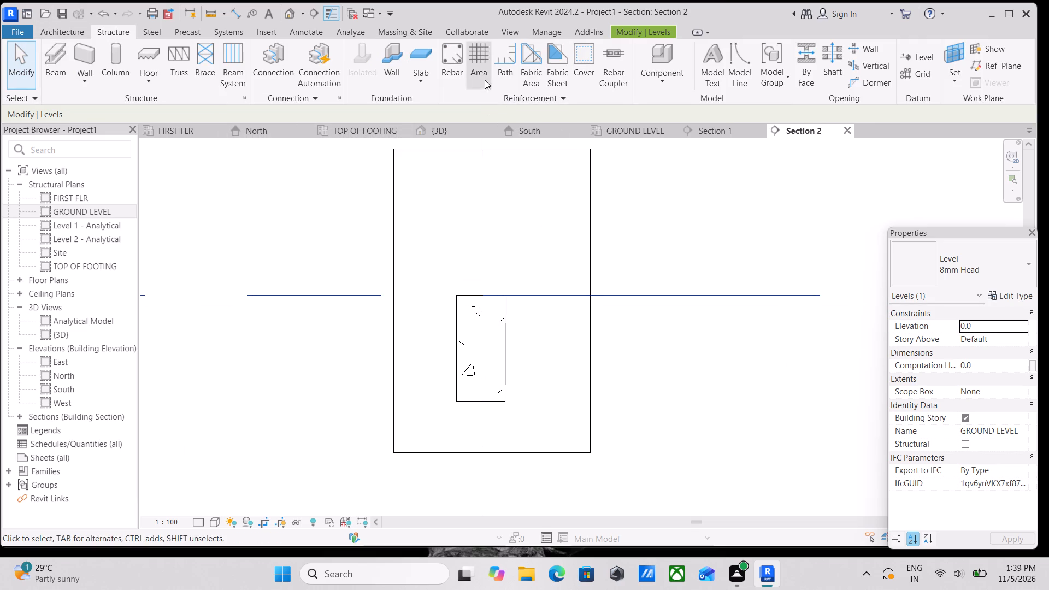
{"action": "left_click", "coordinate": [459, 73]}
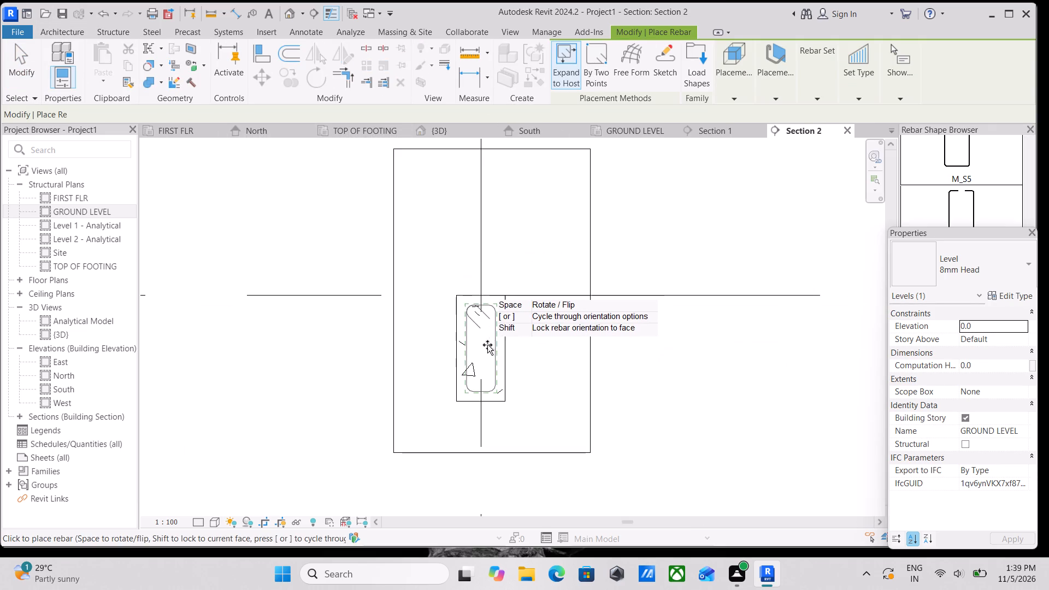
{"action": "scroll", "coordinate": [477, 346], "scroll_direction": "up", "scroll_amount": 7}
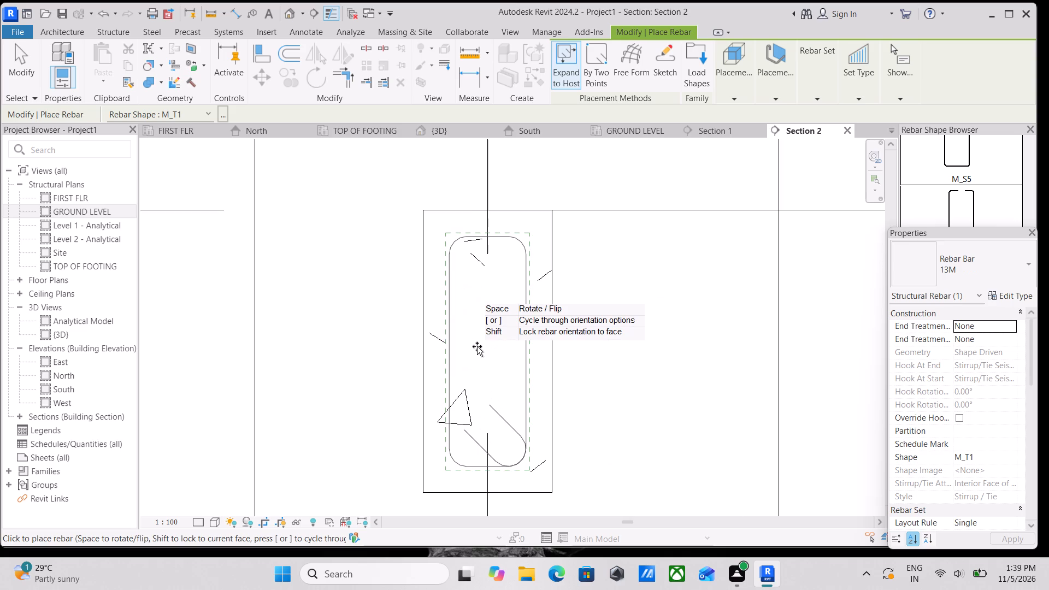
{"action": "left_click", "coordinate": [498, 281]}
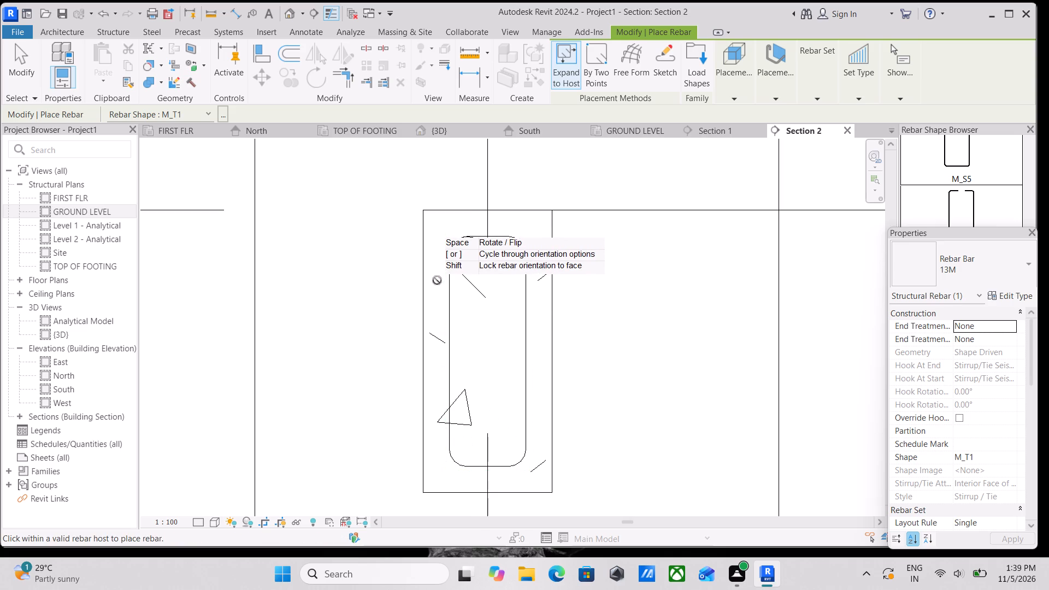
{"action": "key", "text": "Escape"}
{"action": "scroll", "coordinate": [484, 411], "scroll_direction": "down", "scroll_amount": 3}
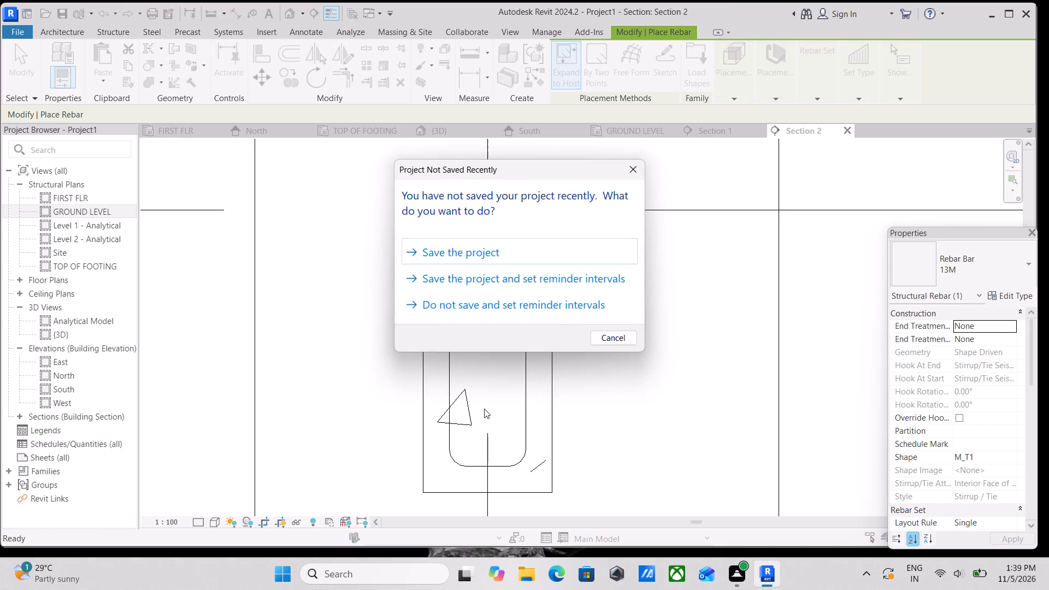
{"action": "left_click", "coordinate": [634, 171]}
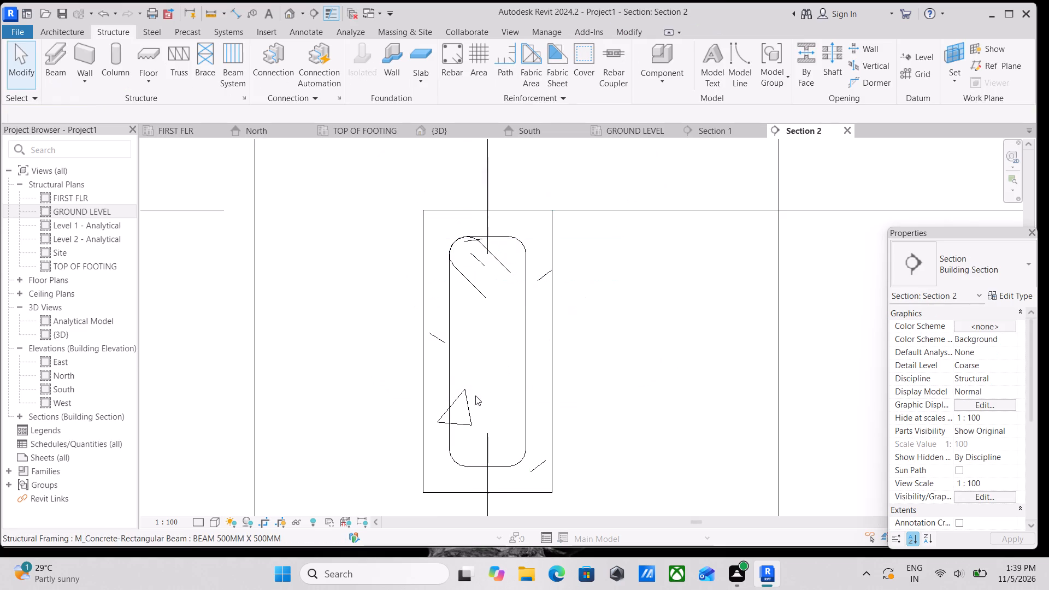
Set the section view's detail level to Fine.
{"action": "left_click", "coordinate": [202, 523]}
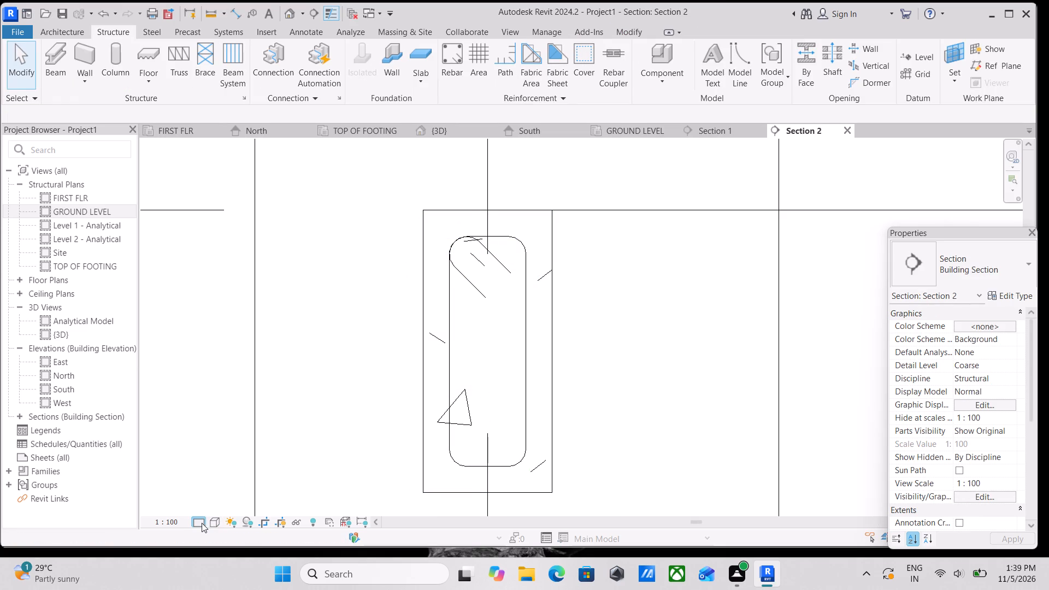
{"action": "left_click", "coordinate": [203, 510]}
{"action": "scroll", "coordinate": [425, 335], "scroll_direction": "down", "scroll_amount": 1}
{"action": "middle_click_drag", "start_coordinate": [425, 335], "coordinate": [364, 338]}
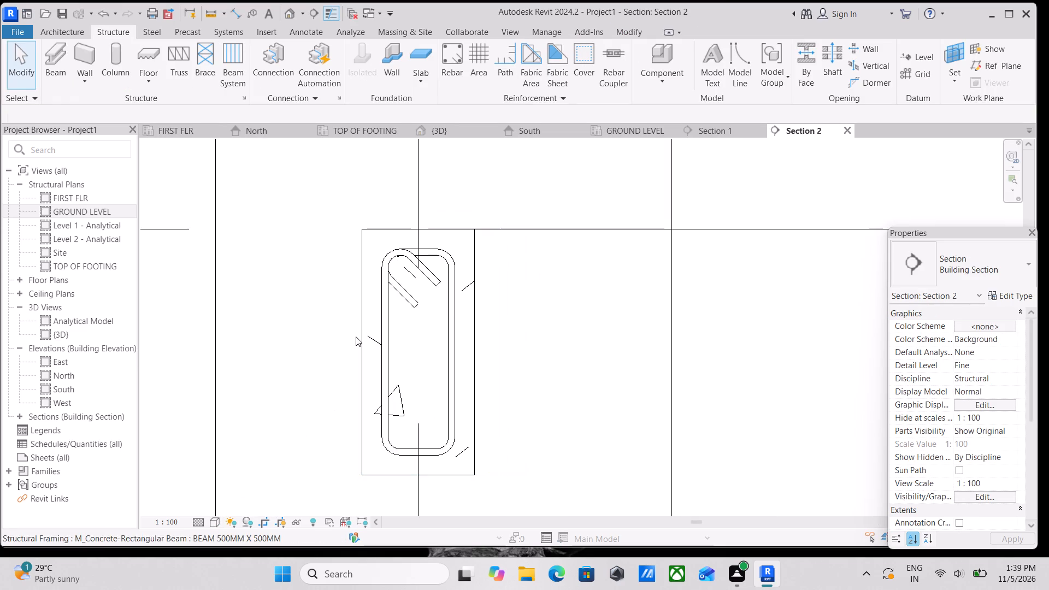
{"action": "scroll", "coordinate": [356, 337], "scroll_direction": "down", "scroll_amount": 2}
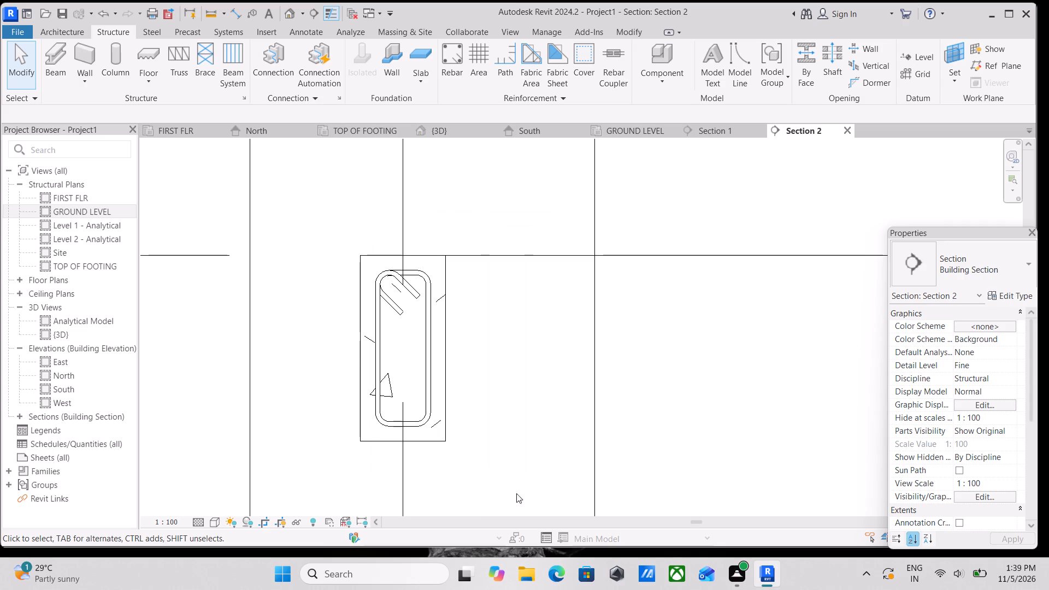
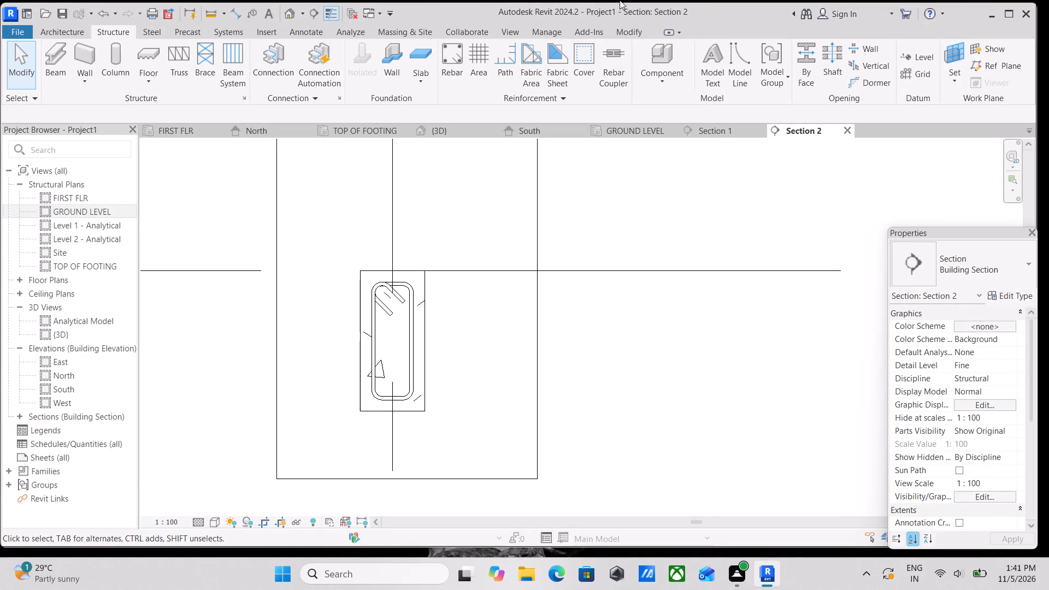
Place two straight 13M bars of shape M_00, perpendicular to cover, inside the two top corners of the beam's stirrup.
{"action": "left_click", "coordinate": [450, 52]}
{"action": "scroll", "coordinate": [958, 214], "scroll_direction": "up", "scroll_amount": 3}
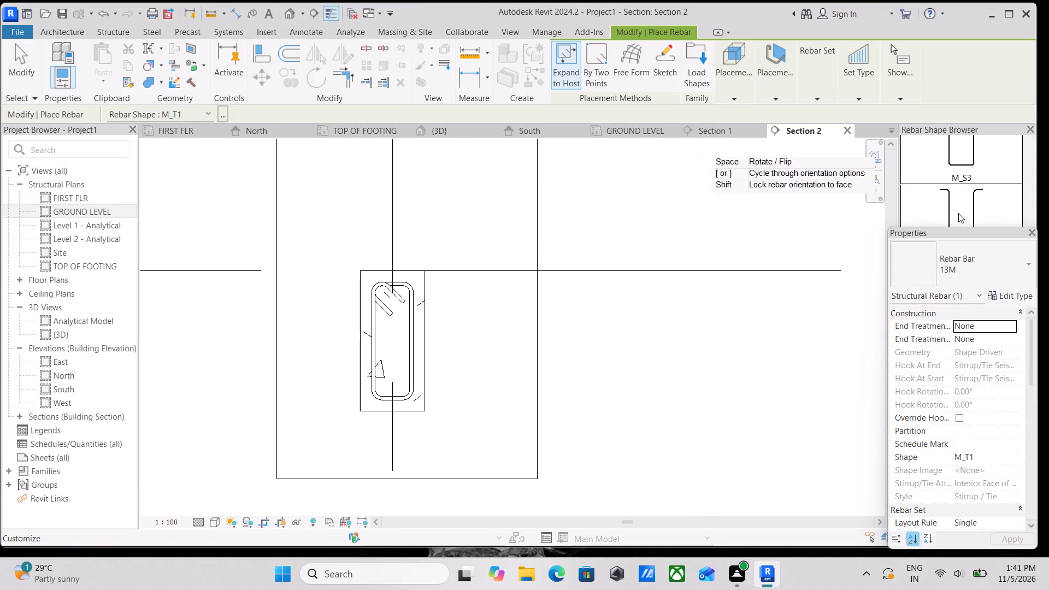
{"action": "scroll", "coordinate": [958, 213], "scroll_direction": "up", "scroll_amount": 20}
{"action": "scroll", "coordinate": [958, 213], "scroll_direction": "up", "scroll_amount": 14}
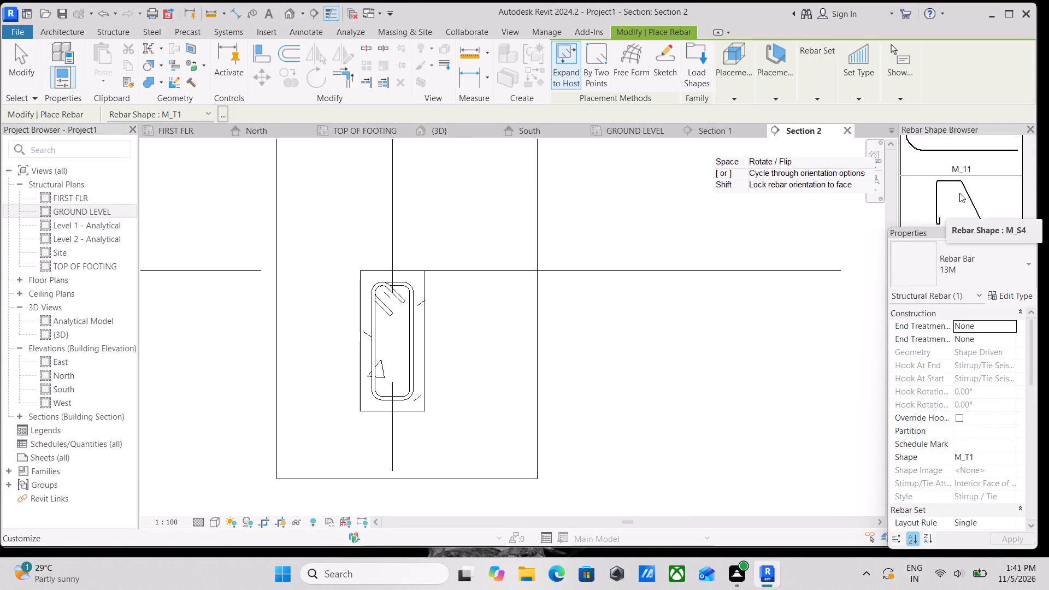
{"action": "scroll", "coordinate": [959, 193], "scroll_direction": "up", "scroll_amount": 20}
{"action": "scroll", "coordinate": [959, 193], "scroll_direction": "up", "scroll_amount": 6}
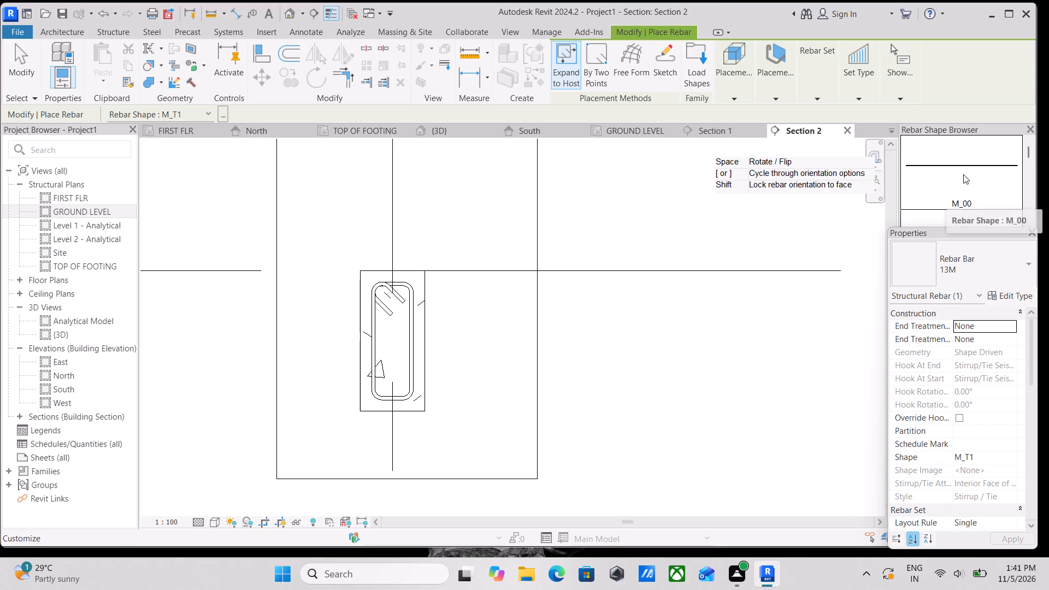
{"action": "left_click", "coordinate": [963, 172]}
{"action": "scroll", "coordinate": [384, 317], "scroll_direction": "up", "scroll_amount": 4}
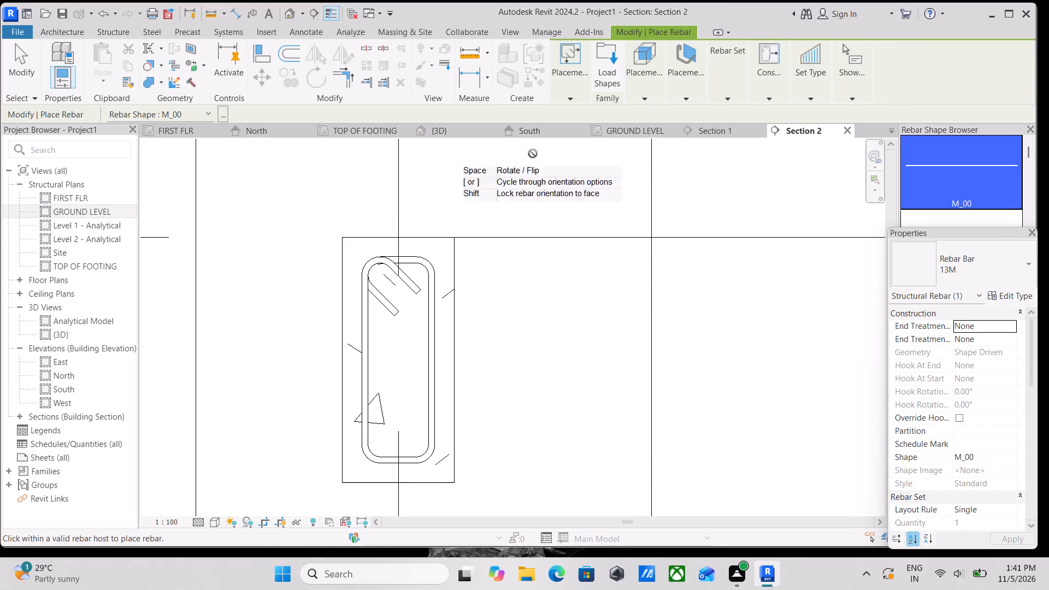
{"action": "left_click", "coordinate": [782, 128]}
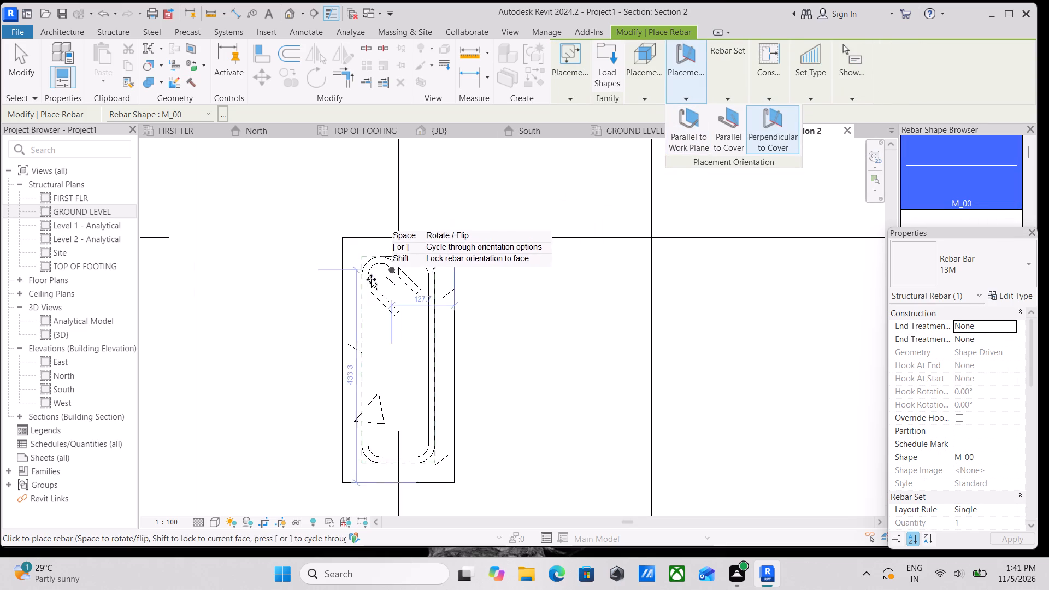
{"action": "scroll", "coordinate": [368, 280], "scroll_direction": "up", "scroll_amount": 4}
{"action": "left_click", "coordinate": [381, 267]}
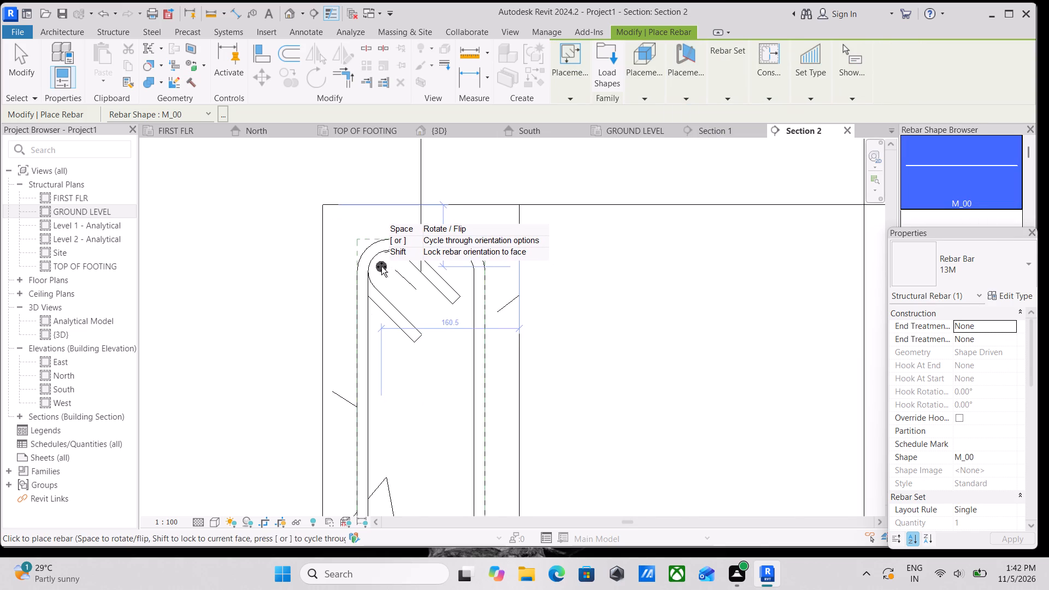
{"action": "left_click", "coordinate": [462, 266]}
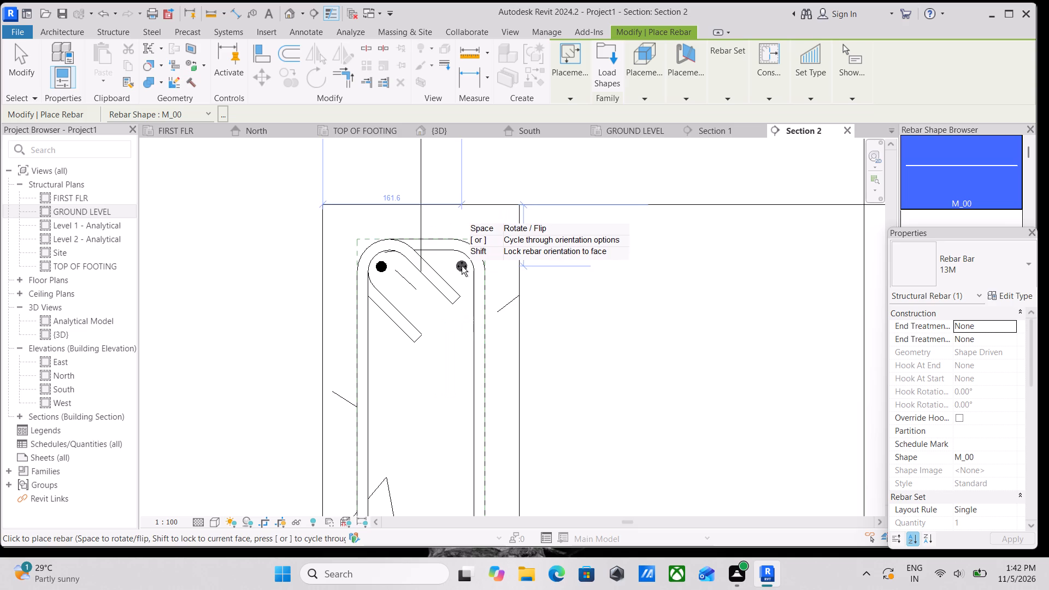
{"action": "scroll", "coordinate": [462, 266], "scroll_direction": "down", "scroll_amount": 2}
{"action": "middle_click_drag", "start_coordinate": [462, 265], "coordinate": [461, 246]}
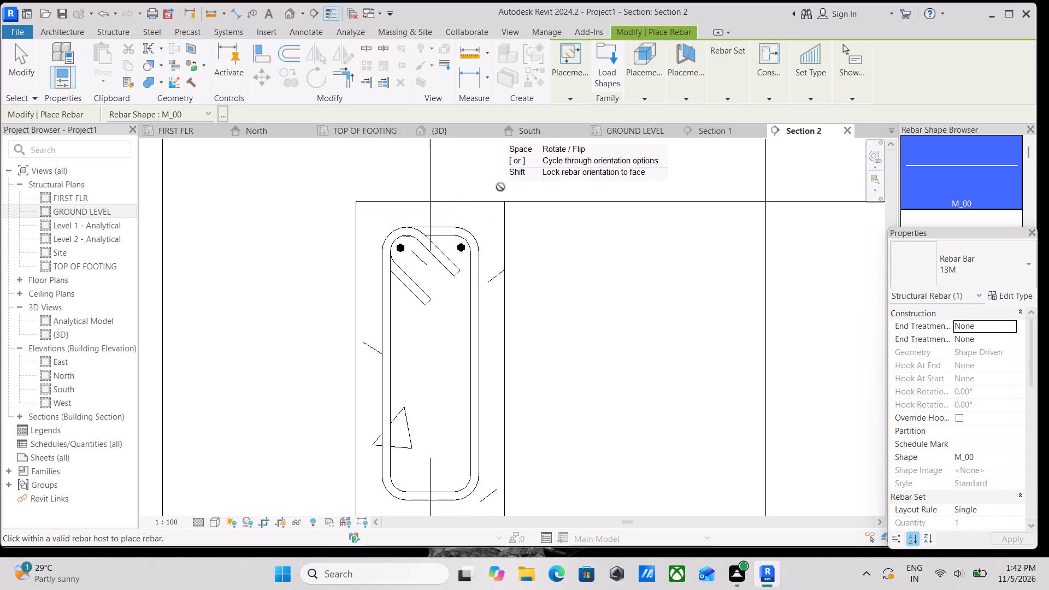
{"action": "key", "text": "Escape"}
{"action": "key", "text": "Escape"}
Examine the section view's properties and its visibility and graphics overrides with the bar near the stirrup's hooks selected.
{"action": "scroll", "coordinate": [408, 243], "scroll_direction": "up", "scroll_amount": 3}
{"action": "left_click", "coordinate": [400, 247]}
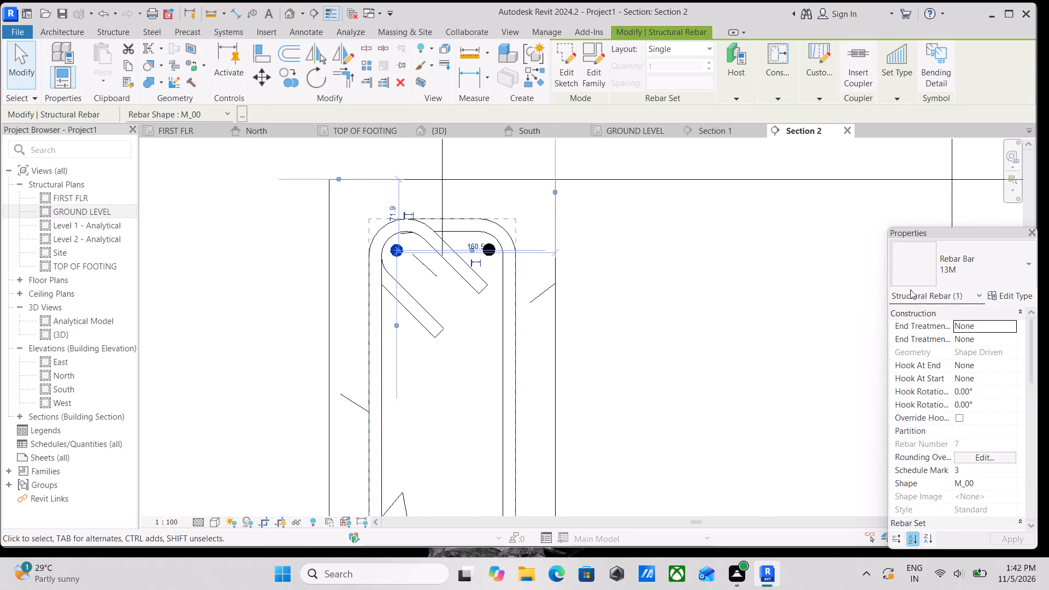
{"action": "scroll", "coordinate": [953, 287], "scroll_direction": "down", "scroll_amount": 10}
{"action": "scroll", "coordinate": [986, 318], "scroll_direction": "up", "scroll_amount": 4}
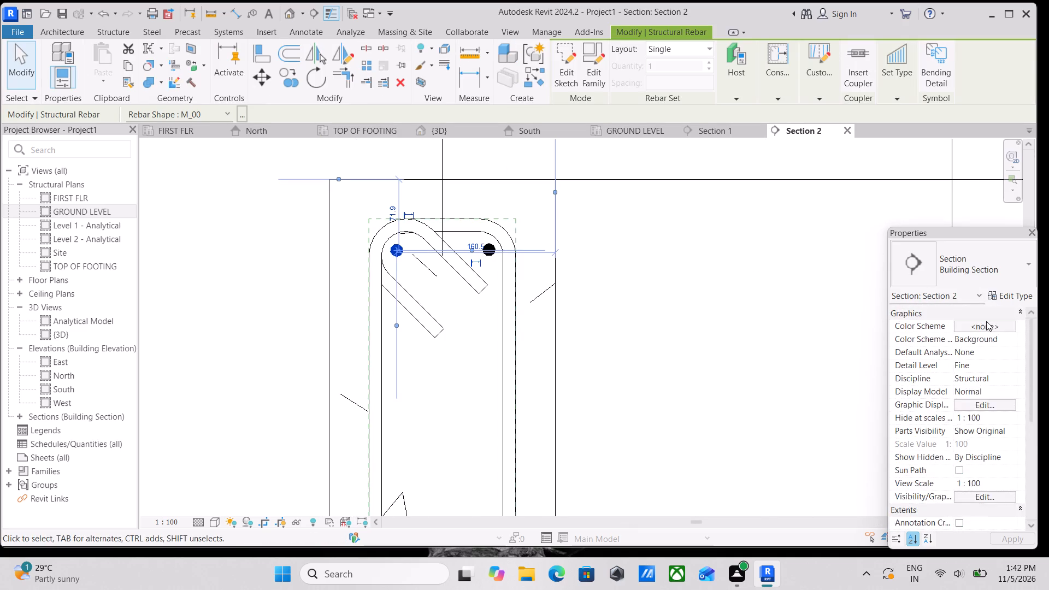
{"action": "scroll", "coordinate": [986, 322], "scroll_direction": "down", "scroll_amount": 6}
{"action": "scroll", "coordinate": [988, 347], "scroll_direction": "up", "scroll_amount": 3}
{"action": "scroll", "coordinate": [988, 393], "scroll_direction": "up", "scroll_amount": 3}
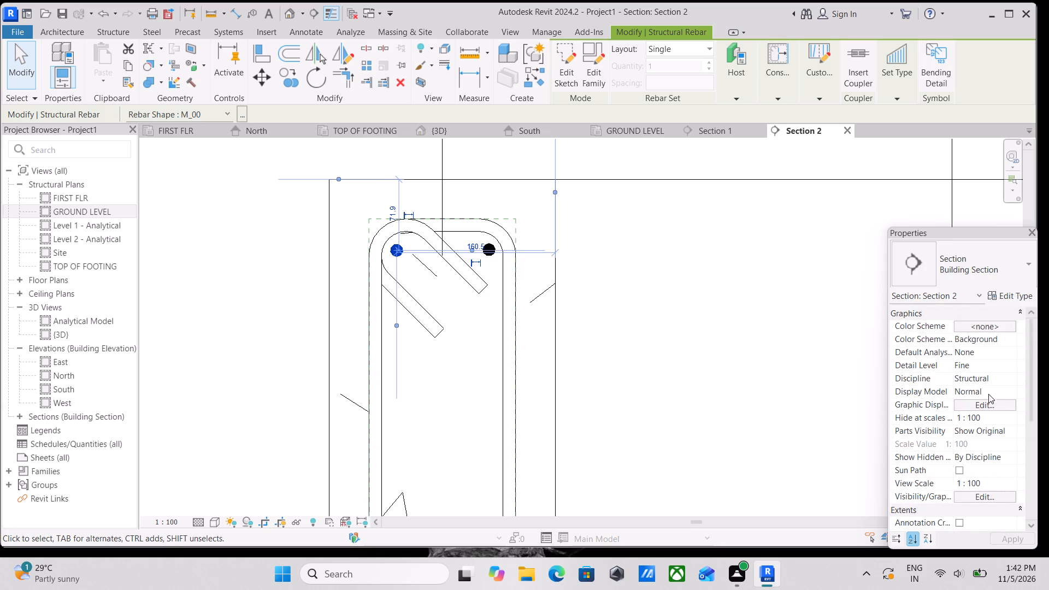
{"action": "scroll", "coordinate": [988, 387], "scroll_direction": "down", "scroll_amount": 3}
{"action": "left_click", "coordinate": [985, 391]}
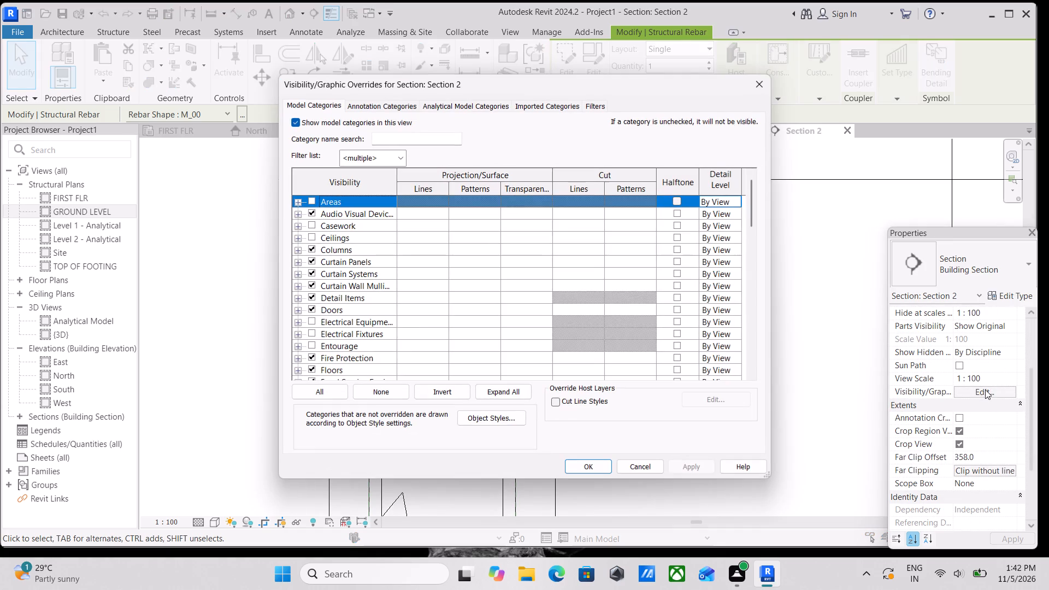
{"action": "left_click", "coordinate": [761, 81]}
{"action": "scroll", "coordinate": [959, 382], "scroll_direction": "down", "scroll_amount": 1}
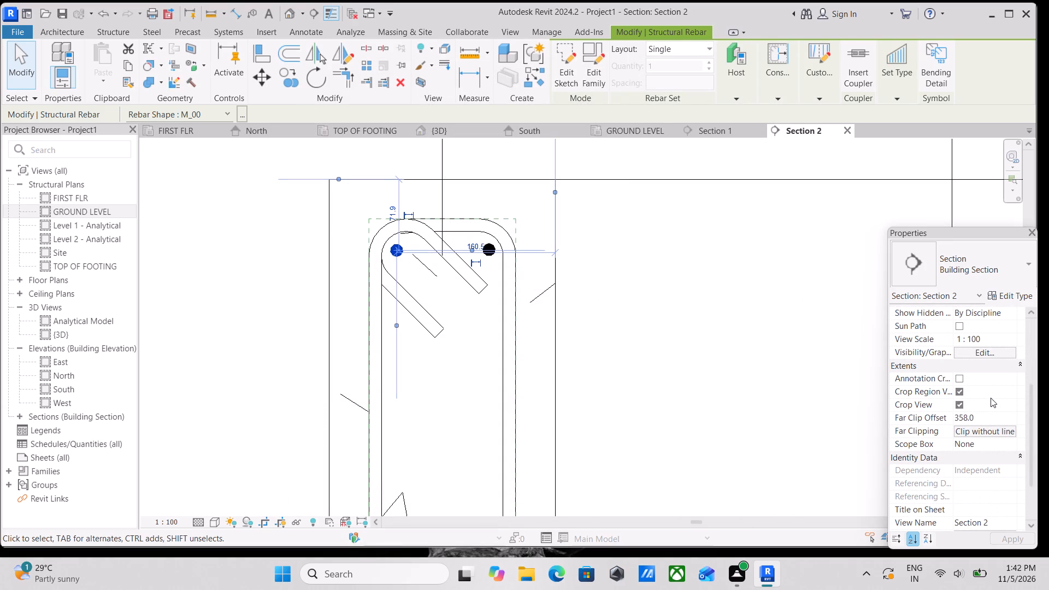
{"action": "scroll", "coordinate": [992, 404], "scroll_direction": "down", "scroll_amount": 3}
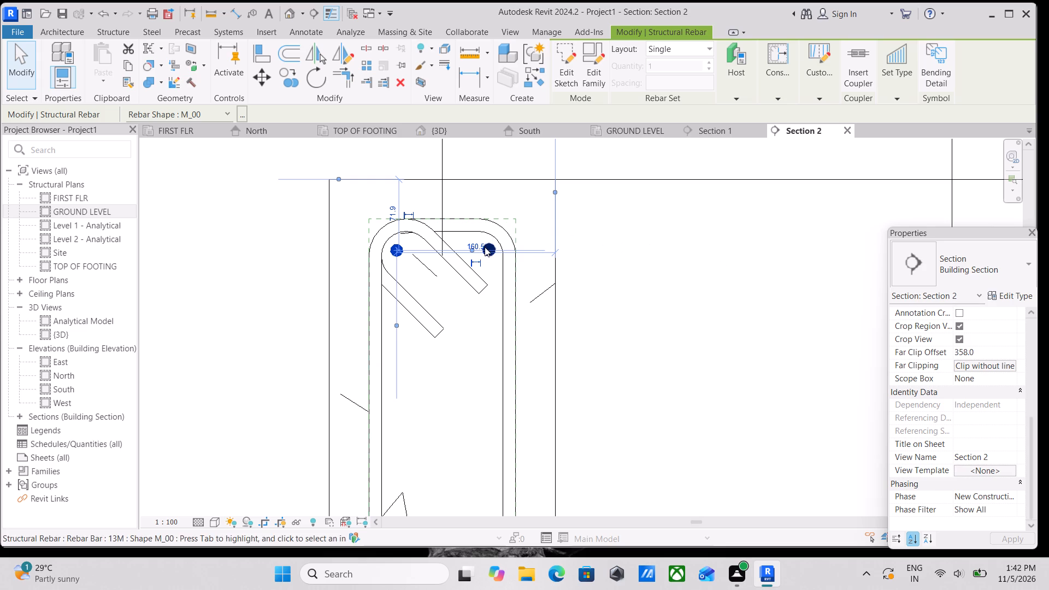
{"action": "left_click", "coordinate": [485, 247]}
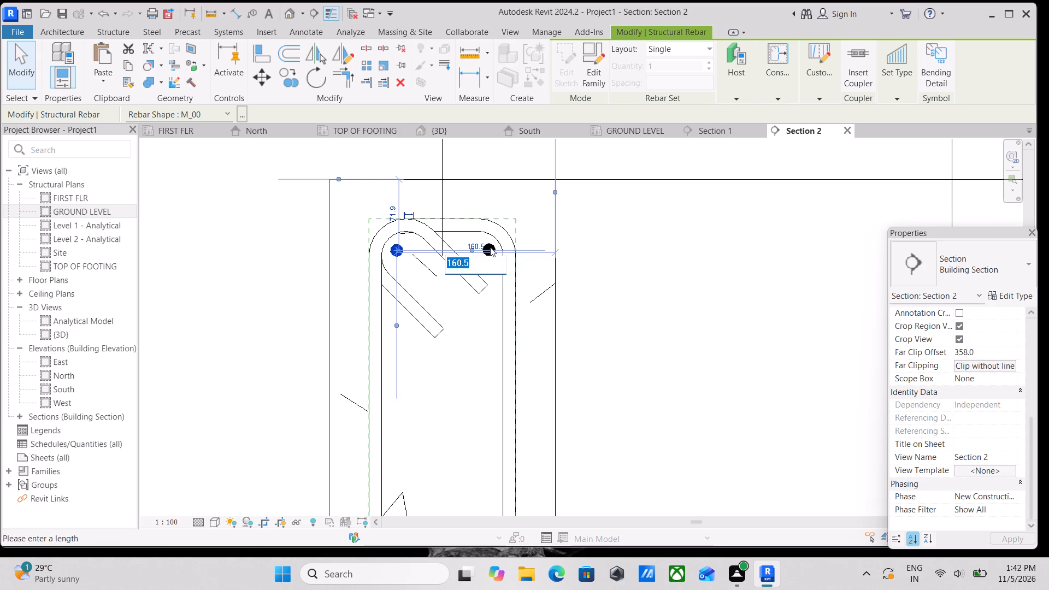
{"action": "key", "text": "Escape"}
{"action": "scroll", "coordinate": [491, 247], "scroll_direction": "up", "scroll_amount": 3}
{"action": "key", "text": "Escape"}
Set the top corner bar opposite the stirrup's hook bend to a Fixed Number layout with a quantity of 4.
{"action": "left_click", "coordinate": [492, 251]}
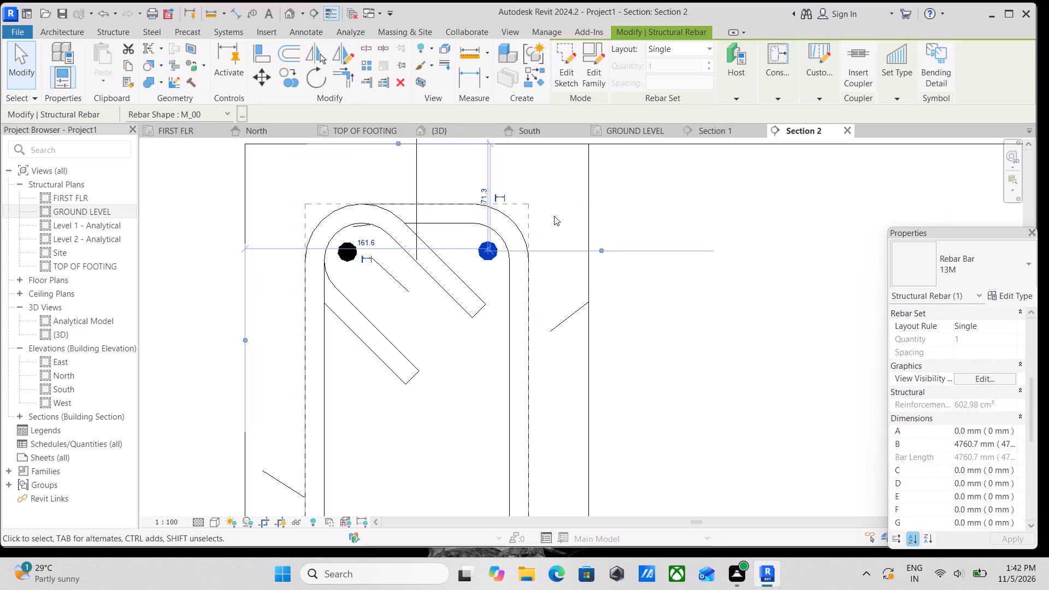
{"action": "left_click", "coordinate": [693, 51]}
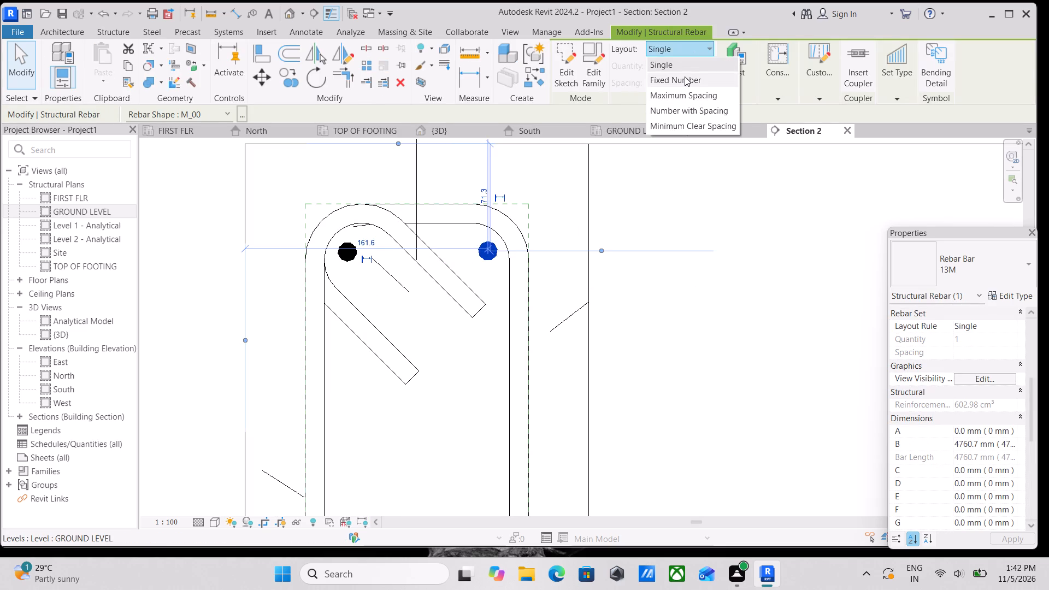
{"action": "left_click", "coordinate": [685, 76]}
{"action": "scroll", "coordinate": [608, 250], "scroll_direction": "down", "scroll_amount": 3}
{"action": "middle_click_drag", "start_coordinate": [608, 247], "coordinate": [611, 188]}
{"action": "scroll", "coordinate": [637, 259], "scroll_direction": "down", "scroll_amount": 5}
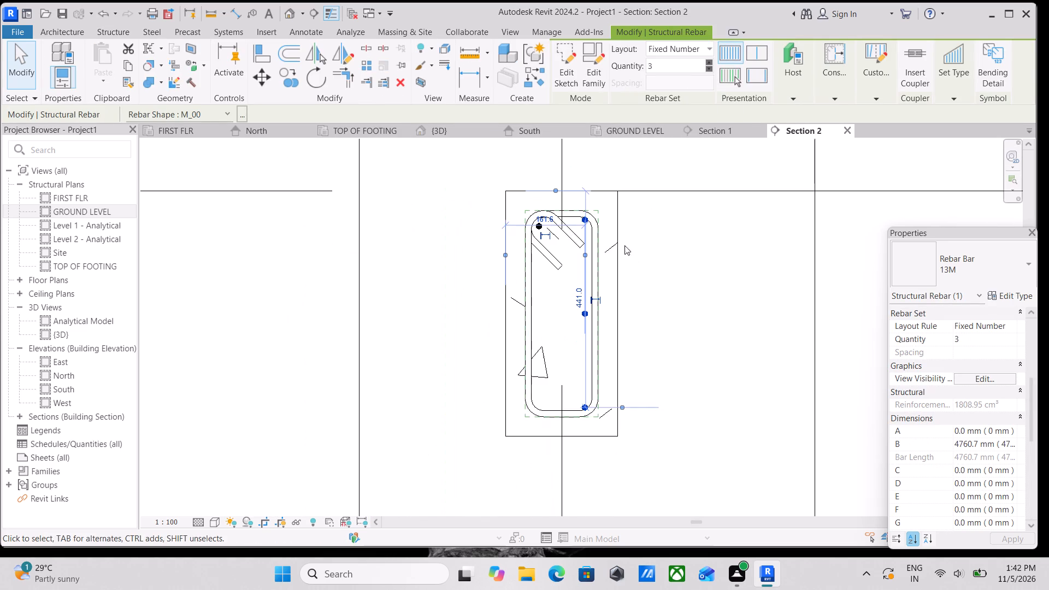
{"action": "middle_click_drag", "start_coordinate": [618, 229], "coordinate": [606, 316]}
{"action": "left_click", "coordinate": [662, 63]}
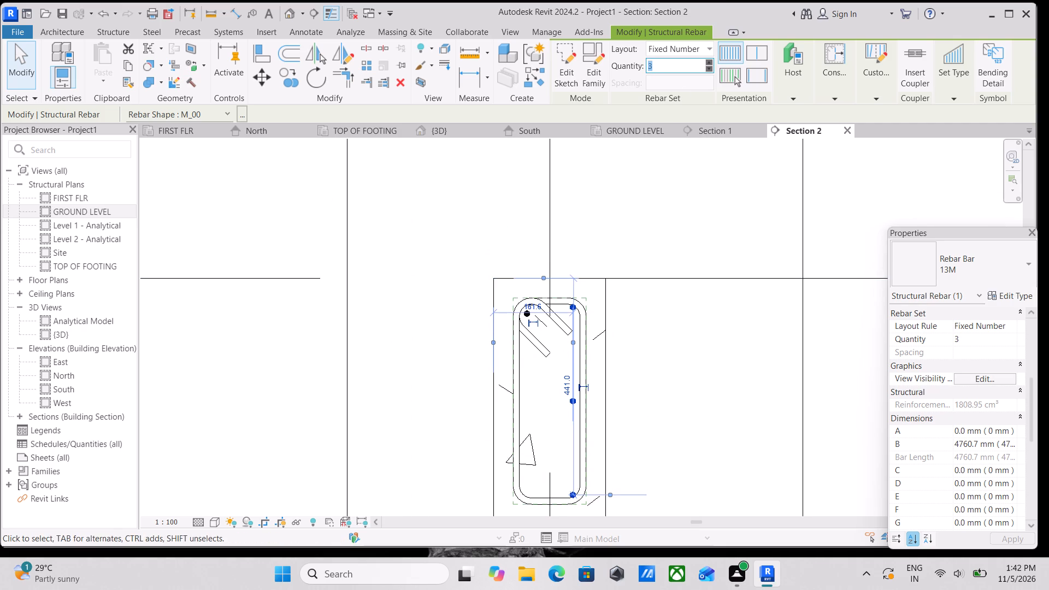
{"action": "key", "text": "4"}
{"action": "key", "text": "Return"}
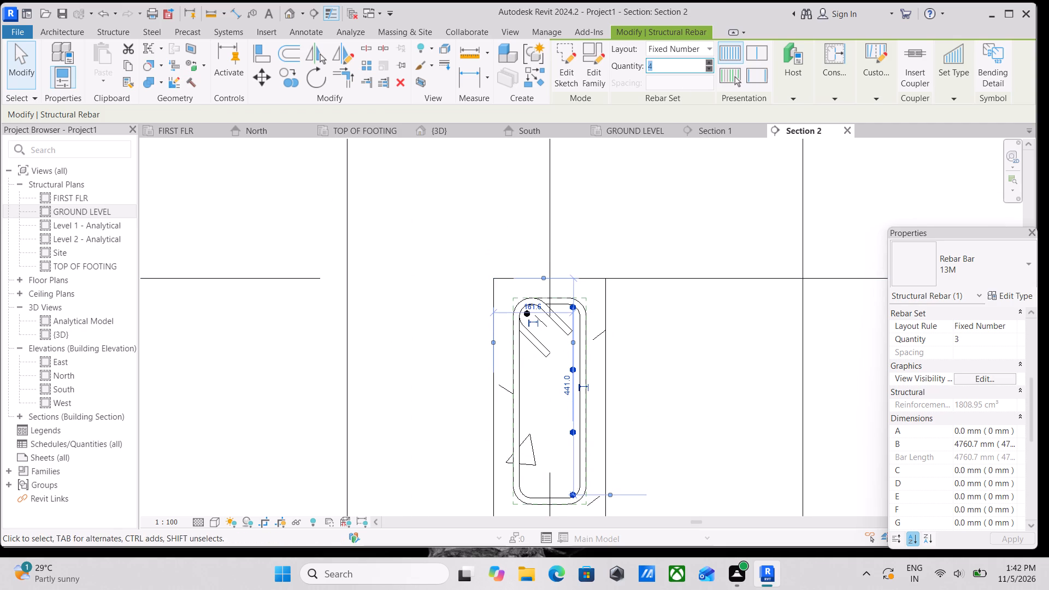
{"action": "scroll", "coordinate": [532, 339], "scroll_direction": "up", "scroll_amount": 3}
{"action": "key", "text": "Escape"}
Delete the single M_00 bar in the top corner at the stirrup's hook bend.
{"action": "middle_click_drag", "start_coordinate": [533, 303], "coordinate": [485, 285]}
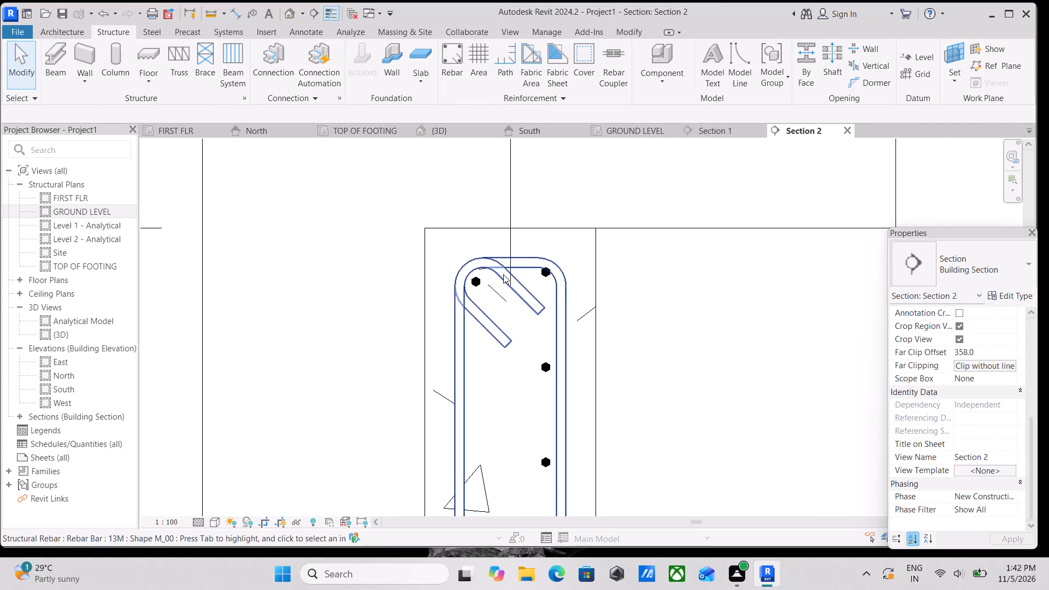
{"action": "left_click", "coordinate": [547, 273]}
{"action": "scroll", "coordinate": [550, 284], "scroll_direction": "down", "scroll_amount": 2}
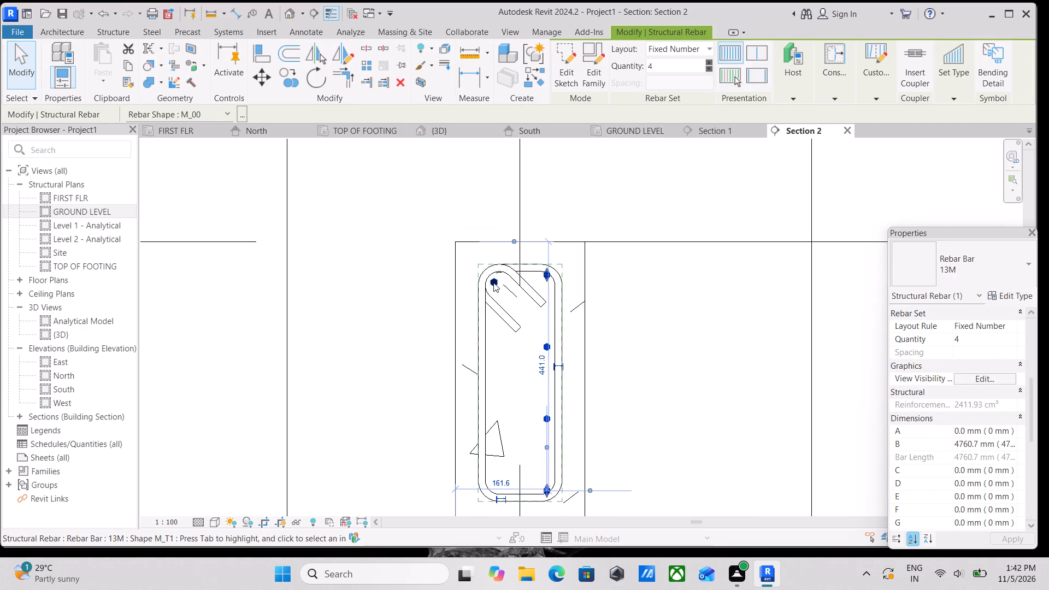
{"action": "key", "text": "Escape"}
{"action": "scroll", "coordinate": [499, 282], "scroll_direction": "up", "scroll_amount": 2}
{"action": "left_click", "coordinate": [492, 281]}
{"action": "right_click", "coordinate": [492, 281]}
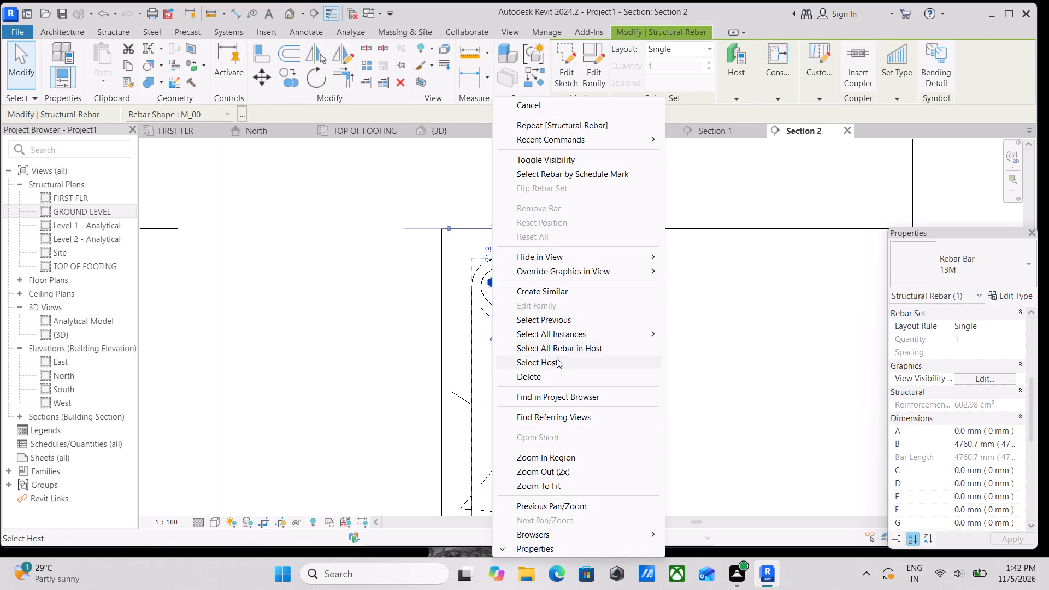
{"action": "left_click", "coordinate": [552, 376]}
Nudge the four-bar set by its bottom bar slightly up and inward, to about 440 mm below the beam's top.
{"action": "left_click", "coordinate": [566, 277]}
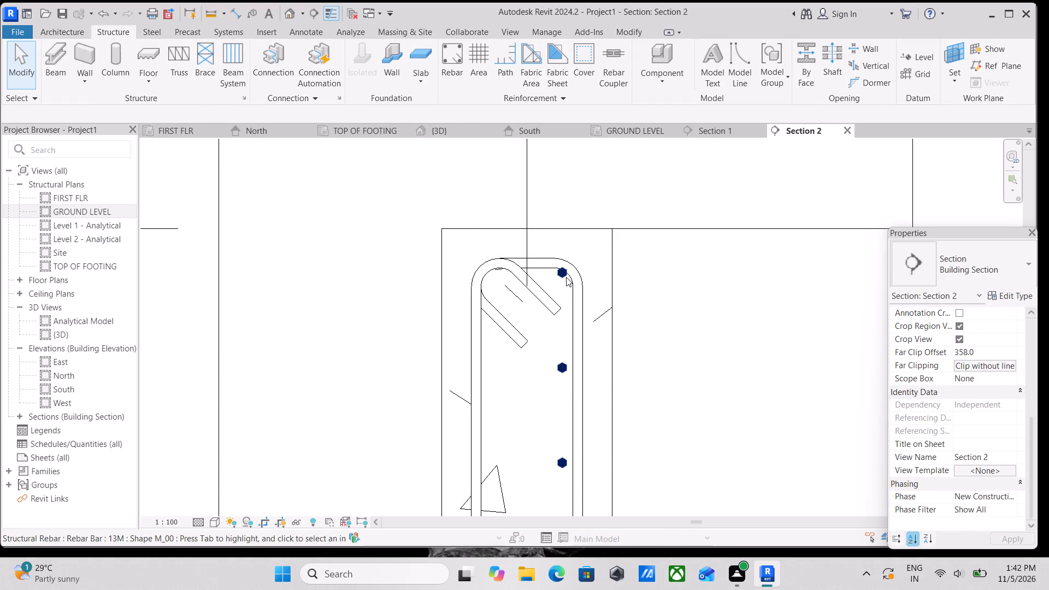
{"action": "scroll", "coordinate": [566, 277], "scroll_direction": "down", "scroll_amount": 3}
{"action": "middle_click_drag", "start_coordinate": [566, 277], "coordinate": [558, 241]}
{"action": "scroll", "coordinate": [600, 418], "scroll_direction": "up", "scroll_amount": 10}
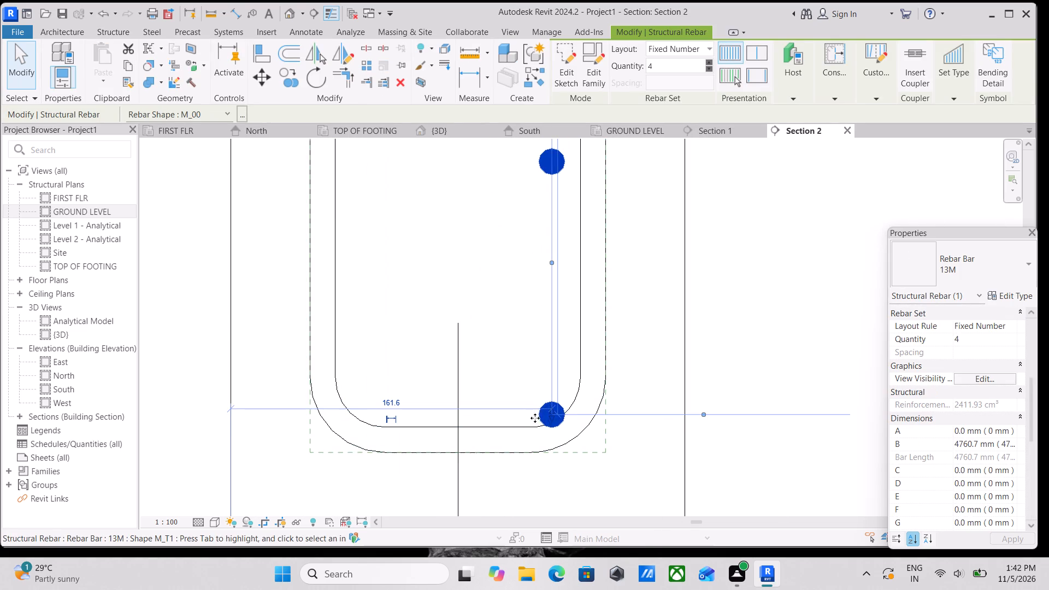
{"action": "left_click_drag", "start_coordinate": [550, 412], "coordinate": [546, 392]}
{"action": "scroll", "coordinate": [547, 380], "scroll_direction": "down", "scroll_amount": 2}
{"action": "middle_click_drag", "start_coordinate": [547, 380], "coordinate": [556, 464]}
{"action": "scroll", "coordinate": [561, 366], "scroll_direction": "down", "scroll_amount": 4}
{"action": "middle_click_drag", "start_coordinate": [561, 368], "coordinate": [569, 501]}
{"action": "middle_click_drag", "start_coordinate": [565, 370], "coordinate": [561, 448]}
{"action": "scroll", "coordinate": [565, 370], "scroll_direction": "down", "scroll_amount": 1}
Lower the top end of the four-bar set slightly so its top bar sits clear of the stirrup's upper bend.
{"action": "scroll", "coordinate": [562, 312], "scroll_direction": "up", "scroll_amount": 6}
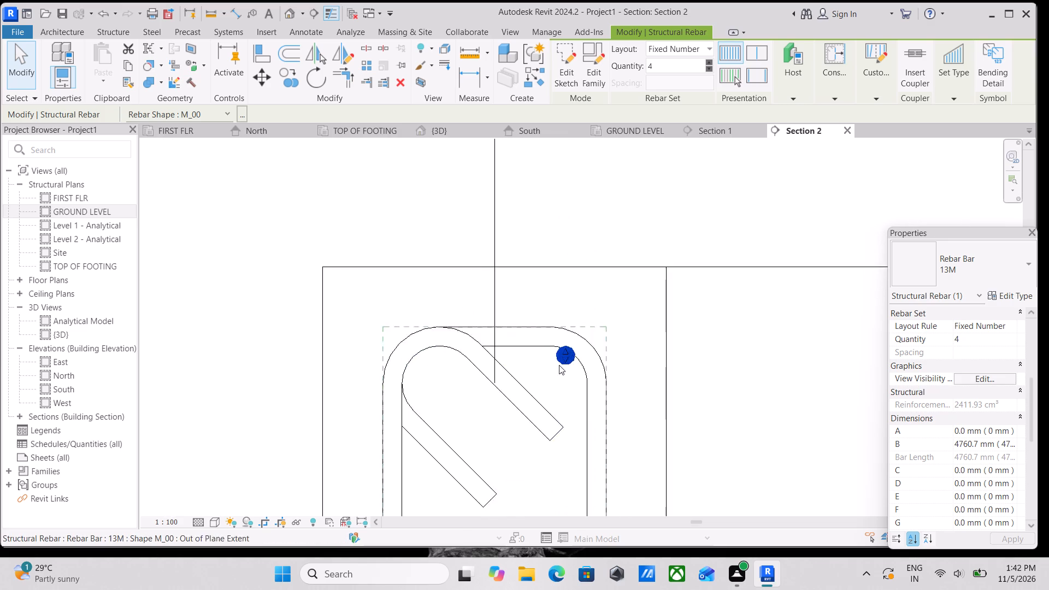
{"action": "scroll", "coordinate": [559, 365], "scroll_direction": "up", "scroll_amount": 1}
{"action": "left_click_drag", "start_coordinate": [563, 365], "coordinate": [565, 382]}
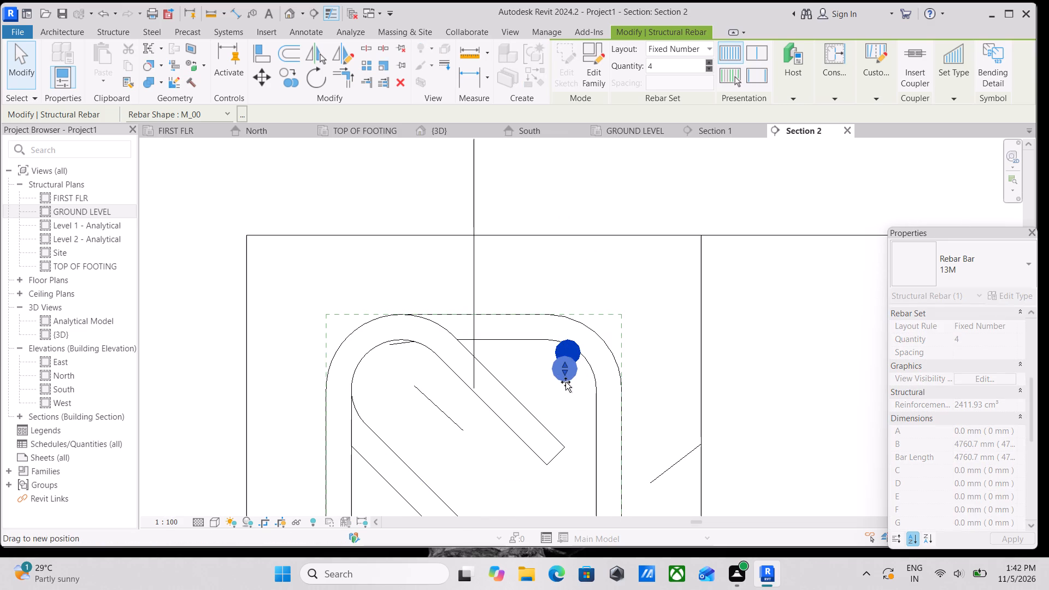
{"action": "left_click_drag", "start_coordinate": [565, 382], "coordinate": [564, 386]}
{"action": "scroll", "coordinate": [564, 386], "scroll_direction": "down", "scroll_amount": 3}
{"action": "middle_click_drag", "start_coordinate": [564, 386], "coordinate": [570, 299]}
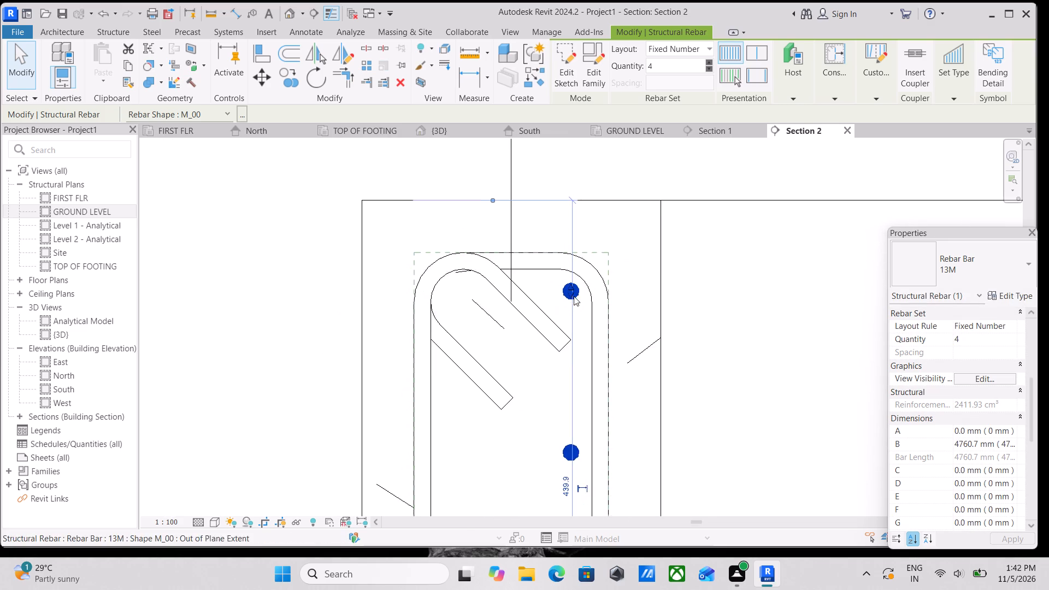
{"action": "scroll", "coordinate": [574, 305], "scroll_direction": "down", "scroll_amount": 3}
{"action": "scroll", "coordinate": [589, 353], "scroll_direction": "down", "scroll_amount": 3}
{"action": "middle_click_drag", "start_coordinate": [587, 352], "coordinate": [584, 315]}
{"action": "scroll", "coordinate": [587, 307], "scroll_direction": "up", "scroll_amount": 1}
{"action": "scroll", "coordinate": [588, 307], "scroll_direction": "down", "scroll_amount": 3}
{"action": "scroll", "coordinate": [576, 286], "scroll_direction": "up", "scroll_amount": 3}
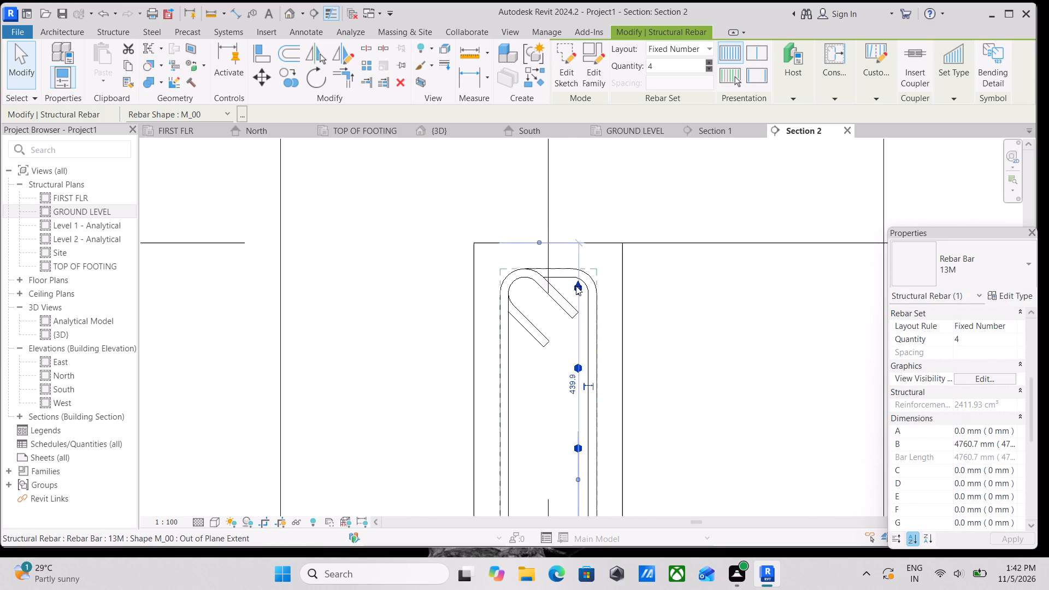
{"action": "scroll", "coordinate": [576, 286], "scroll_direction": "up", "scroll_amount": 7}
{"action": "left_click", "coordinate": [581, 294]}
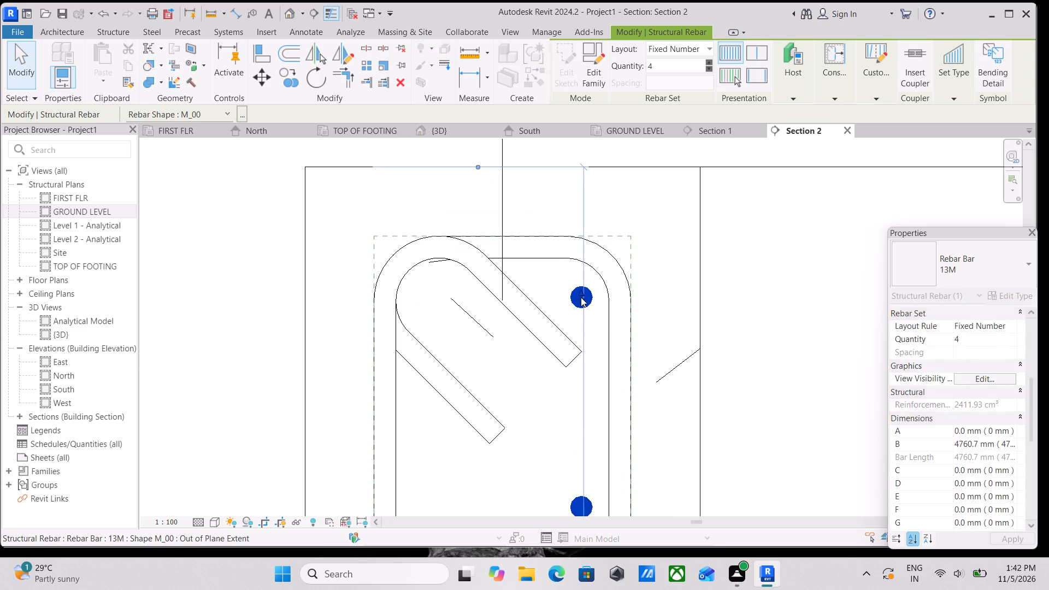
Raise the set's bottom bar inside the stirrup to about 69 mm above the beam's bottom face.
{"action": "scroll", "coordinate": [581, 297], "scroll_direction": "down", "scroll_amount": 4}
{"action": "scroll", "coordinate": [595, 339], "scroll_direction": "down", "scroll_amount": 8}
{"action": "middle_click_drag", "start_coordinate": [583, 361], "coordinate": [574, 329]}
{"action": "scroll", "coordinate": [609, 456], "scroll_direction": "up", "scroll_amount": 4}
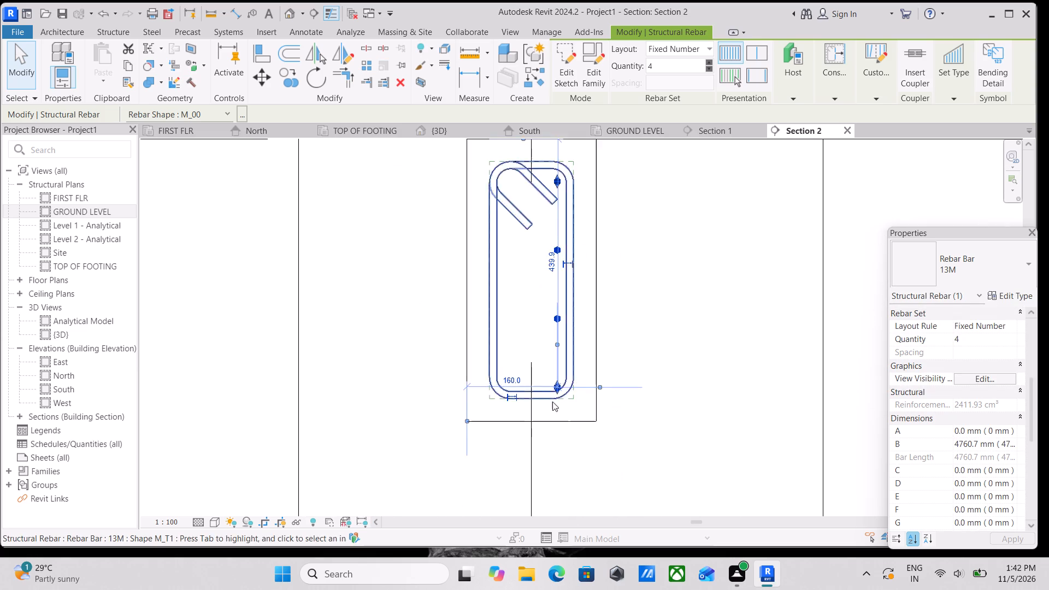
{"action": "scroll", "coordinate": [551, 400], "scroll_direction": "up", "scroll_amount": 10}
{"action": "left_click_drag", "start_coordinate": [568, 375], "coordinate": [568, 363]}
{"action": "scroll", "coordinate": [568, 358], "scroll_direction": "down", "scroll_amount": 4}
{"action": "middle_click_drag", "start_coordinate": [568, 361], "coordinate": [589, 416]}
{"action": "key", "text": "Escape"}
Make the four-bar M_00 set inside the stirrup show unobscured in the {3D} view through its view visibility states.
{"action": "scroll", "coordinate": [587, 326], "scroll_direction": "down", "scroll_amount": 4}
{"action": "middle_click_drag", "start_coordinate": [587, 326], "coordinate": [586, 353]}
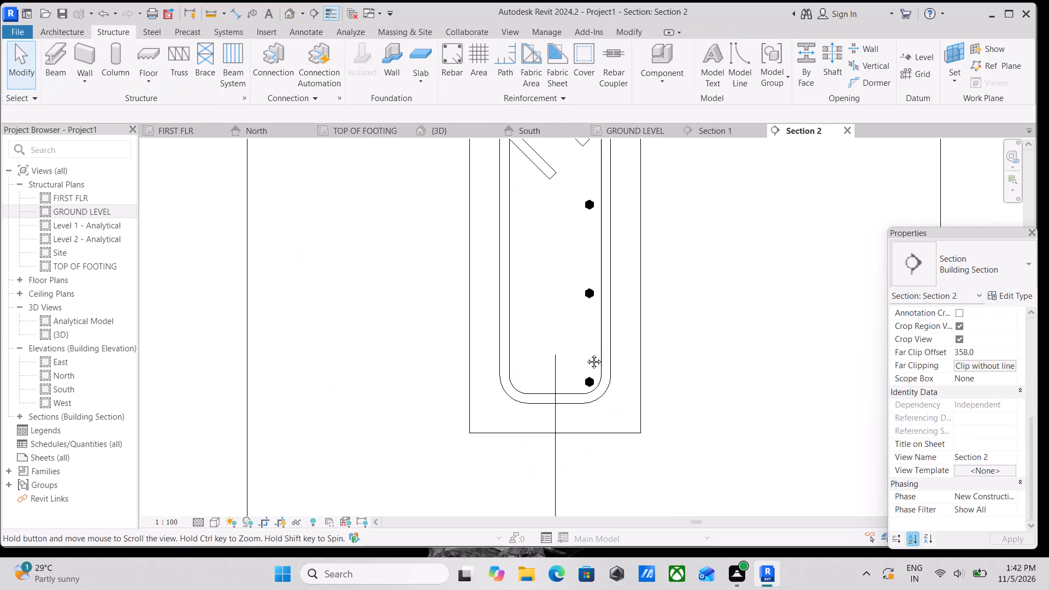
{"action": "middle_click_drag", "start_coordinate": [586, 353], "coordinate": [586, 356]}
{"action": "left_click", "coordinate": [590, 408]}
{"action": "scroll", "coordinate": [1027, 440], "scroll_direction": "down", "scroll_amount": 2}
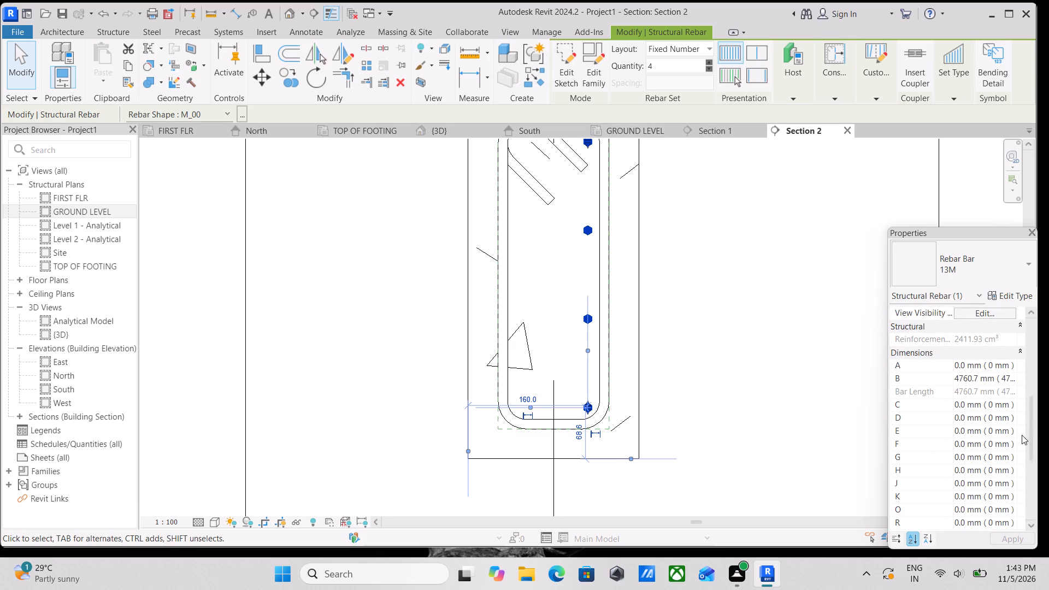
{"action": "scroll", "coordinate": [1006, 424], "scroll_direction": "down", "scroll_amount": 11}
{"action": "scroll", "coordinate": [976, 419], "scroll_direction": "up", "scroll_amount": 9}
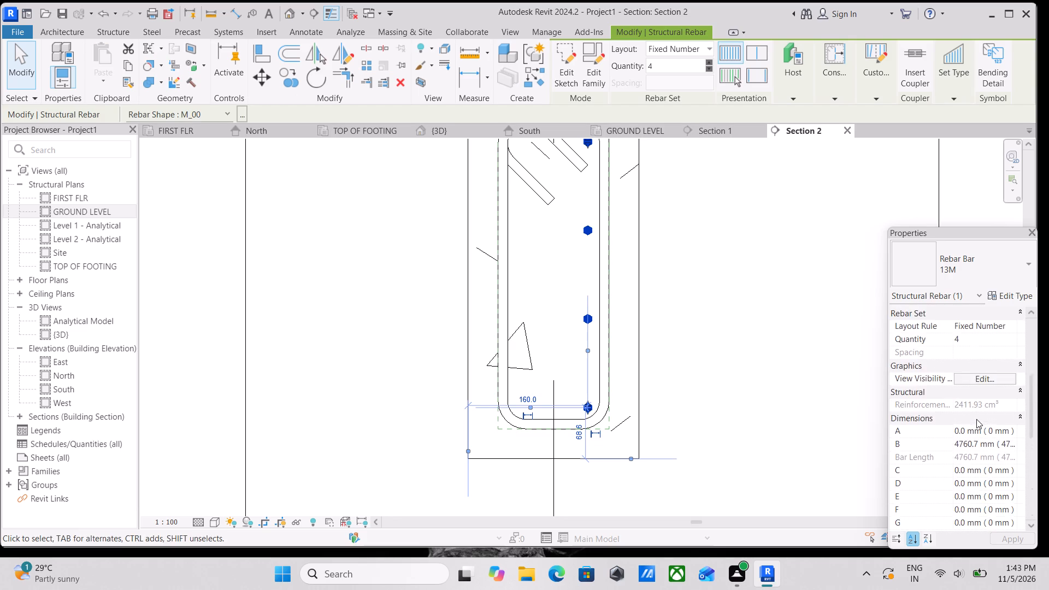
{"action": "scroll", "coordinate": [976, 419], "scroll_direction": "up", "scroll_amount": 2}
{"action": "left_click", "coordinate": [988, 499]}
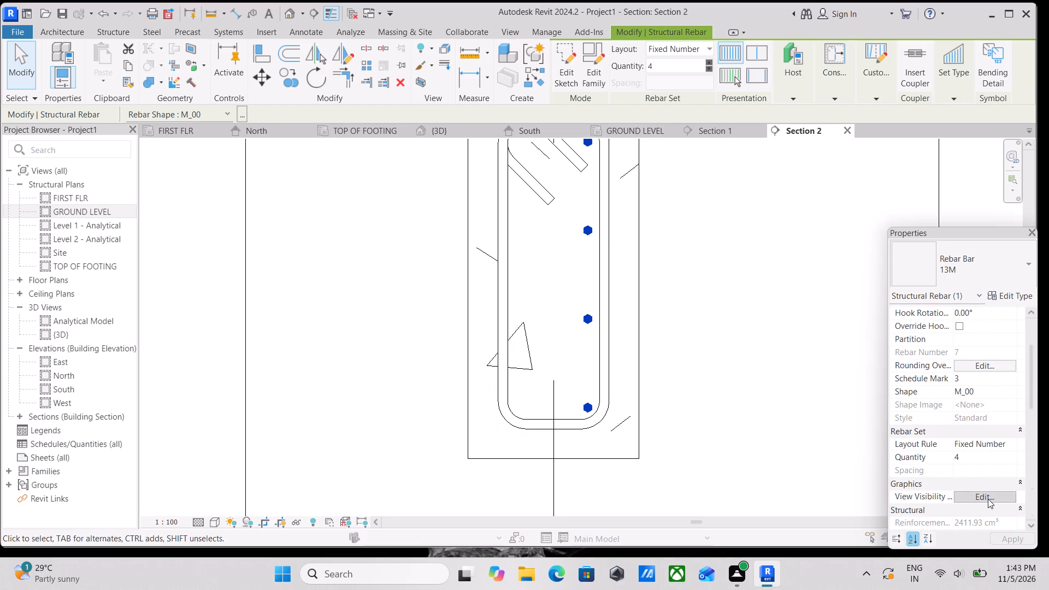
{"action": "left_click", "coordinate": [968, 361]}
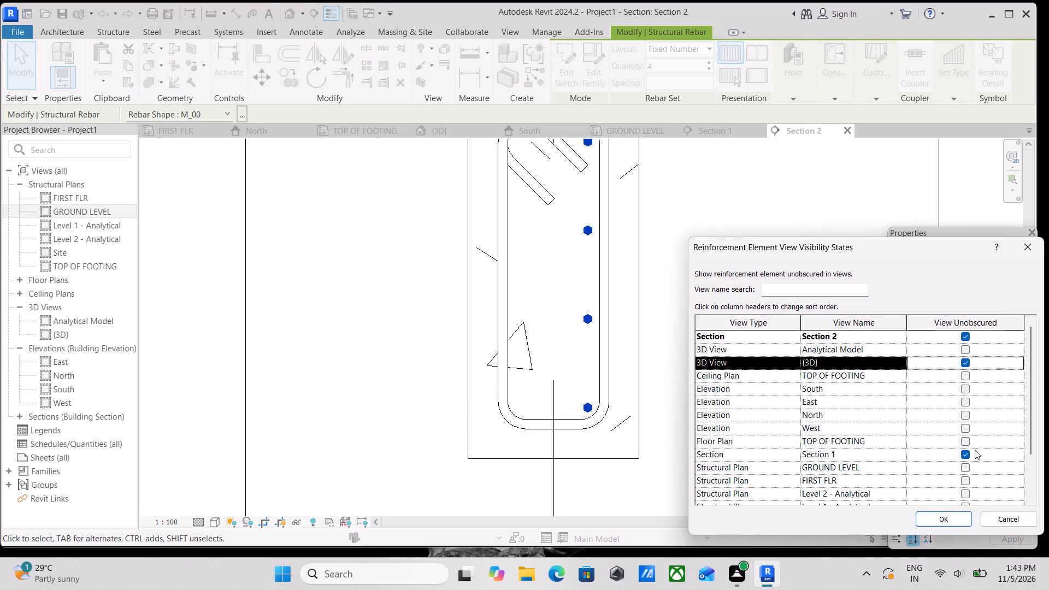
{"action": "left_click", "coordinate": [951, 514]}
{"action": "scroll", "coordinate": [656, 317], "scroll_direction": "down", "scroll_amount": 3}
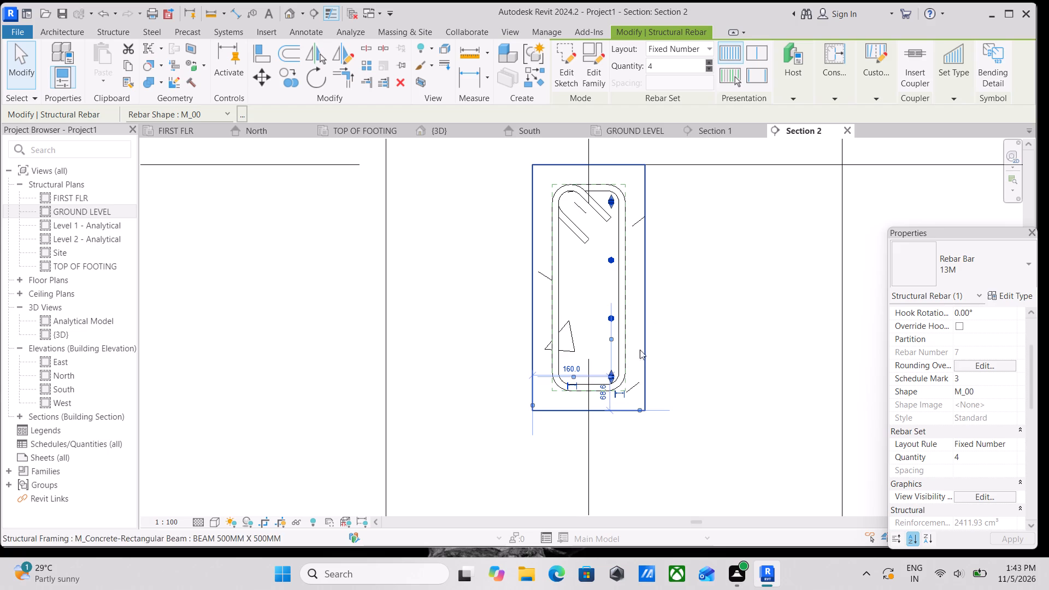
{"action": "middle_click_drag", "start_coordinate": [638, 344], "coordinate": [640, 382]}
{"action": "key", "text": "Escape"}
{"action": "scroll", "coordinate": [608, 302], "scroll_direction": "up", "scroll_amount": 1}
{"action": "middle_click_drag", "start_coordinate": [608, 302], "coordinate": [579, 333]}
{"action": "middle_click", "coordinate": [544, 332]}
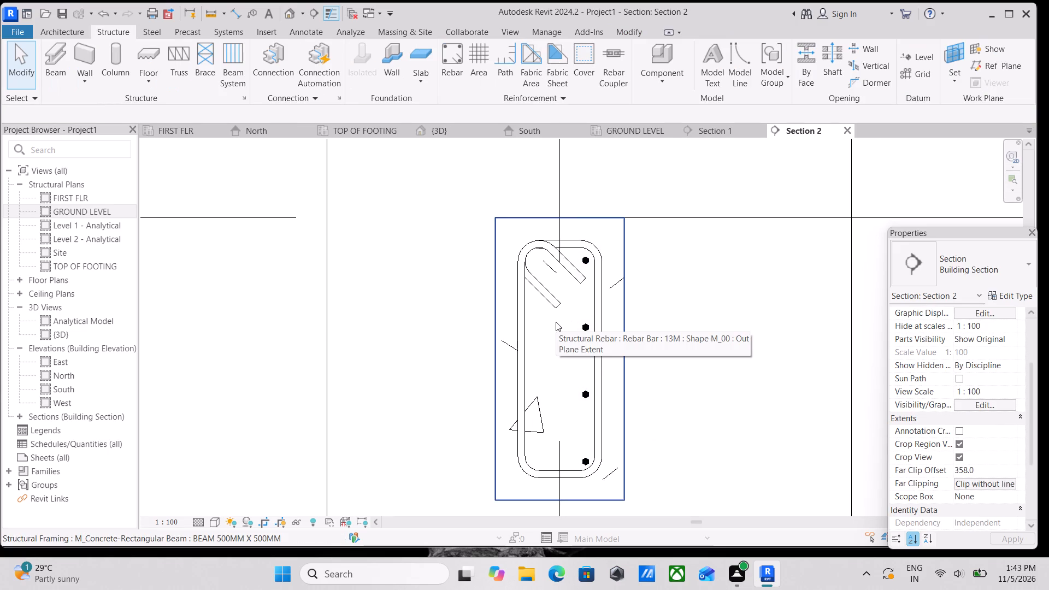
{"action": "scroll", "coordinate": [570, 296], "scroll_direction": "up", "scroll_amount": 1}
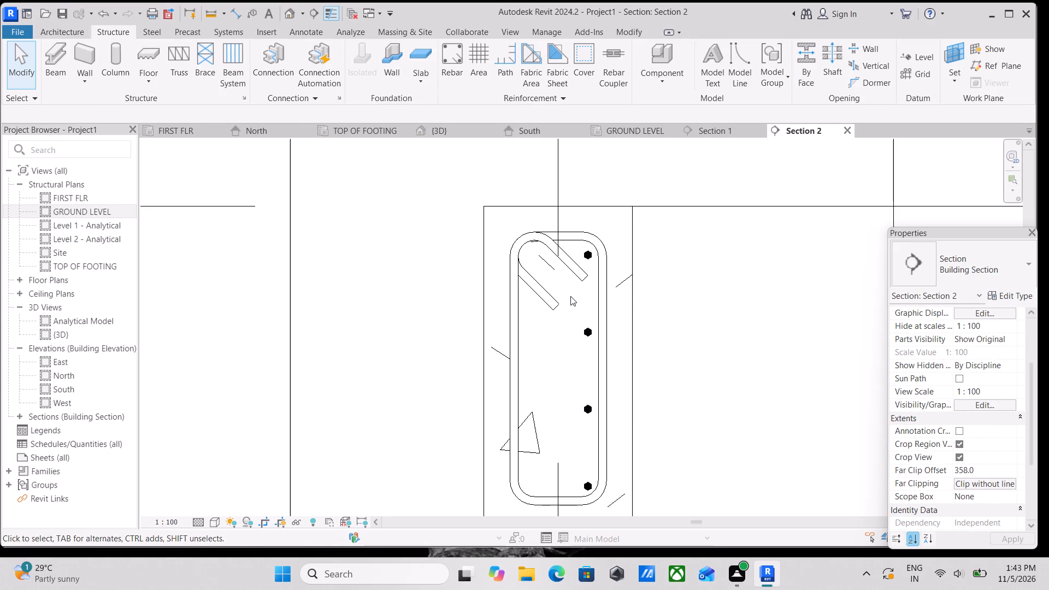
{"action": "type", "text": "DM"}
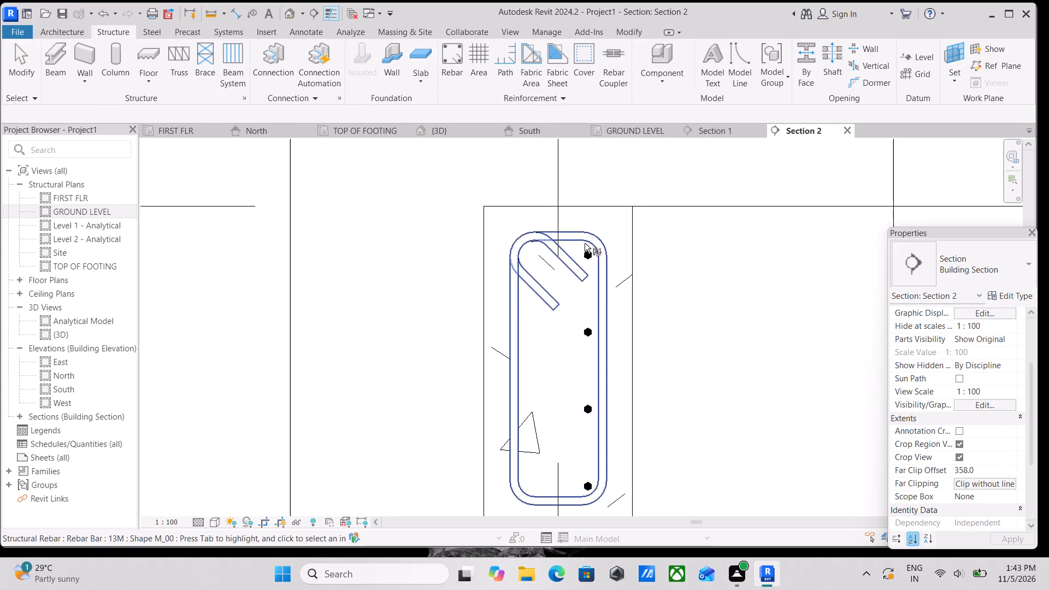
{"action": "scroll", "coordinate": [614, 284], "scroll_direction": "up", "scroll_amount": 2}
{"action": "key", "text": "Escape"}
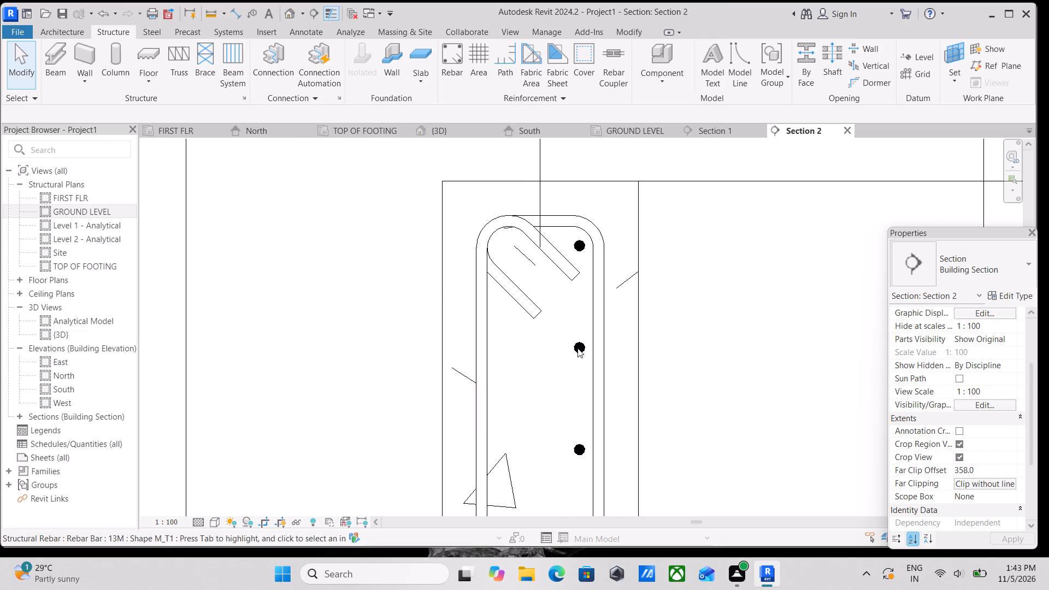
Mirror a copy of the four-bar M_00 set to the stirrup's opposite side about a drawn vertical axis through the stirrup's bottom midpoint.
{"action": "left_click", "coordinate": [577, 348]}
{"action": "scroll", "coordinate": [577, 348], "scroll_direction": "down", "scroll_amount": 4}
{"action": "middle_click_drag", "start_coordinate": [577, 347], "coordinate": [574, 288]}
{"action": "type", "text": "DM"}
{"action": "middle_click_drag", "start_coordinate": [558, 399], "coordinate": [565, 334]}
{"action": "scroll", "coordinate": [565, 333], "scroll_direction": "up", "scroll_amount": 3}
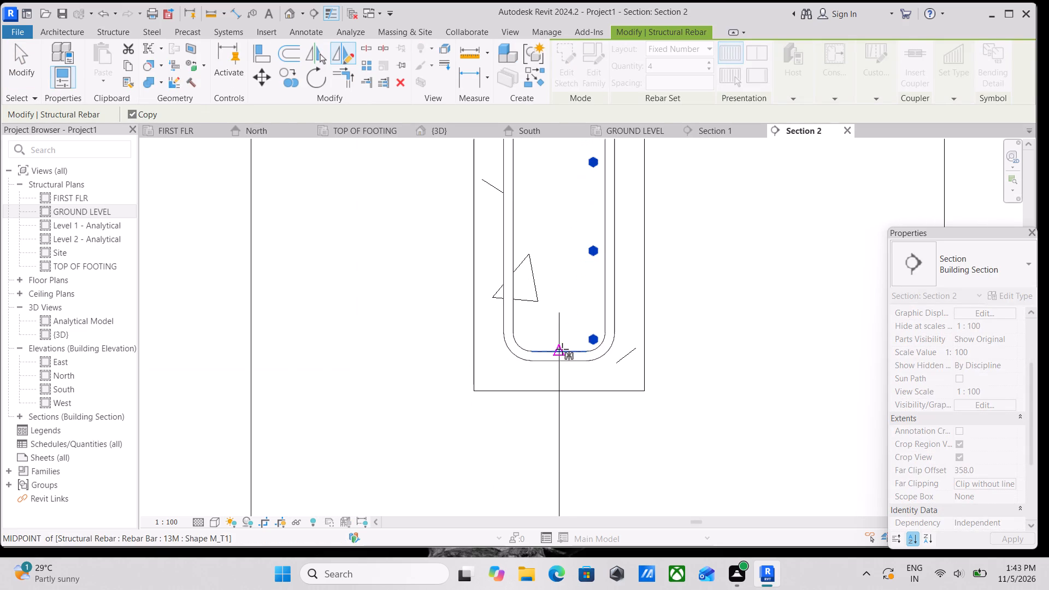
{"action": "left_click", "coordinate": [562, 349]}
{"action": "left_click", "coordinate": [563, 405]}
{"action": "scroll", "coordinate": [572, 376], "scroll_direction": "down", "scroll_amount": 3}
{"action": "middle_click_drag", "start_coordinate": [572, 385], "coordinate": [570, 458]}
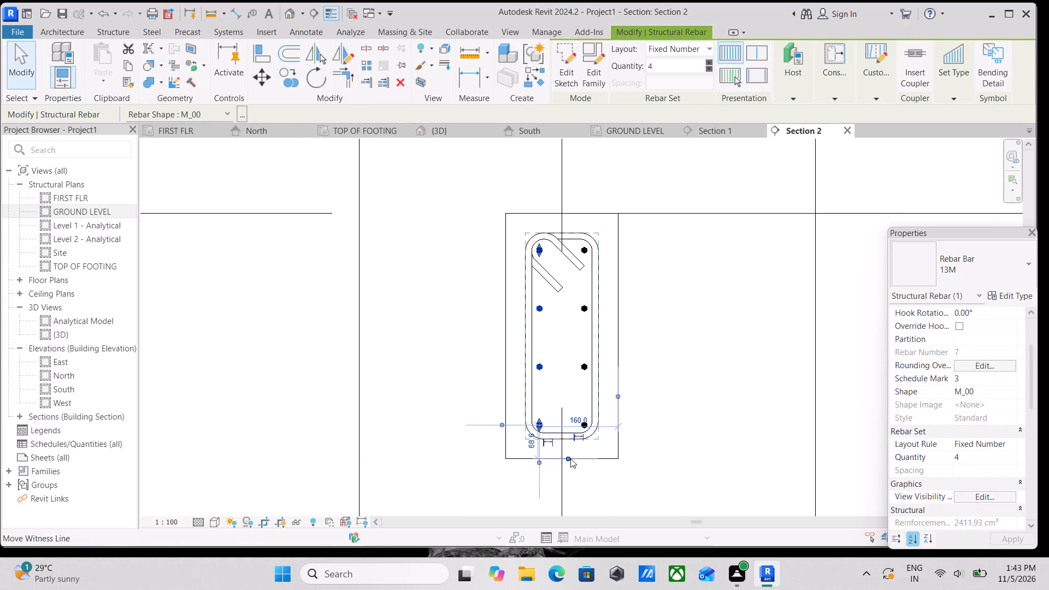
{"action": "key", "text": "Escape"}
{"action": "scroll", "coordinate": [571, 355], "scroll_direction": "up", "scroll_amount": 3}
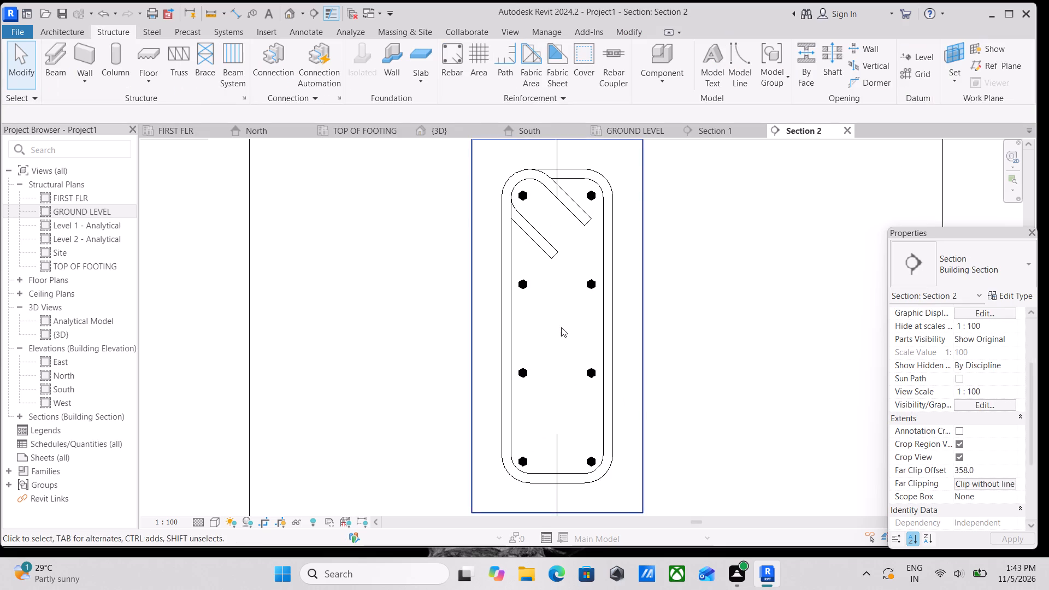
{"action": "key", "text": "Escape"}
Open the mirrored four-bar set's view visibility states and leave them as they are.
{"action": "left_click", "coordinate": [527, 284]}
{"action": "scroll", "coordinate": [947, 357], "scroll_direction": "down", "scroll_amount": 2}
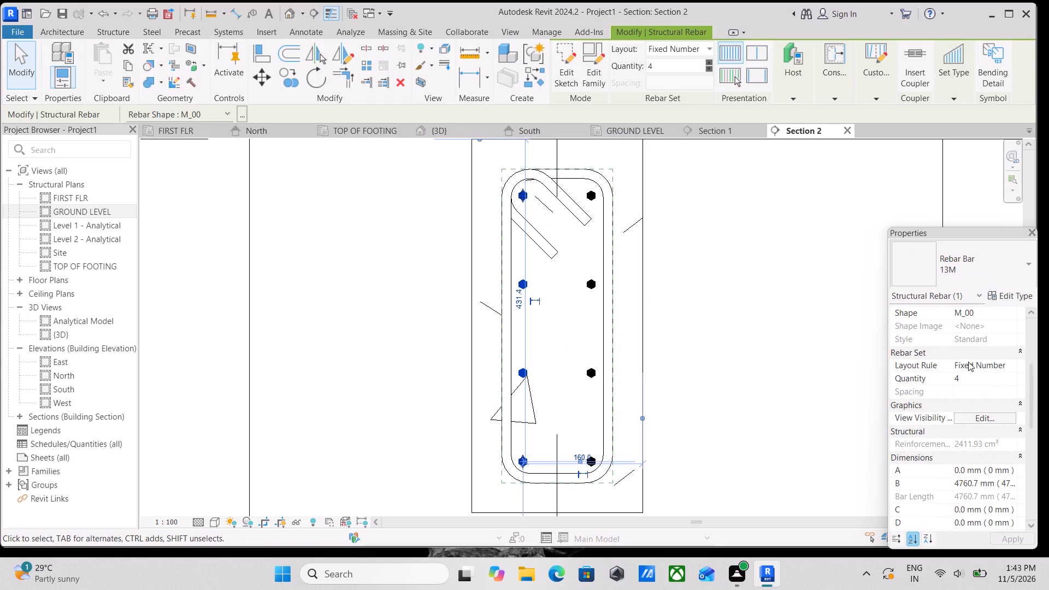
{"action": "scroll", "coordinate": [982, 361], "scroll_direction": "up", "scroll_amount": 2}
{"action": "scroll", "coordinate": [982, 361], "scroll_direction": "down", "scroll_amount": 5}
{"action": "scroll", "coordinate": [982, 362], "scroll_direction": "up", "scroll_amount": 1}
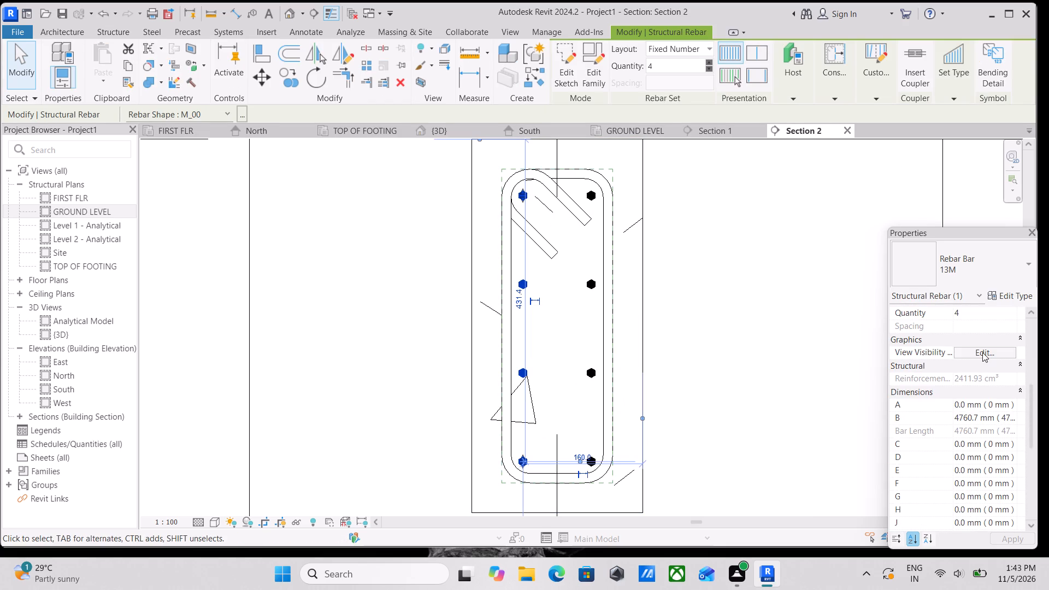
{"action": "left_click", "coordinate": [982, 352]}
{"action": "key", "text": "Escape"}
Inspect the longitudinal bars along the grid C beam in the {3D} view from an angled viewpoint.
{"action": "scroll", "coordinate": [615, 339], "scroll_direction": "down", "scroll_amount": 2}
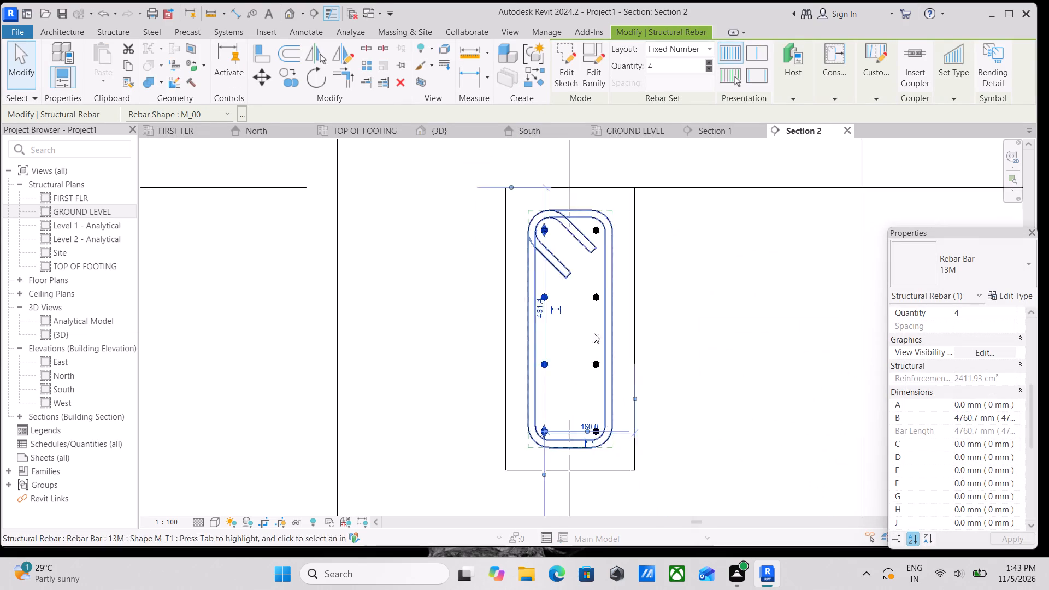
{"action": "scroll", "coordinate": [594, 333], "scroll_direction": "down", "scroll_amount": 1}
{"action": "left_click", "coordinate": [428, 132]}
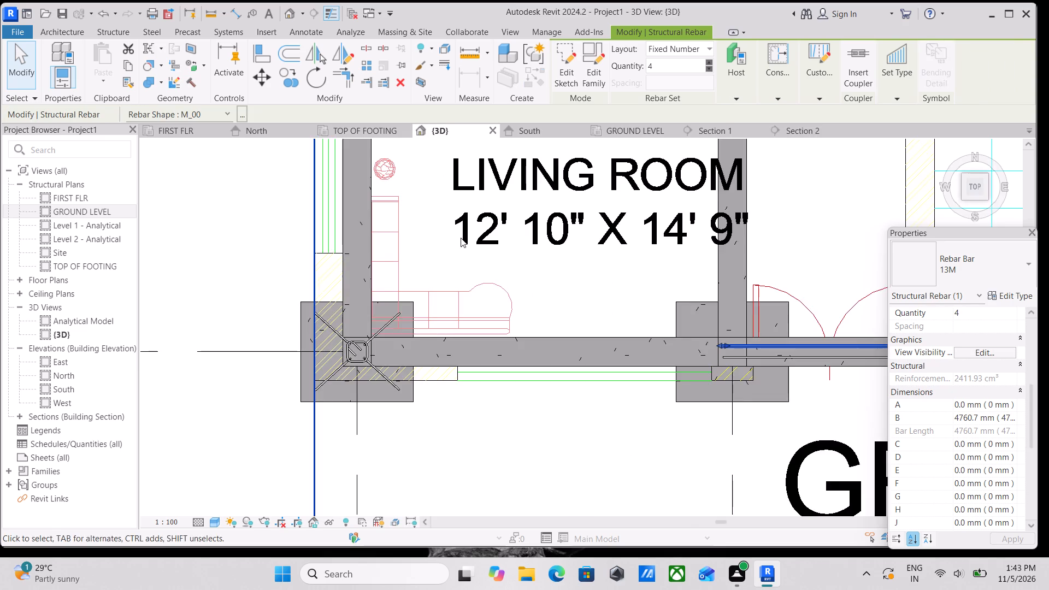
{"action": "scroll", "coordinate": [463, 247], "scroll_direction": "down", "scroll_amount": 2}
{"action": "scroll", "coordinate": [461, 314], "scroll_direction": "down", "scroll_amount": 4}
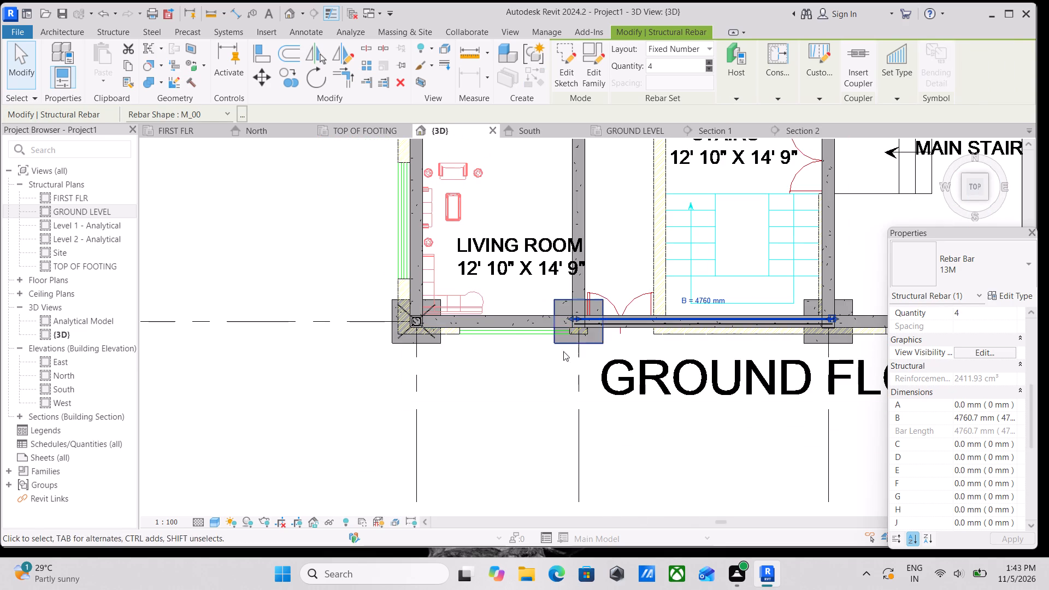
{"action": "middle_click_drag", "start_coordinate": [584, 362], "coordinate": [531, 226], "text": "shift"}
{"action": "middle_click_drag", "start_coordinate": [621, 351], "coordinate": [677, 223], "text": "shift"}
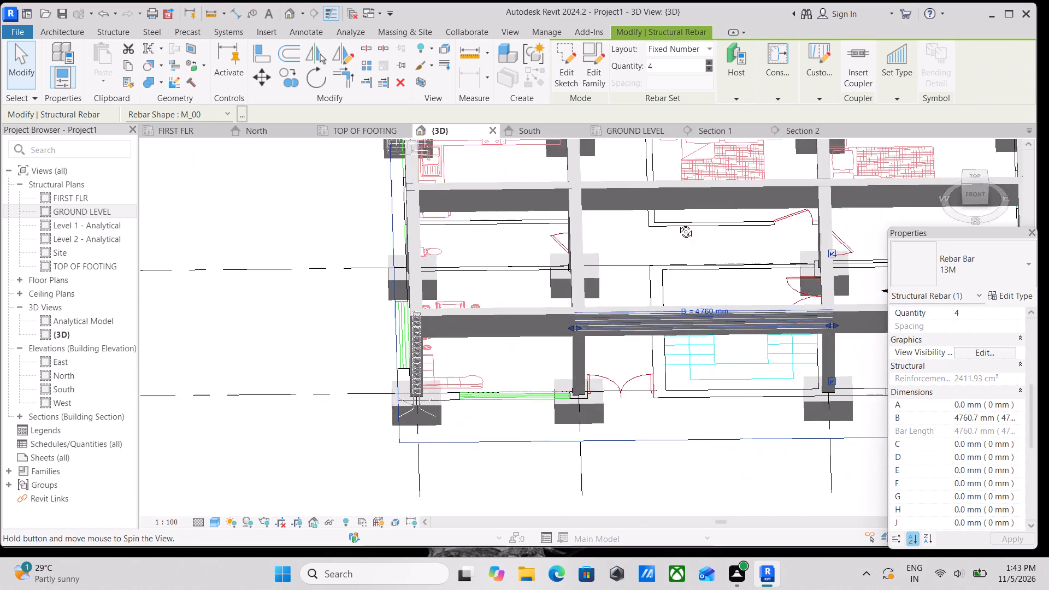
{"action": "middle_click_drag", "start_coordinate": [677, 223], "coordinate": [564, 278], "text": "shift"}
In Section 2, set the M_T1 stirrup's layout to Maximum Spacing with a spacing of 120 mm.
{"action": "left_click", "coordinate": [803, 131]}
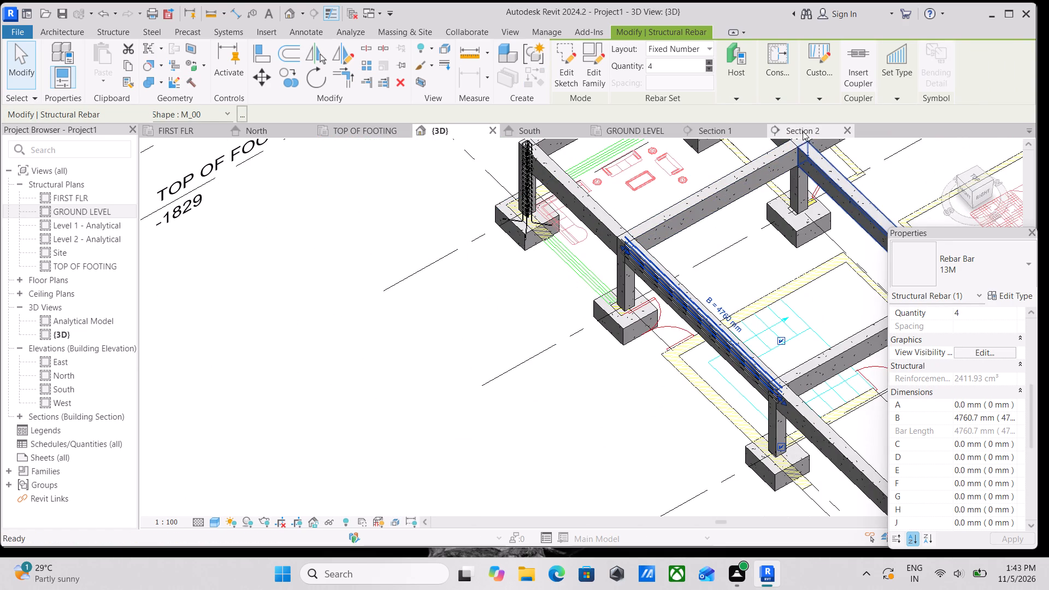
{"action": "left_click", "coordinate": [606, 308]}
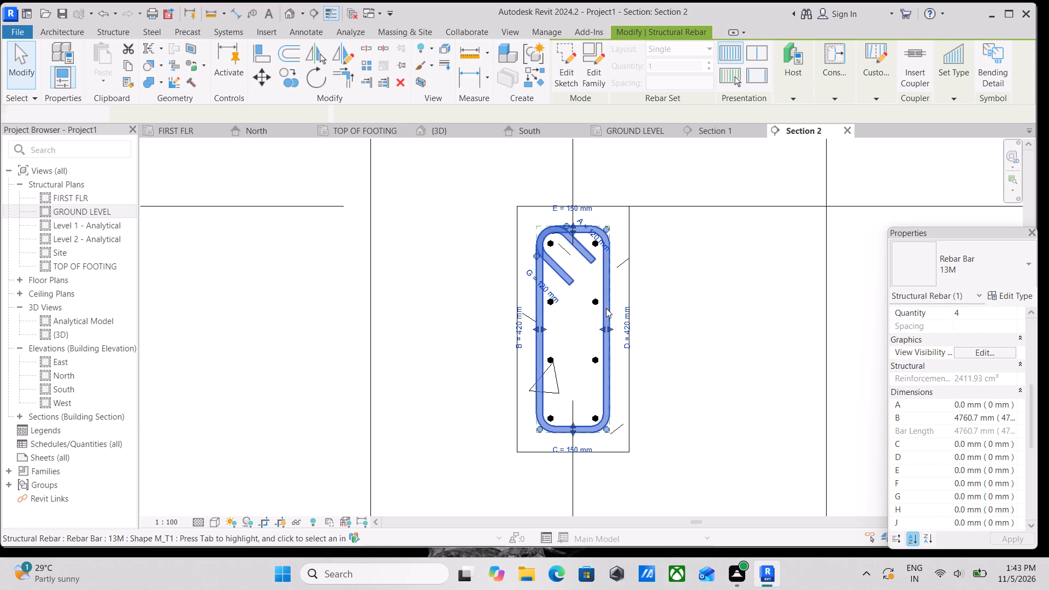
{"action": "left_click", "coordinate": [685, 50]}
{"action": "left_click", "coordinate": [682, 97]}
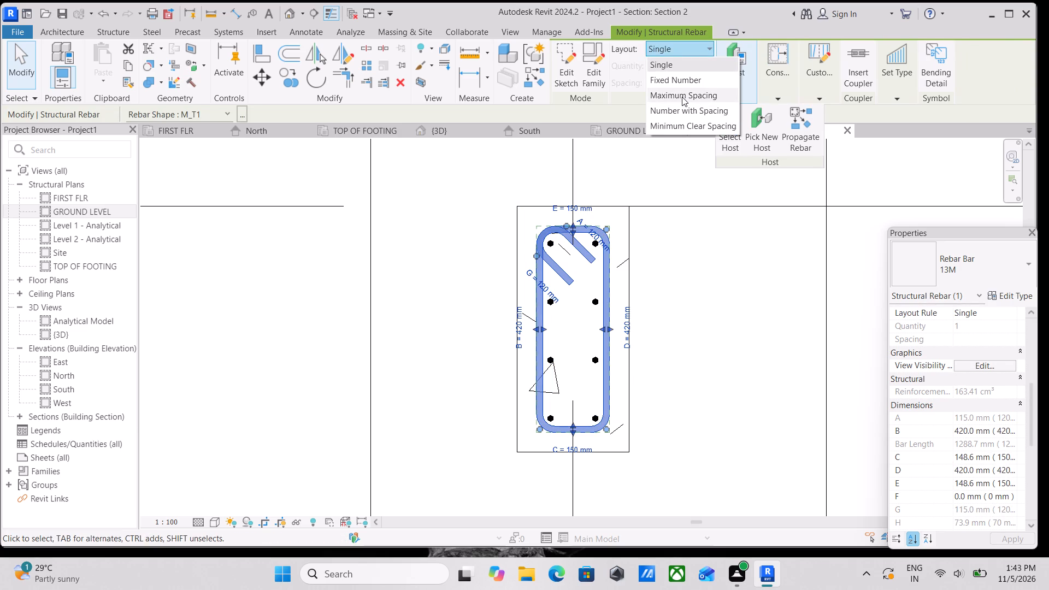
{"action": "left_click_drag", "start_coordinate": [712, 81], "coordinate": [630, 87]}
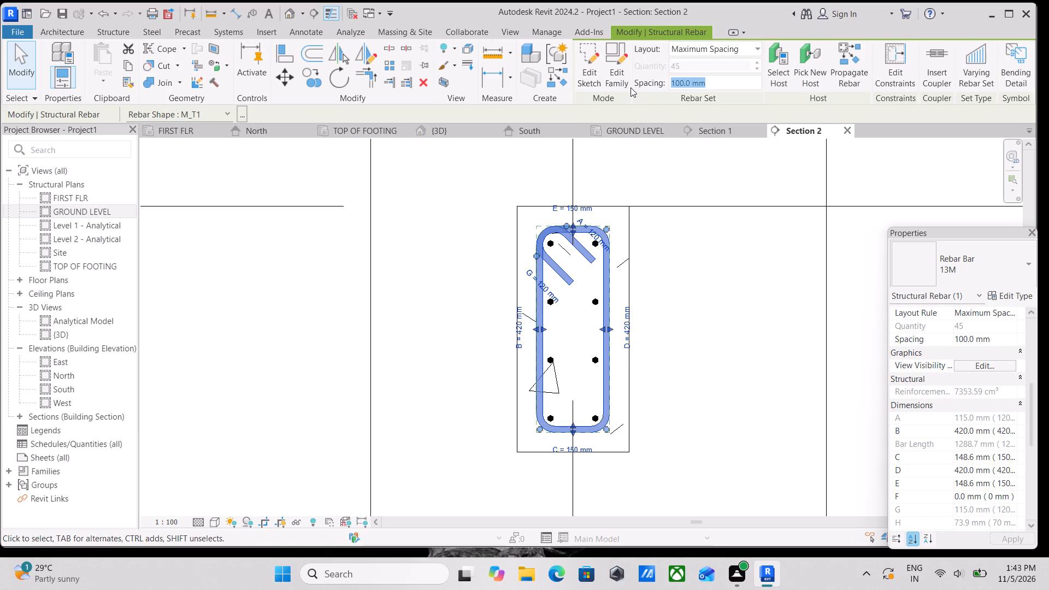
{"action": "type", "text": "12"}
{"action": "type", "text": "0MM"}
{"action": "key", "text": "Return"}
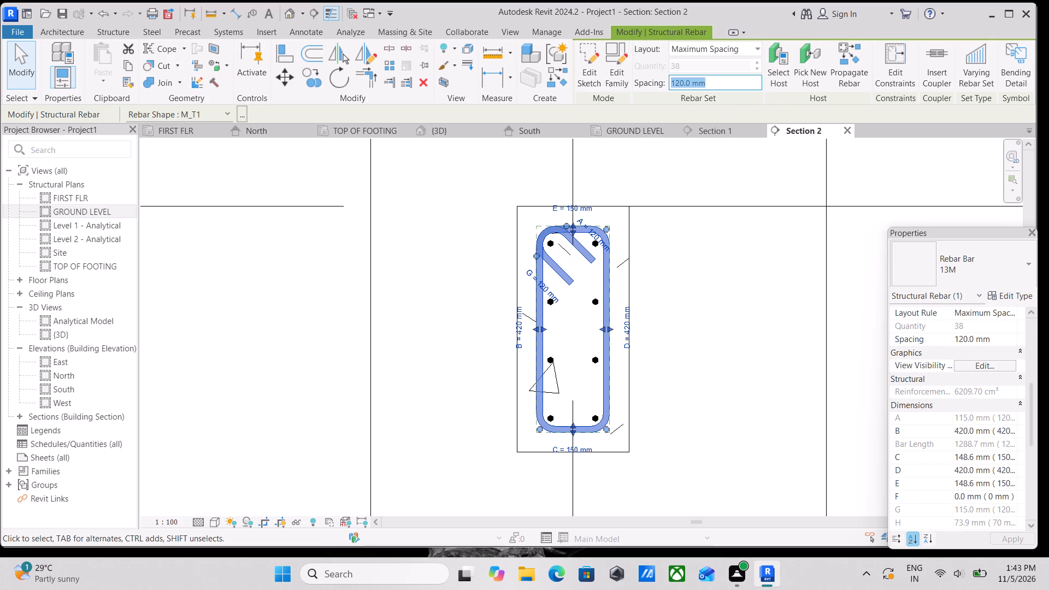
Set the M_T1 stirrup set's maximum spacing to 150 mm.
{"action": "left_click", "coordinate": [720, 81]}
{"action": "left_click_drag", "start_coordinate": [720, 81], "coordinate": [667, 84]}
{"action": "type", "text": "150MM"}
{"action": "key", "text": "Return"}
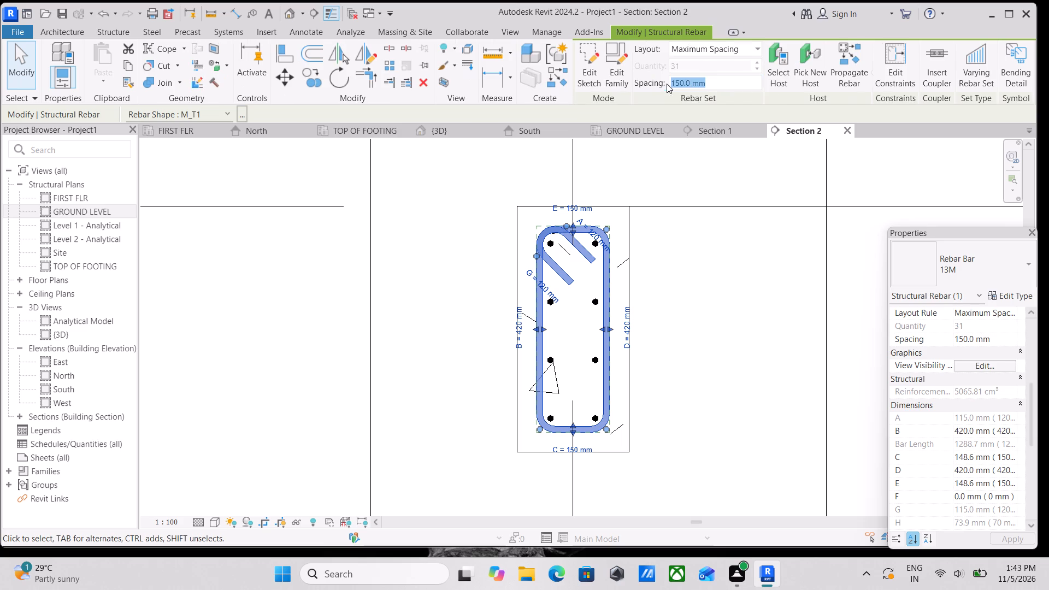
{"action": "key", "text": "Escape"}
{"action": "scroll", "coordinate": [619, 272], "scroll_direction": "down", "scroll_amount": 3}
{"action": "key", "text": "Escape"}
{"action": "scroll", "coordinate": [635, 257], "scroll_direction": "down", "scroll_amount": 2}
{"action": "middle_click_drag", "start_coordinate": [635, 258], "coordinate": [604, 267]}
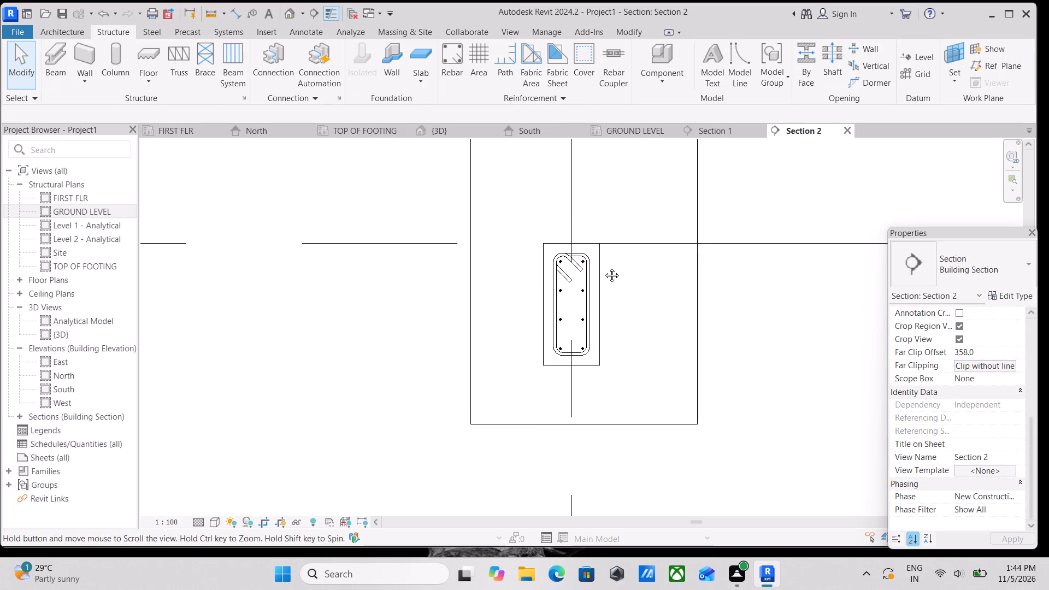
{"action": "middle_click_drag", "start_coordinate": [604, 267], "coordinate": [603, 267]}
Inspect the reinforced grid C beam within the whole frame in the {3D} view.
{"action": "left_click", "coordinate": [456, 124]}
{"action": "scroll", "coordinate": [524, 231], "scroll_direction": "down", "scroll_amount": 5}
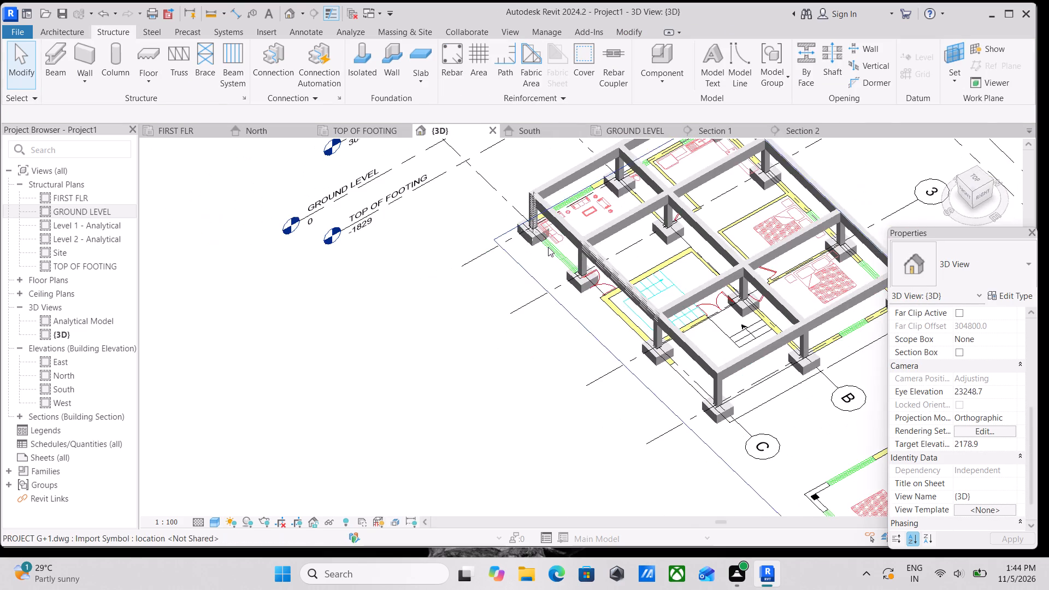
{"action": "middle_click_drag", "start_coordinate": [574, 280], "coordinate": [650, 181], "text": "shift"}
{"action": "middle_click_drag", "start_coordinate": [651, 283], "coordinate": [615, 269]}
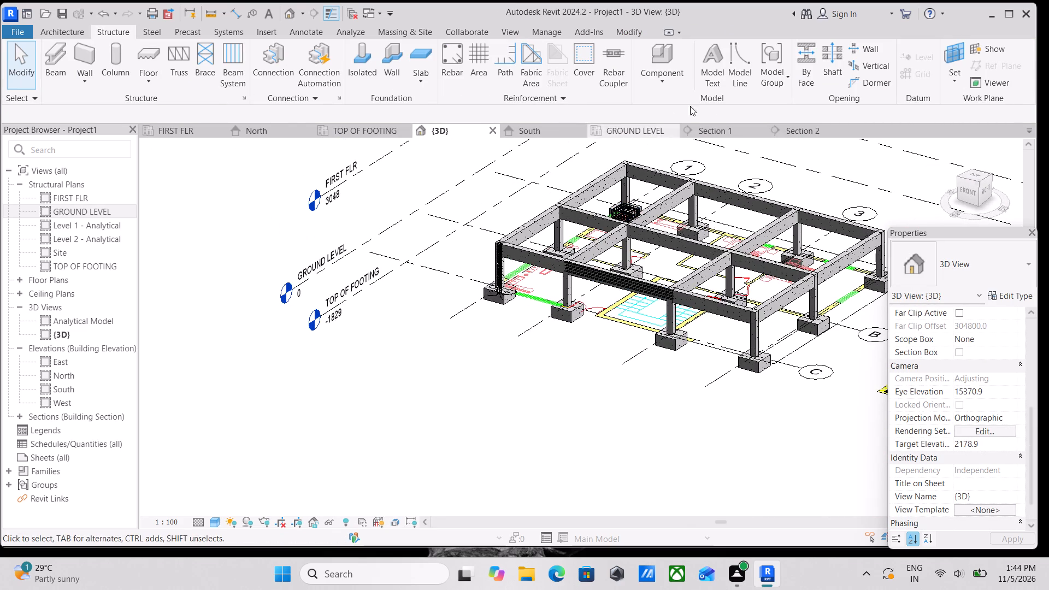
In Section 2, set the grid C beam's M_T1 stirrup set to show unobscured in the {3D} view.
{"action": "left_click", "coordinate": [785, 127]}
{"action": "scroll", "coordinate": [626, 247], "scroll_direction": "up", "scroll_amount": 8}
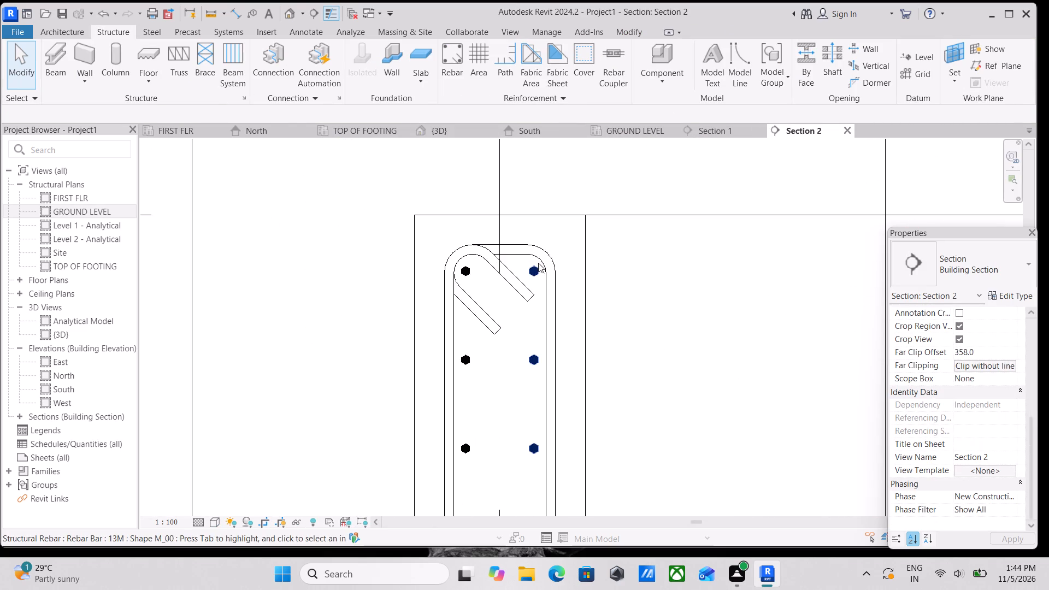
{"action": "left_click", "coordinate": [537, 253]}
{"action": "scroll", "coordinate": [975, 334], "scroll_direction": "down", "scroll_amount": 4}
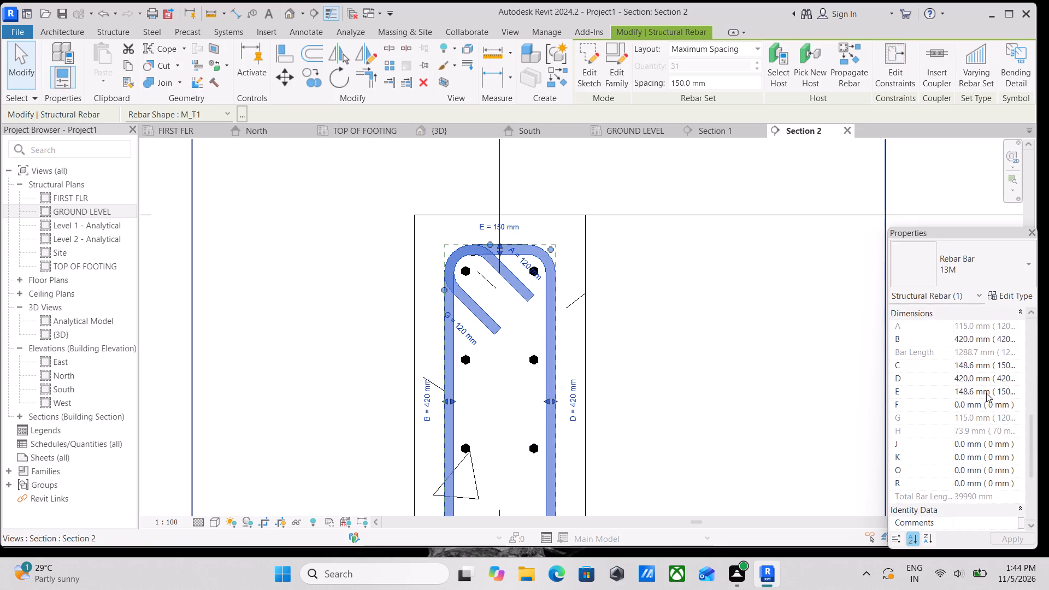
{"action": "scroll", "coordinate": [985, 394], "scroll_direction": "down", "scroll_amount": 7}
{"action": "scroll", "coordinate": [976, 427], "scroll_direction": "up", "scroll_amount": 8}
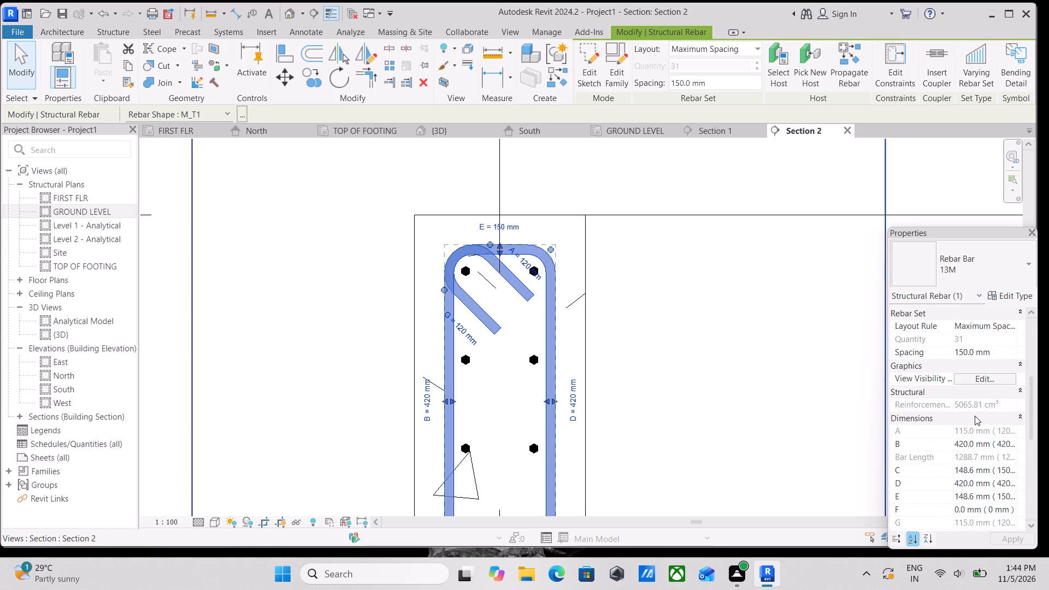
{"action": "scroll", "coordinate": [975, 416], "scroll_direction": "up", "scroll_amount": 3}
{"action": "scroll", "coordinate": [975, 416], "scroll_direction": "down", "scroll_amount": 18}
{"action": "scroll", "coordinate": [970, 430], "scroll_direction": "up", "scroll_amount": 2}
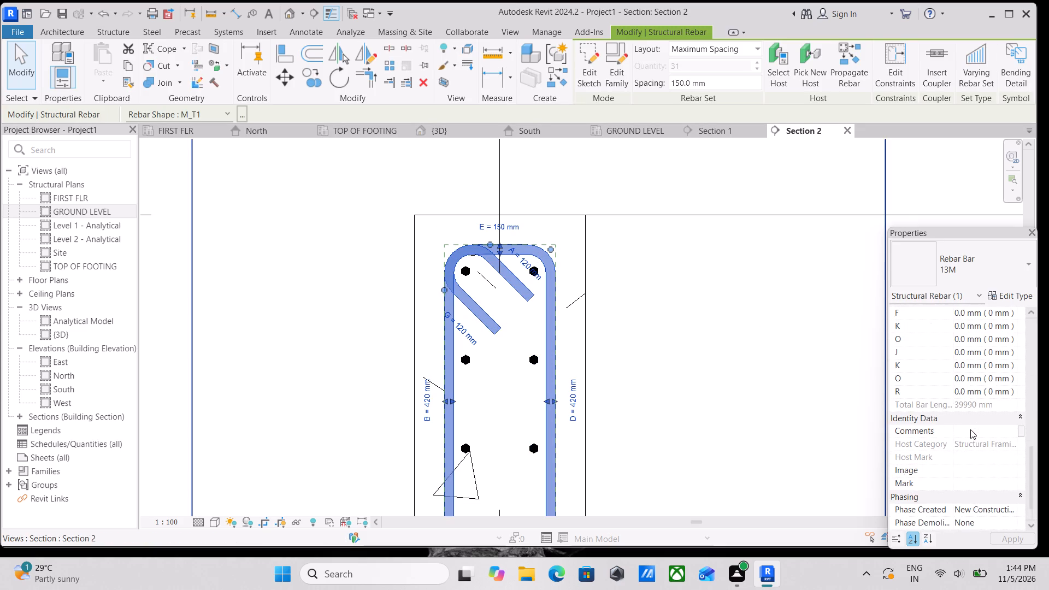
{"action": "scroll", "coordinate": [970, 428], "scroll_direction": "down", "scroll_amount": 3}
{"action": "scroll", "coordinate": [899, 534], "scroll_direction": "down", "scroll_amount": 1}
{"action": "scroll", "coordinate": [939, 538], "scroll_direction": "up", "scroll_amount": 2}
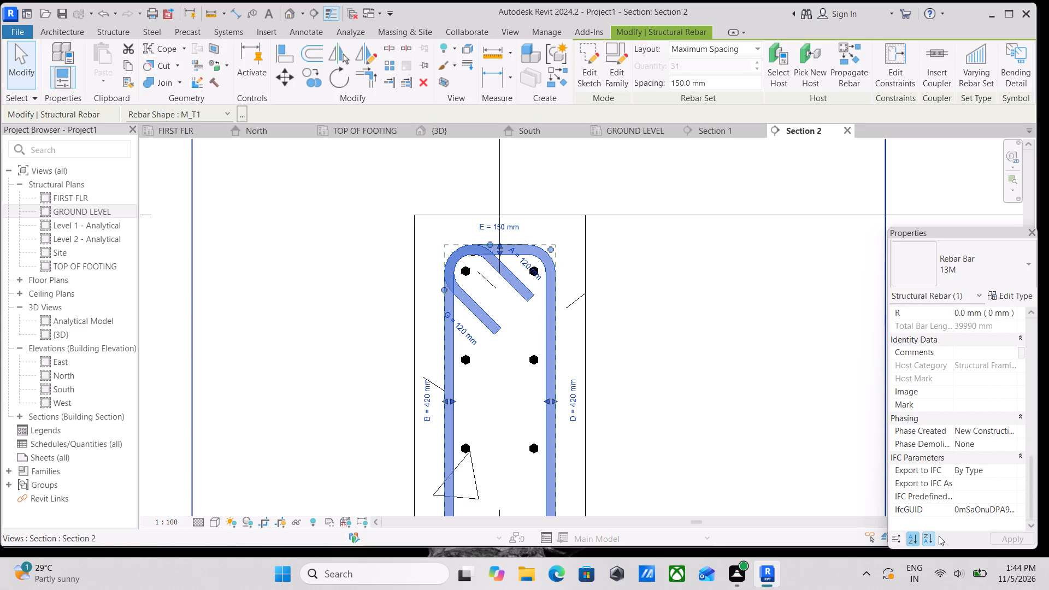
{"action": "scroll", "coordinate": [938, 532], "scroll_direction": "up", "scroll_amount": 2}
{"action": "scroll", "coordinate": [963, 479], "scroll_direction": "up", "scroll_amount": 7}
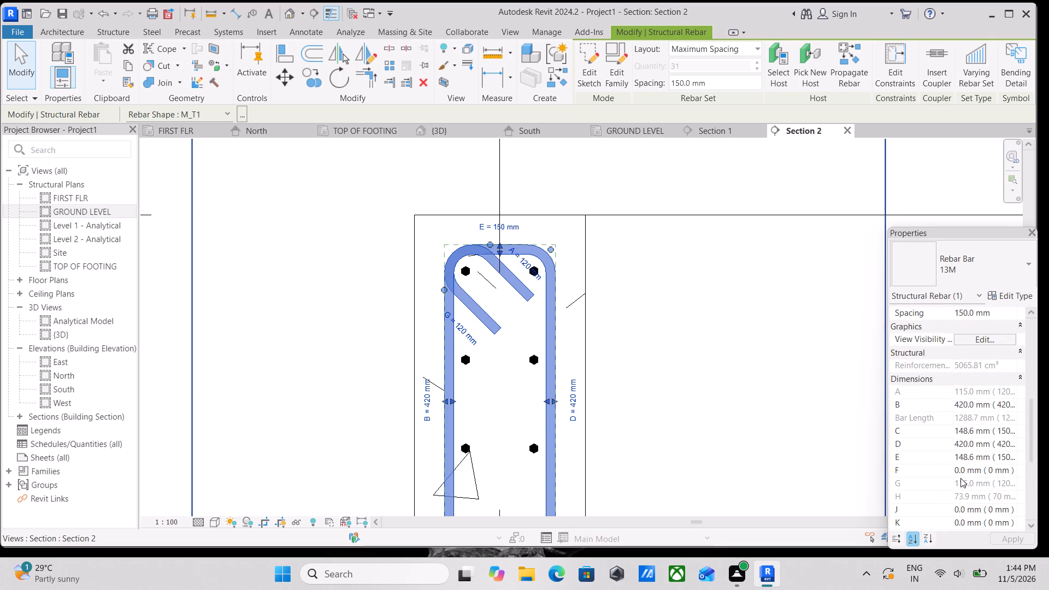
{"action": "scroll", "coordinate": [960, 478], "scroll_direction": "up", "scroll_amount": 4}
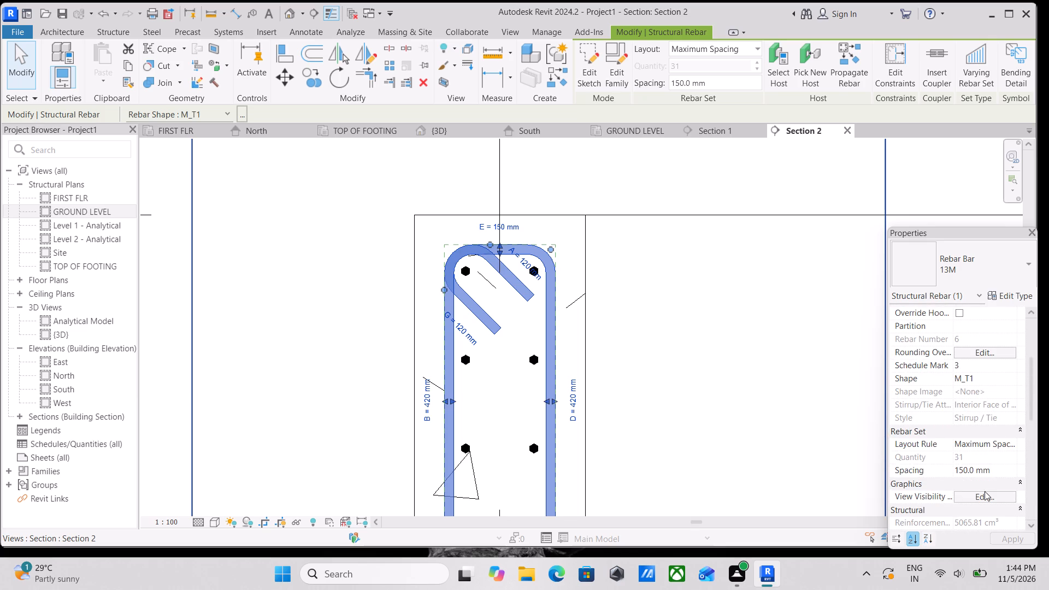
{"action": "left_click", "coordinate": [988, 495]}
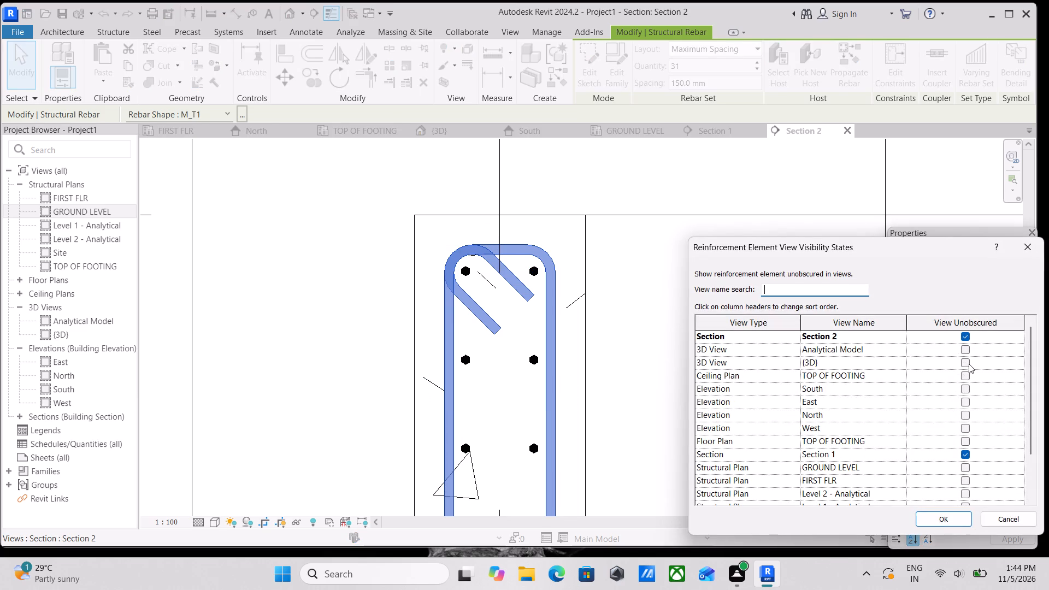
{"action": "left_click", "coordinate": [965, 362]}
{"action": "left_click", "coordinate": [956, 517]}
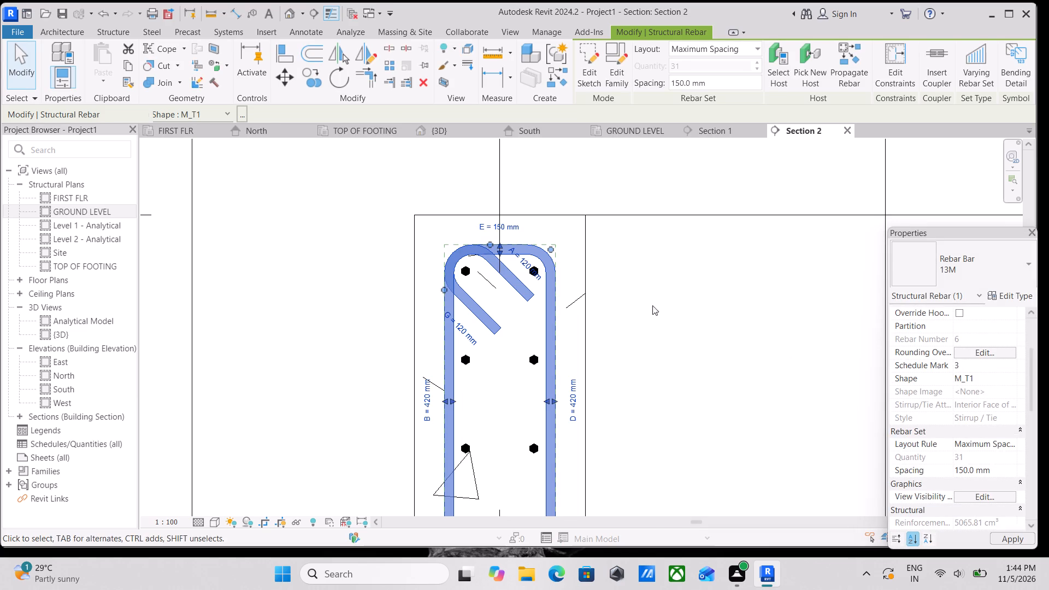
{"action": "scroll", "coordinate": [655, 292], "scroll_direction": "down", "scroll_amount": 4}
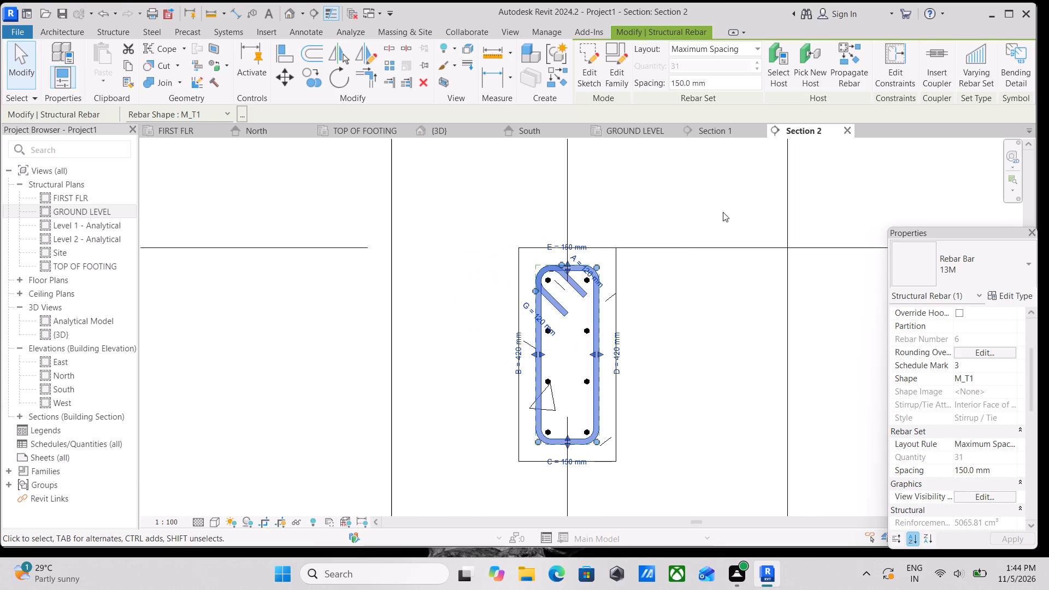
{"action": "scroll", "coordinate": [723, 213], "scroll_direction": "down", "scroll_amount": 2}
{"action": "key", "text": "Escape"}
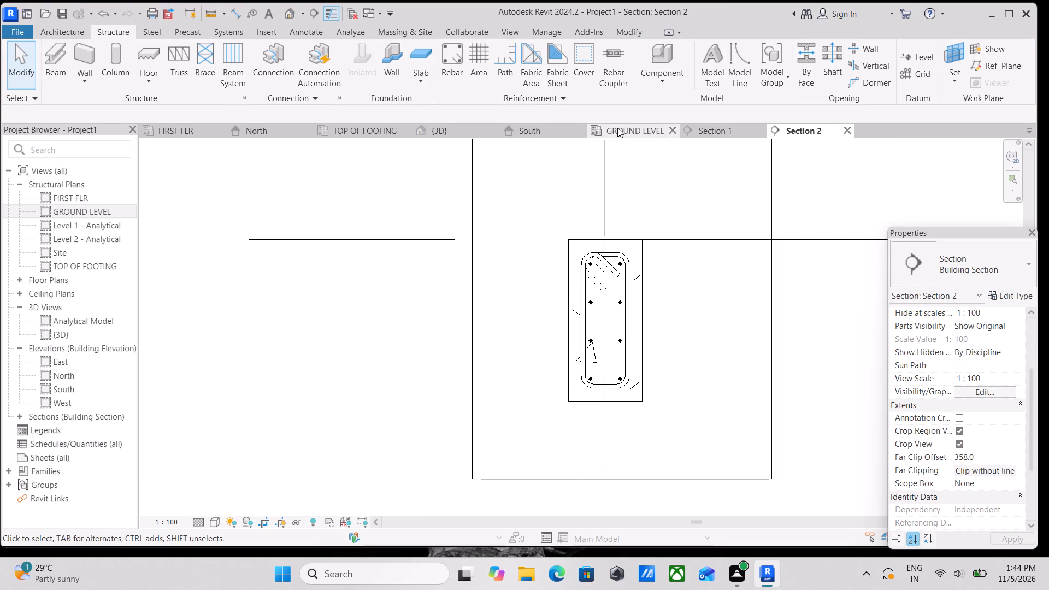
Inspect the stirrups and bars of the grid C beam and the rest of the frame from several angles in the {3D} view.
{"action": "left_click", "coordinate": [436, 128]}
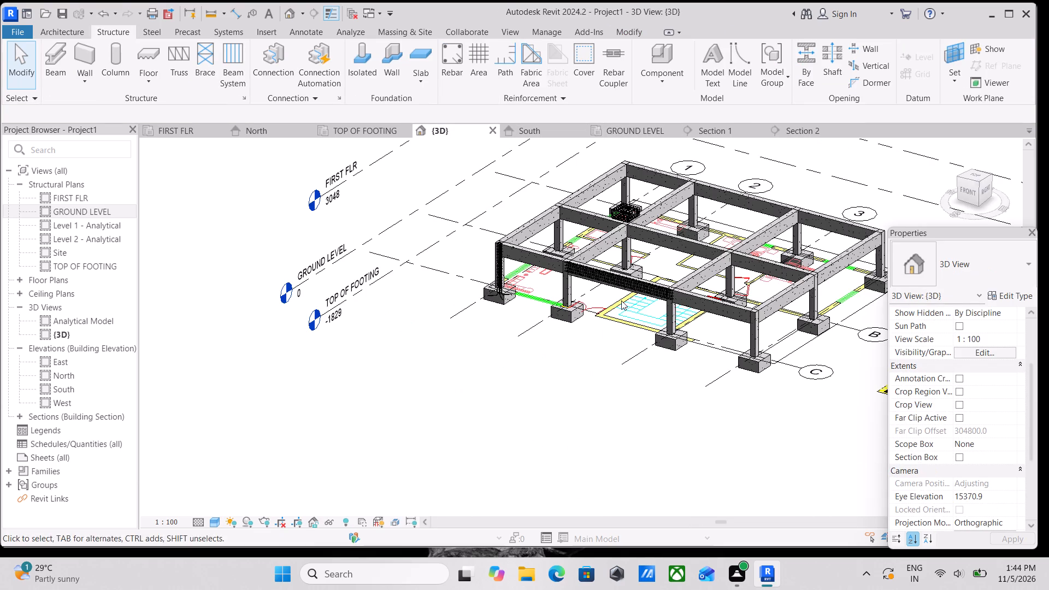
{"action": "scroll", "coordinate": [621, 299], "scroll_direction": "up", "scroll_amount": 7}
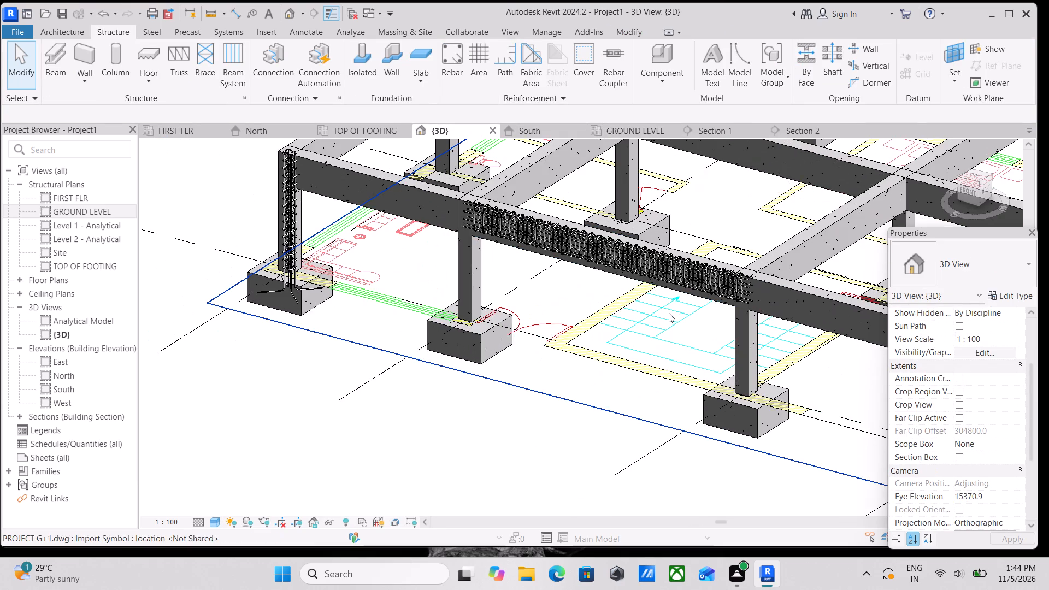
{"action": "middle_click_drag", "start_coordinate": [669, 313], "coordinate": [706, 269]}
{"action": "middle_click_drag", "start_coordinate": [640, 286], "coordinate": [722, 268], "text": "shift"}
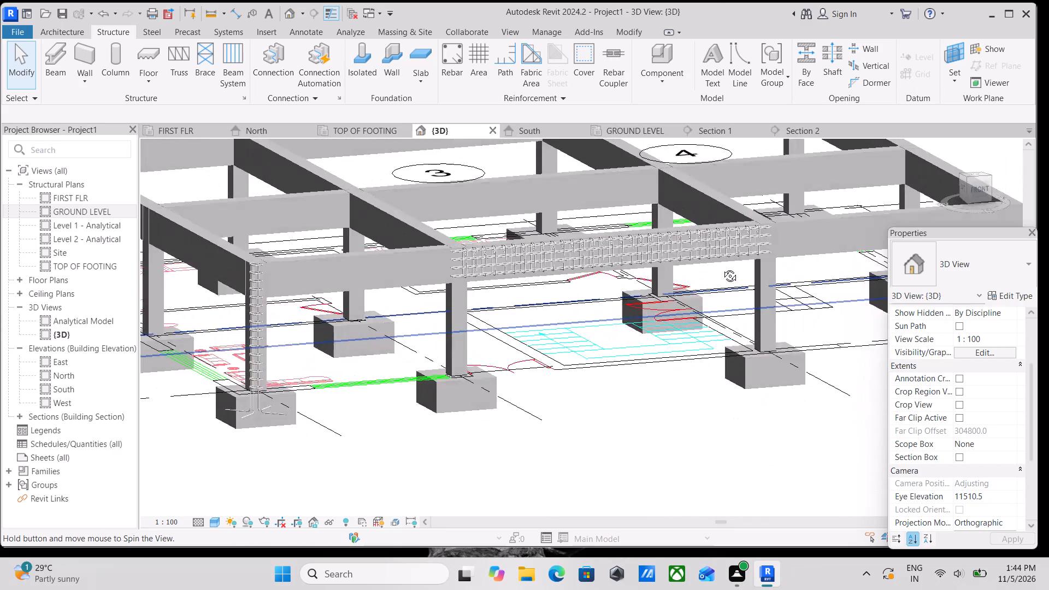
{"action": "middle_click_drag", "start_coordinate": [722, 268], "coordinate": [698, 285], "text": "shift"}
{"action": "middle_click_drag", "start_coordinate": [497, 311], "coordinate": [587, 276], "text": "shift"}
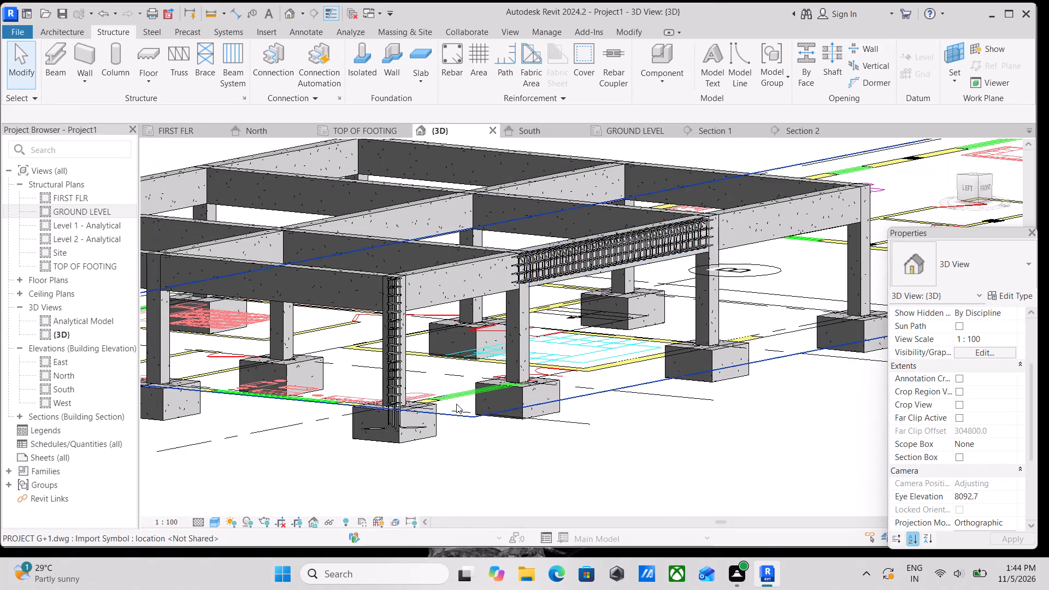
{"action": "scroll", "coordinate": [456, 404], "scroll_direction": "down", "scroll_amount": 3}
{"action": "middle_click_drag", "start_coordinate": [433, 416], "coordinate": [598, 434]}
{"action": "middle_click_drag", "start_coordinate": [504, 456], "coordinate": [534, 358]}
{"action": "middle_click_drag", "start_coordinate": [487, 399], "coordinate": [497, 429], "text": "shift"}
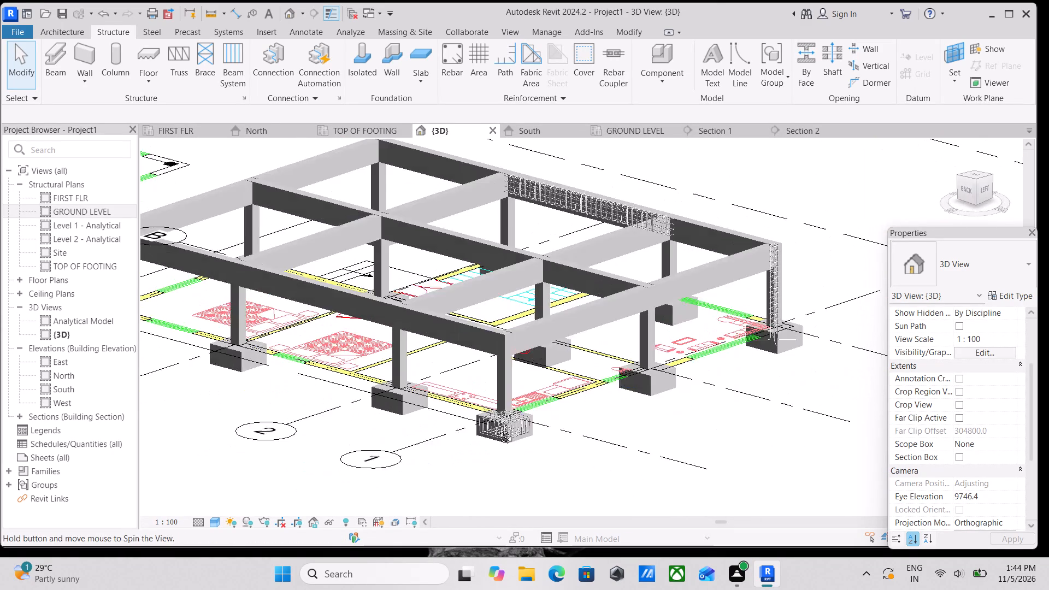
{"action": "middle_click_drag", "start_coordinate": [497, 429], "coordinate": [500, 439], "text": "shift"}
Start Propagate Rebar from the reinforced corner footing at grids A and 1, picking grid 1's B and C footings as destination hosts.
{"action": "scroll", "coordinate": [548, 451], "scroll_direction": "up", "scroll_amount": 7}
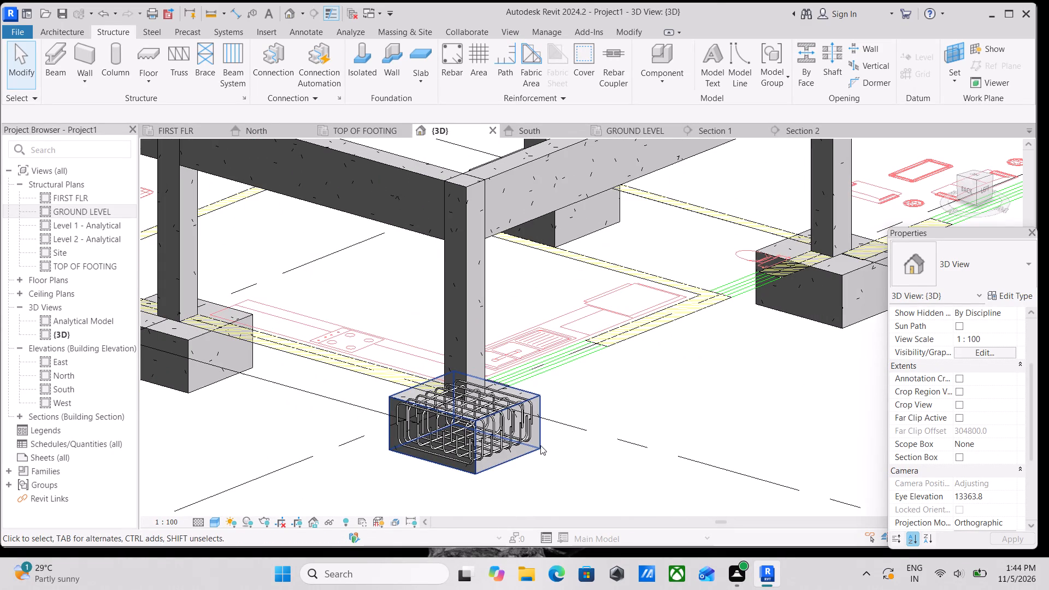
{"action": "left_click", "coordinate": [540, 445]}
{"action": "scroll", "coordinate": [616, 403], "scroll_direction": "down", "scroll_amount": 3}
{"action": "middle_click_drag", "start_coordinate": [616, 403], "coordinate": [528, 459]}
{"action": "scroll", "coordinate": [540, 450], "scroll_direction": "down", "scroll_amount": 4}
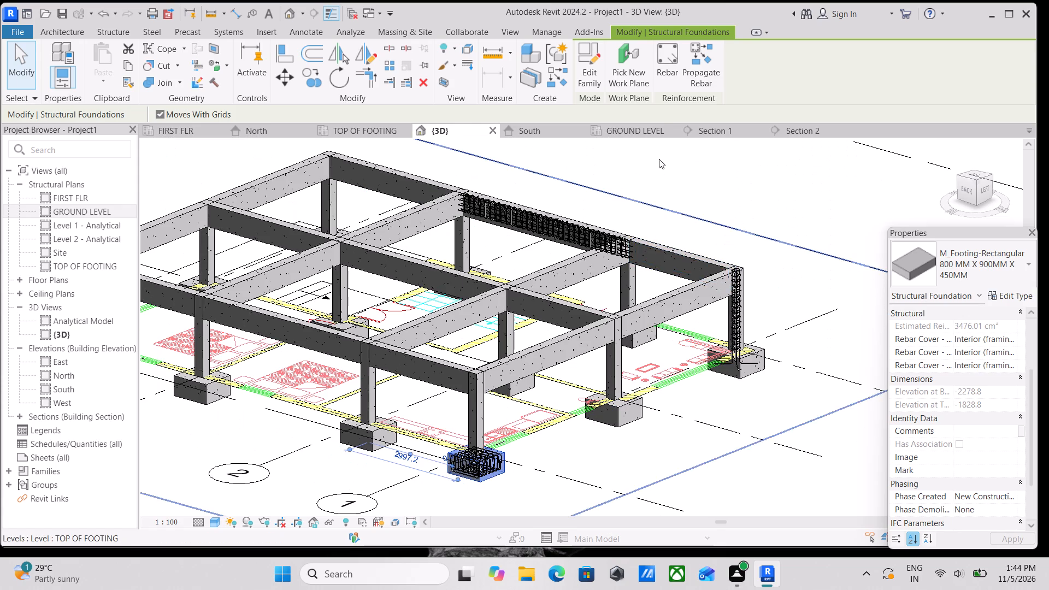
{"action": "left_click", "coordinate": [698, 57]}
{"action": "scroll", "coordinate": [583, 405], "scroll_direction": "up", "scroll_amount": 3}
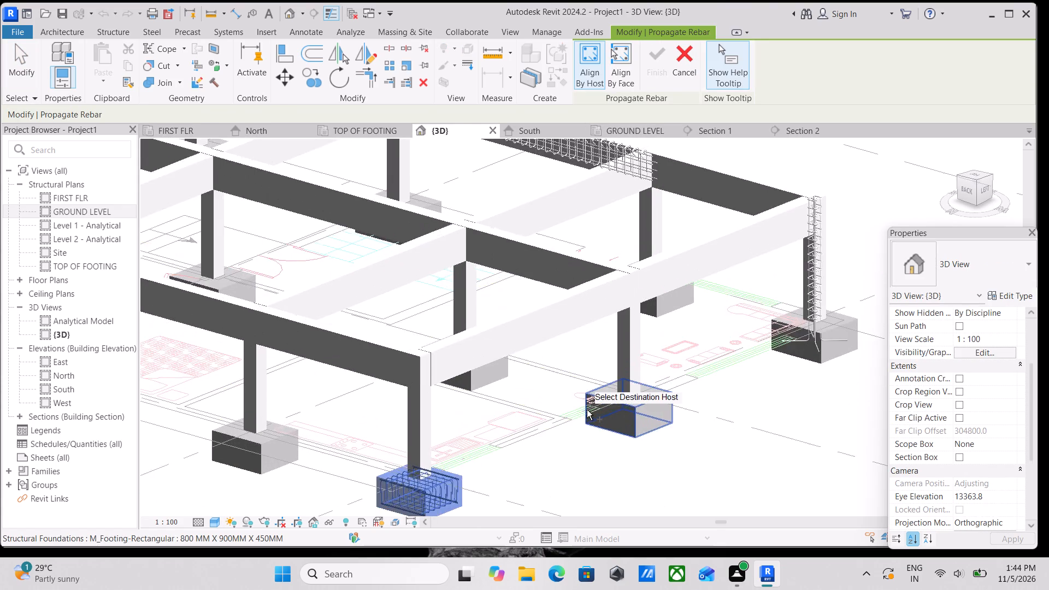
{"action": "scroll", "coordinate": [587, 410], "scroll_direction": "up", "scroll_amount": 5}
{"action": "scroll", "coordinate": [633, 432], "scroll_direction": "up", "scroll_amount": 3}
{"action": "left_click", "coordinate": [705, 383]}
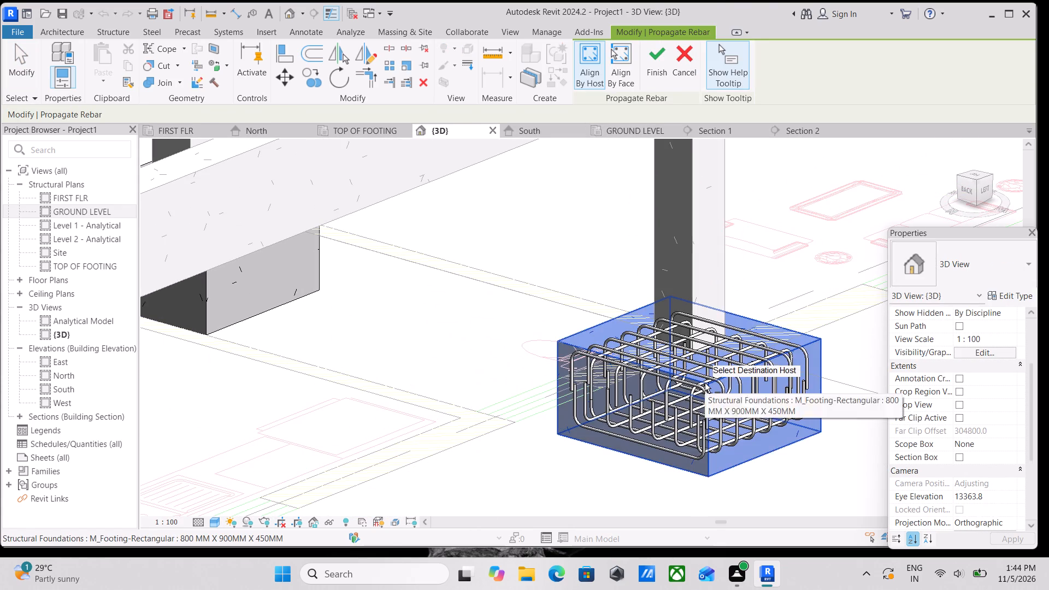
{"action": "scroll", "coordinate": [705, 383], "scroll_direction": "down", "scroll_amount": 11}
{"action": "middle_click_drag", "start_coordinate": [704, 383], "coordinate": [451, 442]}
{"action": "scroll", "coordinate": [560, 411], "scroll_direction": "up", "scroll_amount": 4}
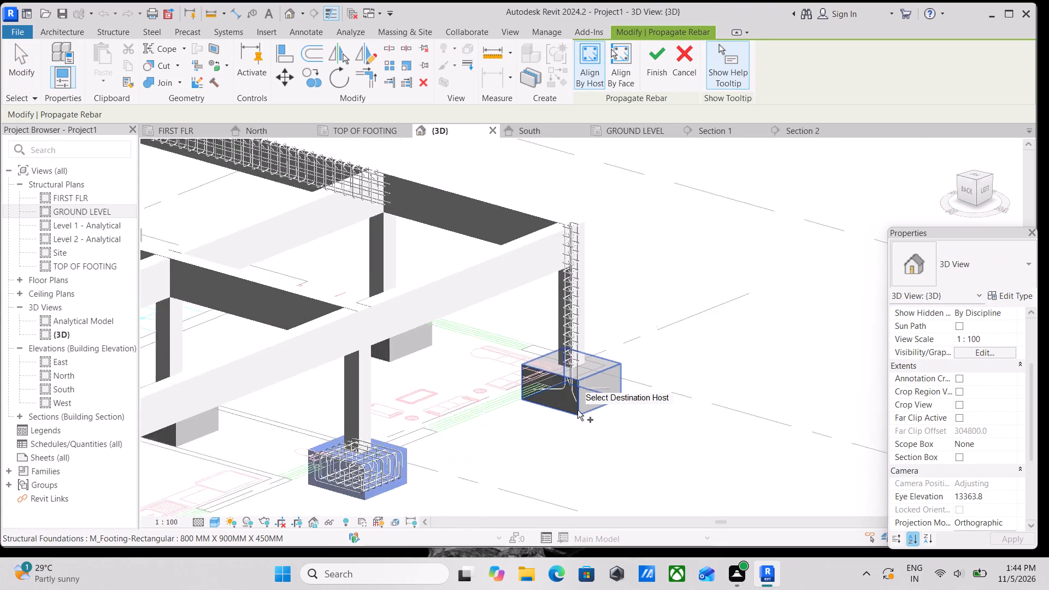
{"action": "scroll", "coordinate": [577, 410], "scroll_direction": "up", "scroll_amount": 2}
{"action": "left_click", "coordinate": [580, 406]}
{"action": "scroll", "coordinate": [581, 405], "scroll_direction": "down", "scroll_amount": 5}
Add the three grid 2 footings, at grids C, B and A, as destination hosts for the footing rebar.
{"action": "scroll", "coordinate": [466, 373], "scroll_direction": "up", "scroll_amount": 3}
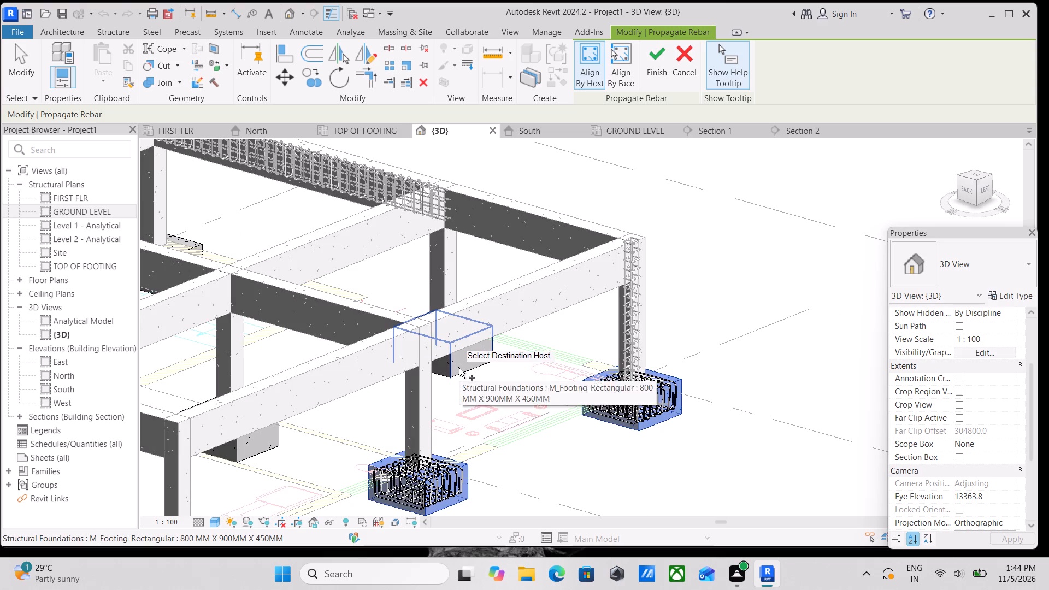
{"action": "left_click", "coordinate": [459, 368]}
{"action": "scroll", "coordinate": [464, 374], "scroll_direction": "down", "scroll_amount": 4}
{"action": "middle_click_drag", "start_coordinate": [382, 429], "coordinate": [489, 433]}
{"action": "scroll", "coordinate": [451, 432], "scroll_direction": "up", "scroll_amount": 3}
{"action": "left_click", "coordinate": [441, 423]}
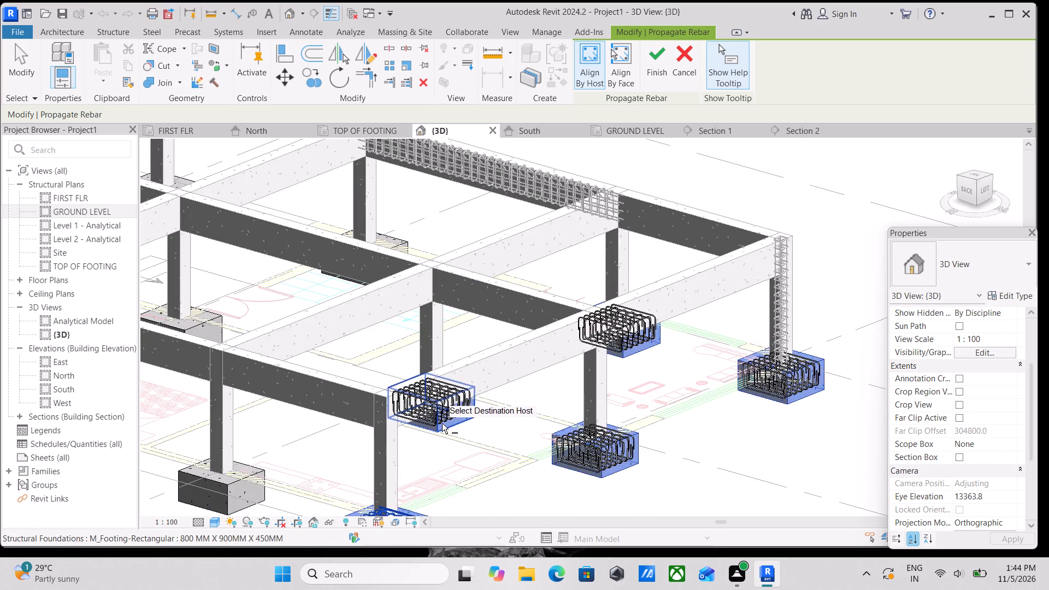
{"action": "scroll", "coordinate": [442, 425], "scroll_direction": "down", "scroll_amount": 3}
{"action": "middle_click_drag", "start_coordinate": [316, 461], "coordinate": [462, 441]}
{"action": "scroll", "coordinate": [459, 444], "scroll_direction": "up", "scroll_amount": 3}
{"action": "left_click", "coordinate": [455, 447]}
{"action": "scroll", "coordinate": [423, 450], "scroll_direction": "down", "scroll_amount": 3}
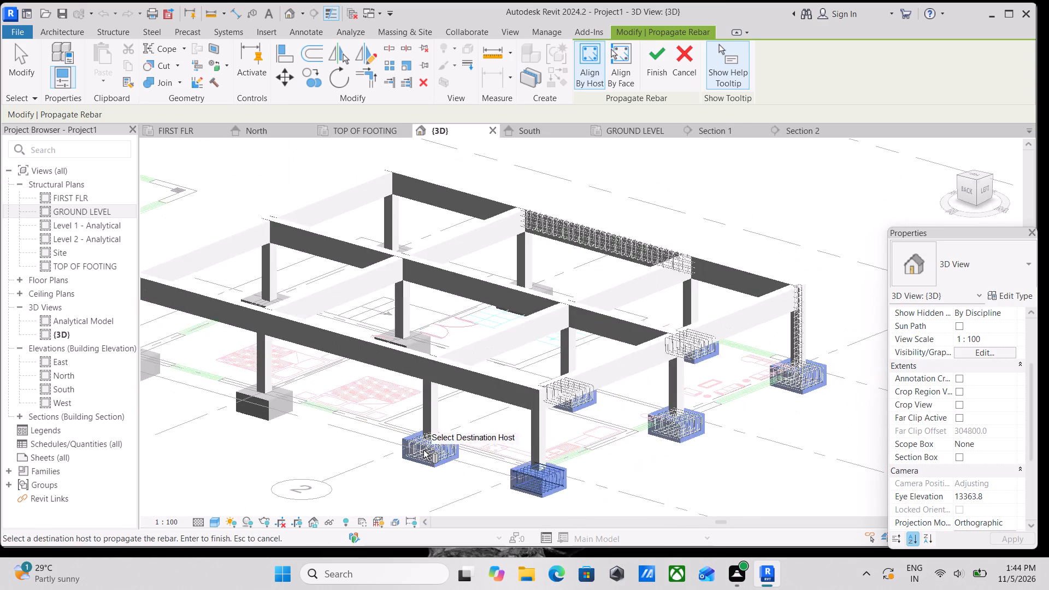
Add the footings at A-3, A-4 and B-4 as destination hosts for the footing rebar.
{"action": "scroll", "coordinate": [423, 450], "scroll_direction": "down", "scroll_amount": 4}
{"action": "middle_click_drag", "start_coordinate": [384, 444], "coordinate": [464, 491]}
{"action": "scroll", "coordinate": [429, 470], "scroll_direction": "up", "scroll_amount": 3}
{"action": "left_click", "coordinate": [418, 468]}
{"action": "middle_click_drag", "start_coordinate": [356, 454], "coordinate": [434, 534]}
{"action": "left_click", "coordinate": [362, 504]}
{"action": "scroll", "coordinate": [380, 489], "scroll_direction": "down", "scroll_amount": 2}
{"action": "middle_click", "coordinate": [380, 489]}
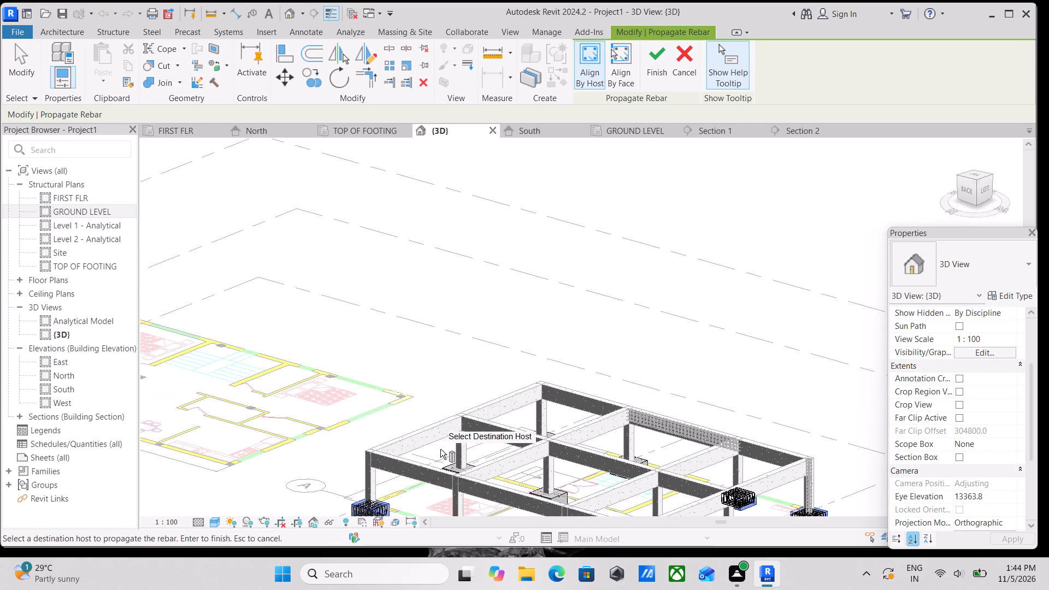
{"action": "scroll", "coordinate": [440, 449], "scroll_direction": "up", "scroll_amount": 5}
{"action": "left_click", "coordinate": [458, 470]}
{"action": "scroll", "coordinate": [486, 458], "scroll_direction": "down", "scroll_amount": 3}
Add the footings at B-3 and C-3 as destination hosts for the footing rebar.
{"action": "middle_click_drag", "start_coordinate": [487, 458], "coordinate": [425, 414]}
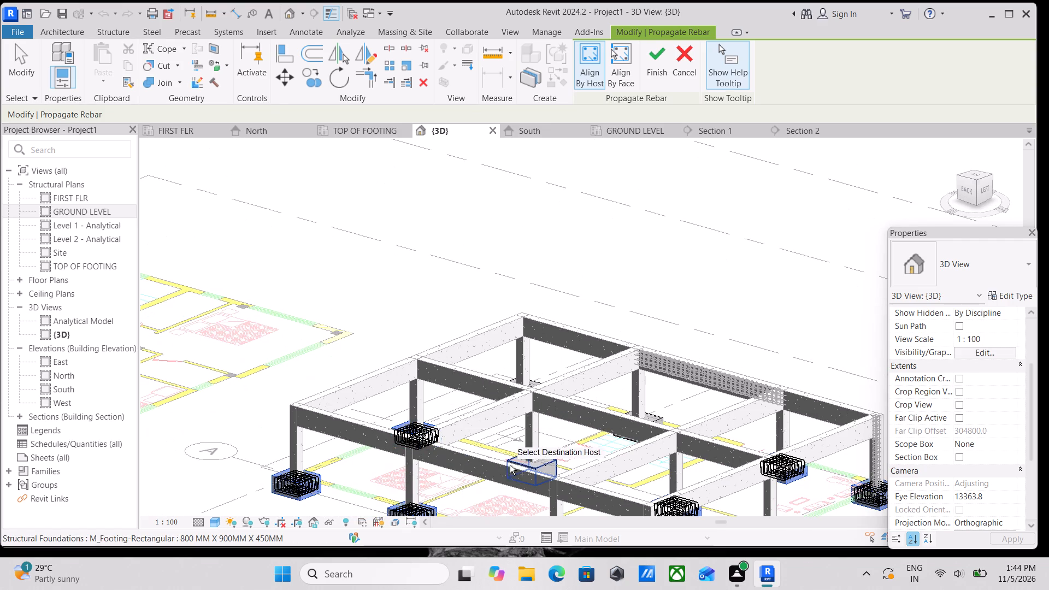
{"action": "left_click", "coordinate": [520, 462]}
{"action": "scroll", "coordinate": [535, 459], "scroll_direction": "down", "scroll_amount": 2}
{"action": "middle_click_drag", "start_coordinate": [535, 459], "coordinate": [394, 439]}
{"action": "middle_click_drag", "start_coordinate": [505, 444], "coordinate": [499, 498]}
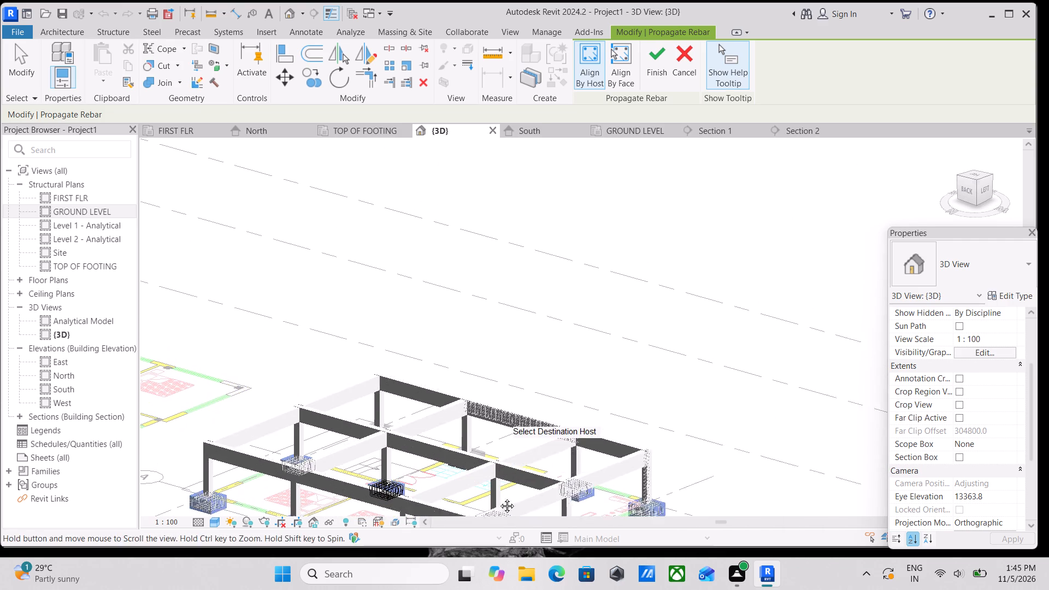
{"action": "middle_click_drag", "start_coordinate": [499, 498], "coordinate": [499, 498]}
{"action": "scroll", "coordinate": [476, 458], "scroll_direction": "up", "scroll_amount": 3}
{"action": "left_click", "coordinate": [475, 458]}
{"action": "scroll", "coordinate": [528, 449], "scroll_direction": "down", "scroll_amount": 2}
{"action": "middle_click_drag", "start_coordinate": [528, 449], "coordinate": [417, 447]}
{"action": "scroll", "coordinate": [477, 483], "scroll_direction": "up", "scroll_amount": 2}
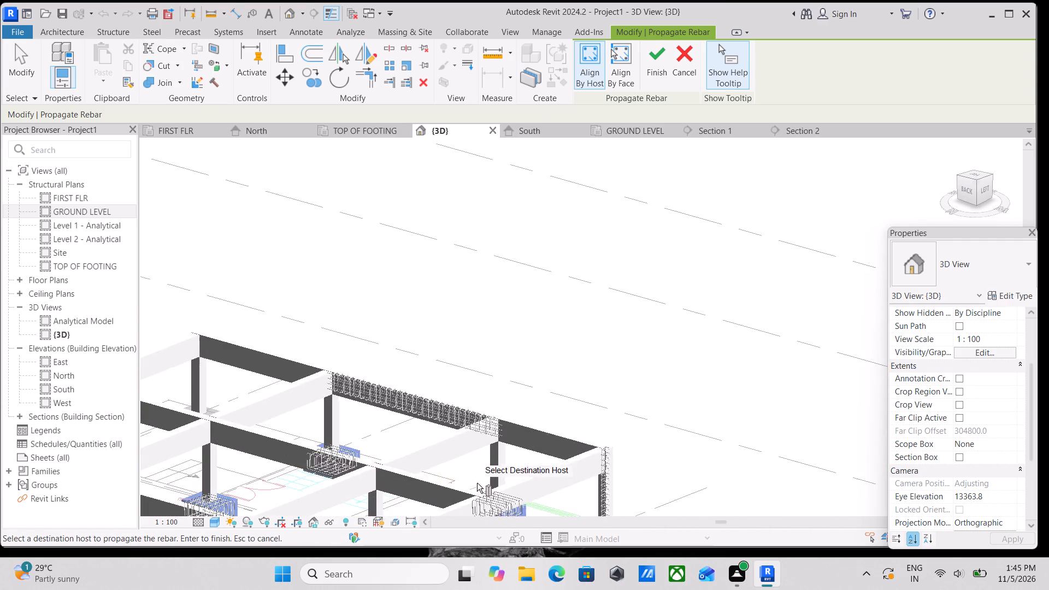
Add the remaining corner footing at C-4 as a destination host and finish propagating the rebar to all picked footings.
{"action": "scroll", "coordinate": [503, 496], "scroll_direction": "down", "scroll_amount": 1}
{"action": "middle_click_drag", "start_coordinate": [476, 457], "coordinate": [464, 426]}
{"action": "scroll", "coordinate": [494, 420], "scroll_direction": "down", "scroll_amount": 6}
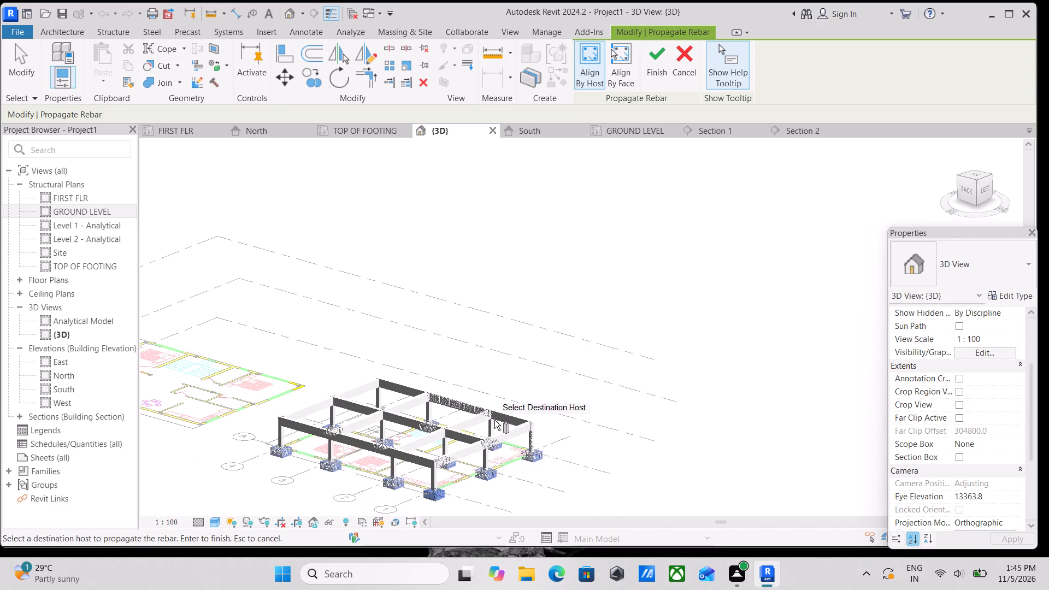
{"action": "scroll", "coordinate": [493, 420], "scroll_direction": "down", "scroll_amount": 5}
{"action": "middle_click_drag", "start_coordinate": [438, 446], "coordinate": [579, 428], "text": "shift"}
{"action": "middle_click_drag", "start_coordinate": [442, 444], "coordinate": [500, 420]}
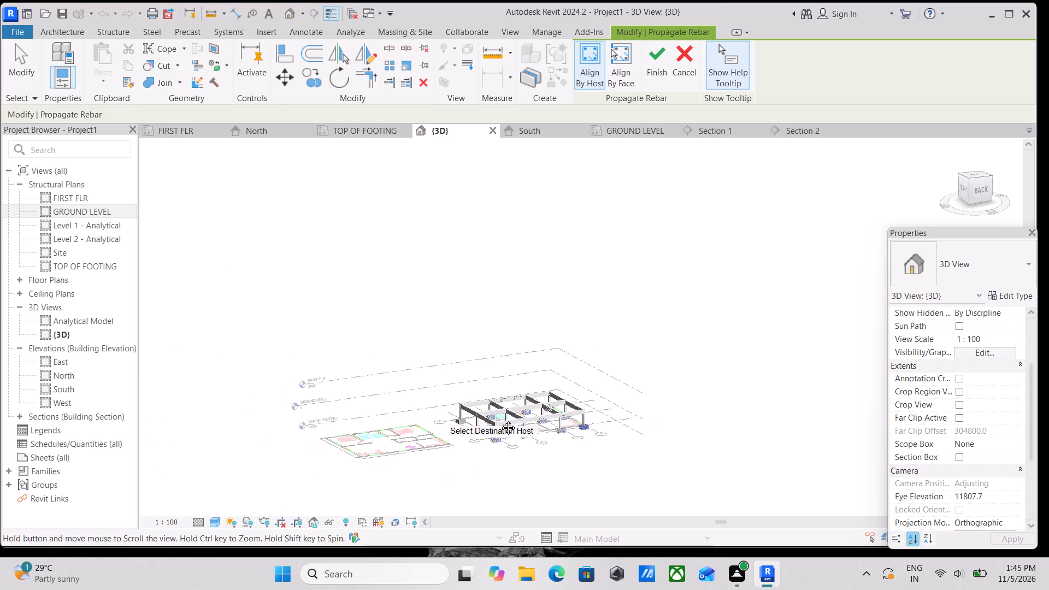
{"action": "middle_click_drag", "start_coordinate": [500, 420], "coordinate": [507, 417]}
{"action": "middle_click_drag", "start_coordinate": [506, 418], "coordinate": [555, 426], "text": "shift"}
{"action": "scroll", "coordinate": [530, 424], "scroll_direction": "up", "scroll_amount": 14}
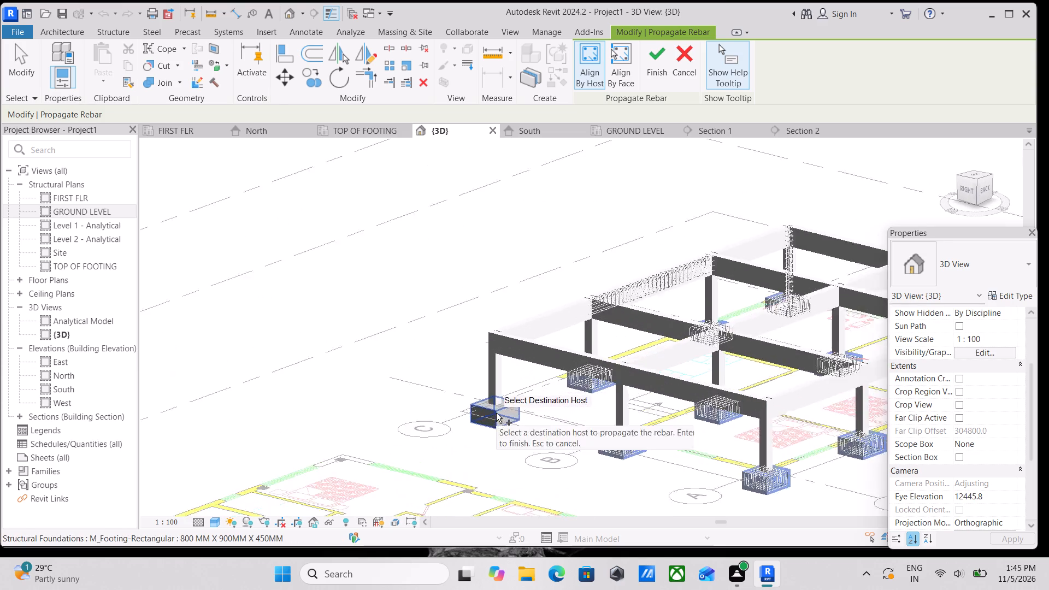
{"action": "scroll", "coordinate": [496, 413], "scroll_direction": "up", "scroll_amount": 6}
{"action": "left_click", "coordinate": [496, 413]}
{"action": "scroll", "coordinate": [556, 409], "scroll_direction": "down", "scroll_amount": 10}
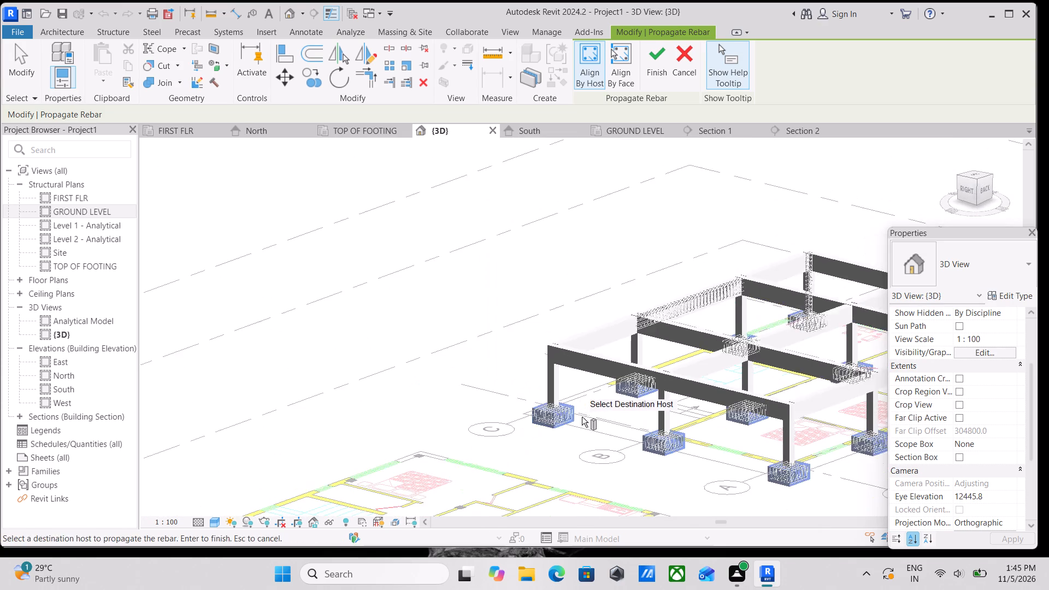
{"action": "middle_click_drag", "start_coordinate": [579, 417], "coordinate": [320, 418]}
{"action": "middle_click_drag", "start_coordinate": [402, 429], "coordinate": [425, 432], "text": "shift"}
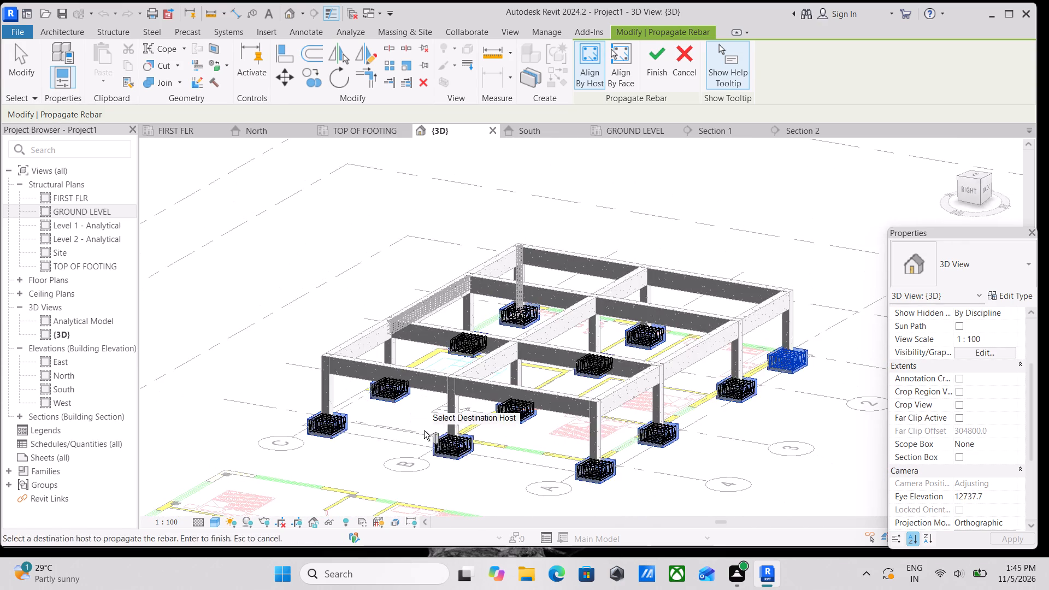
{"action": "middle_click_drag", "start_coordinate": [496, 453], "coordinate": [352, 421], "text": "shift"}
{"action": "middle_click_drag", "start_coordinate": [450, 426], "coordinate": [344, 422]}
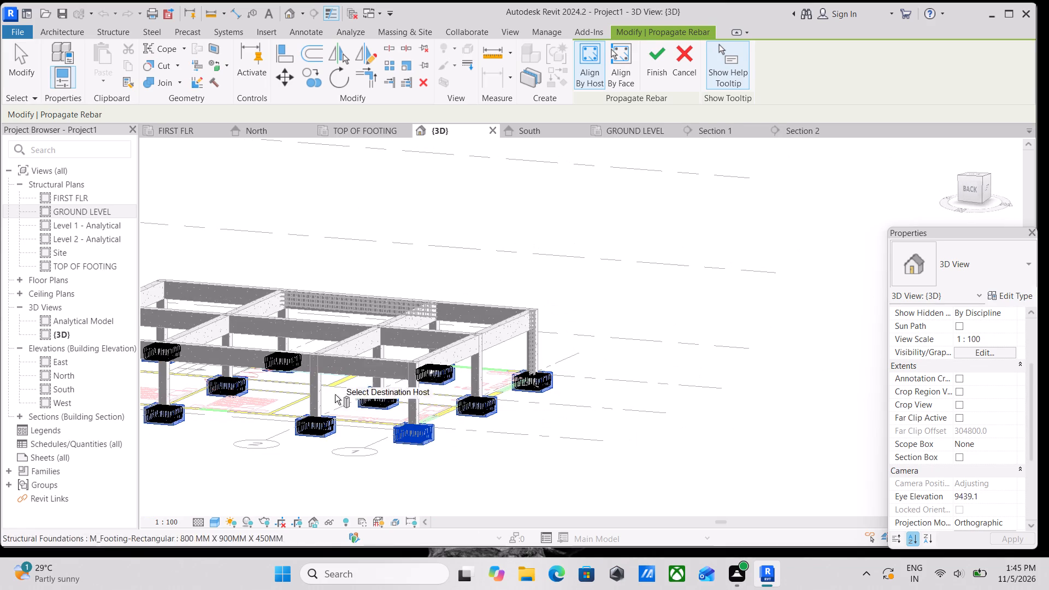
{"action": "left_click", "coordinate": [663, 58]}
{"action": "scroll", "coordinate": [511, 380], "scroll_direction": "up", "scroll_amount": 8}
{"action": "scroll", "coordinate": [557, 367], "scroll_direction": "down", "scroll_amount": 7}
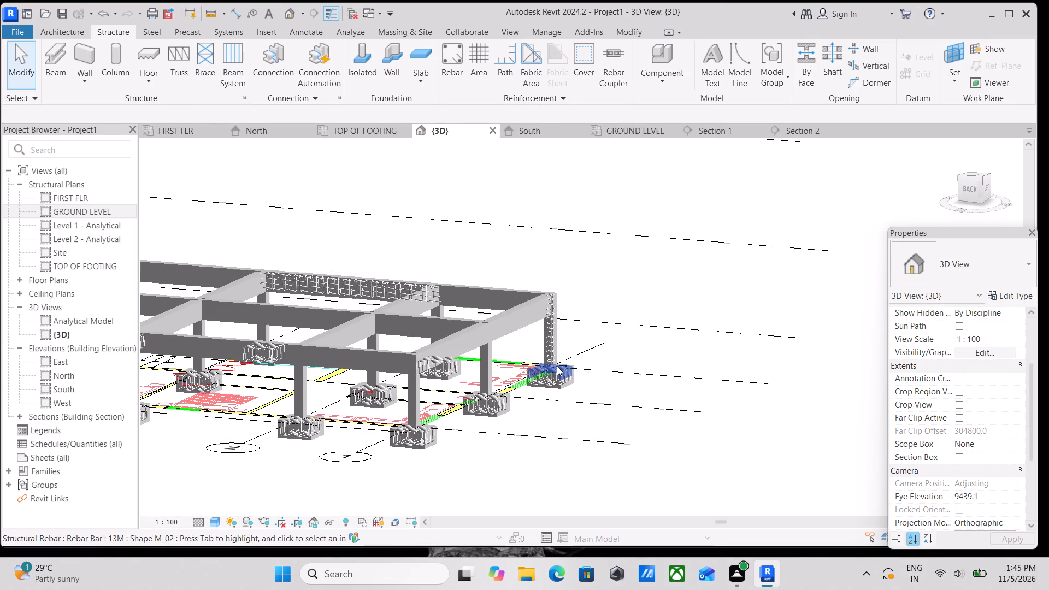
Propagate the rebar of corner column C-1, adding the other grid C columns at C-2, C-3 and C-4 as destination hosts.
{"action": "middle_click_drag", "start_coordinate": [557, 366], "coordinate": [416, 388]}
{"action": "middle_click_drag", "start_coordinate": [460, 366], "coordinate": [489, 303]}
{"action": "middle_click_drag", "start_coordinate": [501, 303], "coordinate": [340, 279], "text": "shift"}
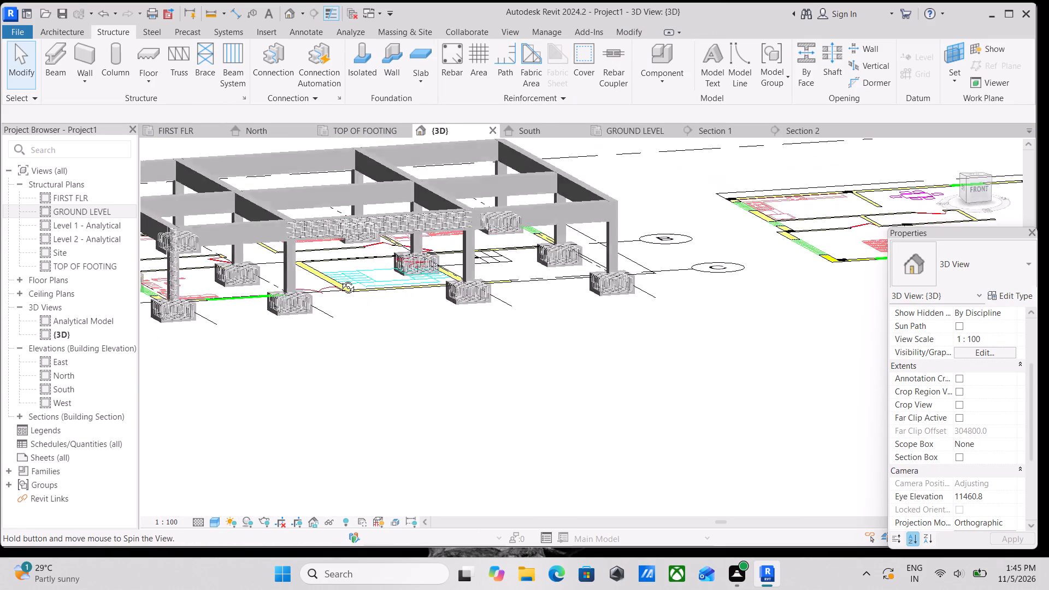
{"action": "middle_click_drag", "start_coordinate": [340, 279], "coordinate": [240, 281], "text": "shift"}
{"action": "middle_click_drag", "start_coordinate": [227, 282], "coordinate": [391, 412]}
{"action": "scroll", "coordinate": [376, 387], "scroll_direction": "up", "scroll_amount": 11}
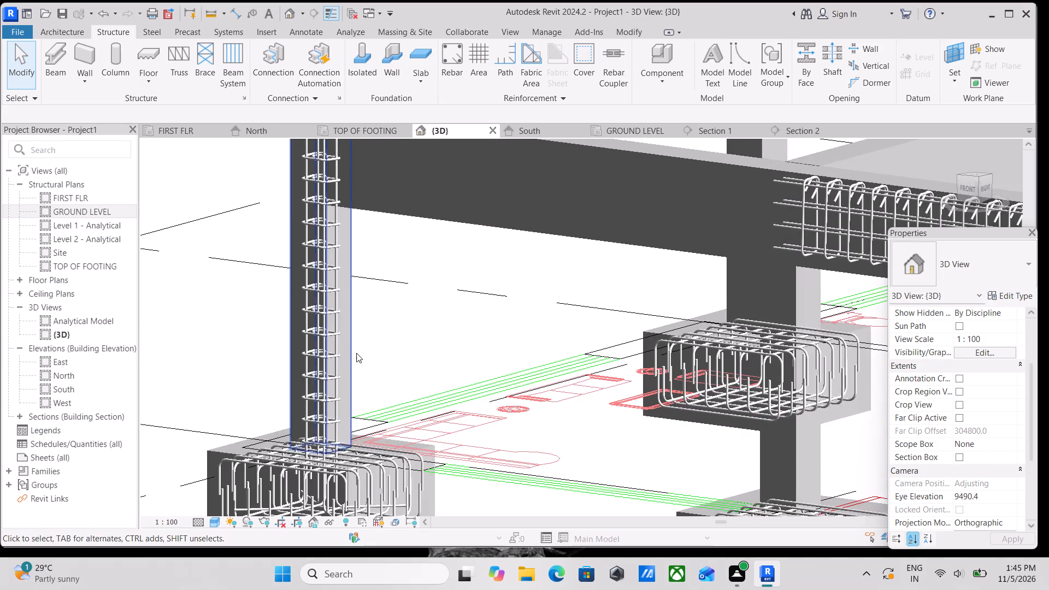
{"action": "left_click", "coordinate": [356, 352]}
{"action": "scroll", "coordinate": [369, 337], "scroll_direction": "down", "scroll_amount": 3}
{"action": "left_click", "coordinate": [738, 56]}
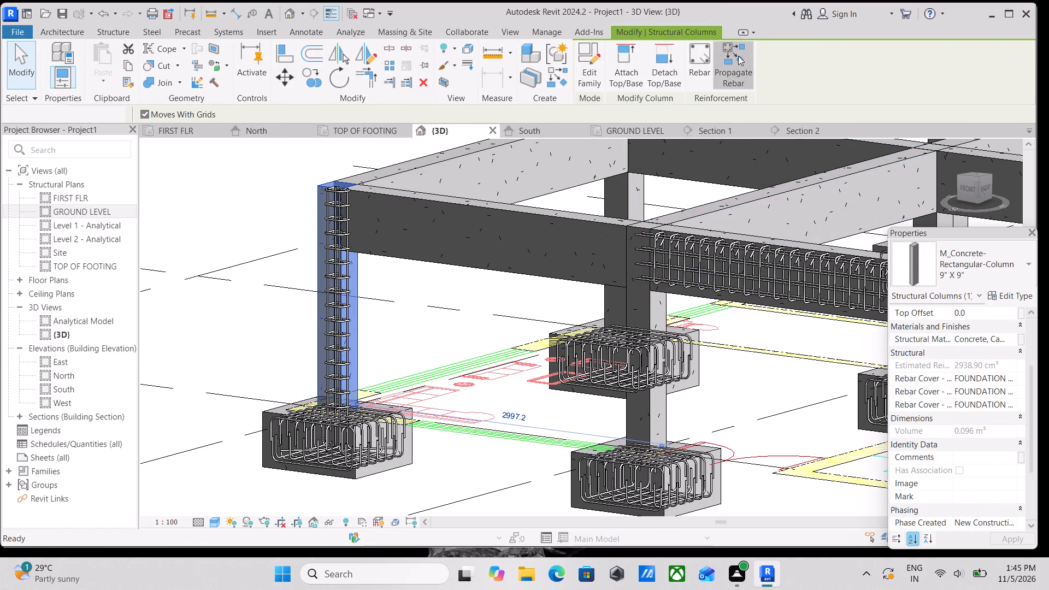
{"action": "scroll", "coordinate": [667, 367], "scroll_direction": "up", "scroll_amount": 1}
{"action": "scroll", "coordinate": [650, 314], "scroll_direction": "down", "scroll_amount": 7}
{"action": "middle_click_drag", "start_coordinate": [660, 329], "coordinate": [714, 394], "text": "shift"}
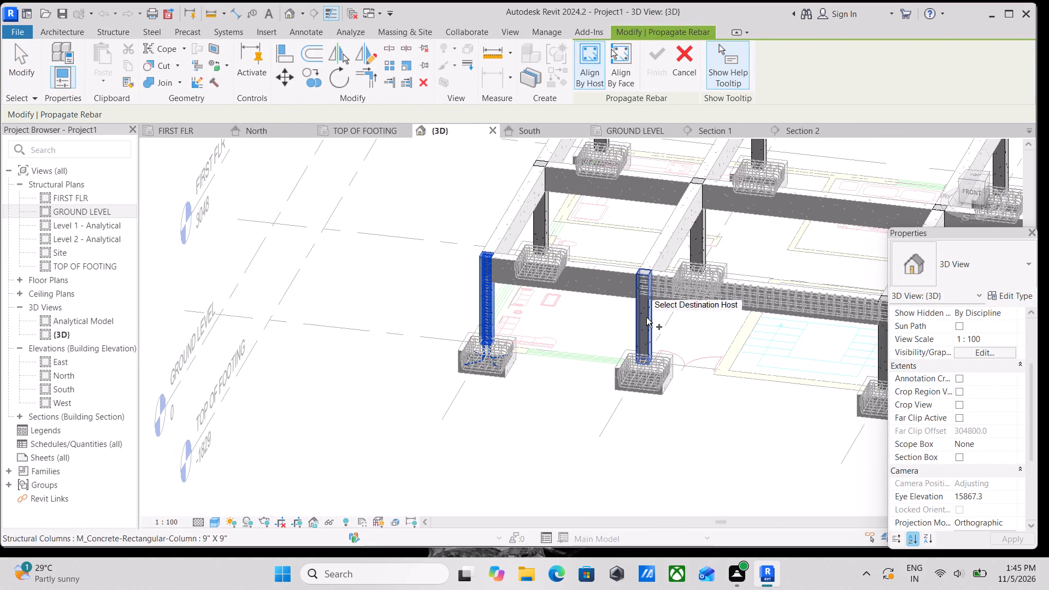
{"action": "left_click", "coordinate": [646, 317]}
{"action": "scroll", "coordinate": [705, 329], "scroll_direction": "down", "scroll_amount": 1}
{"action": "middle_click_drag", "start_coordinate": [705, 329], "coordinate": [488, 326]}
{"action": "left_click", "coordinate": [643, 341]}
{"action": "middle_click_drag", "start_coordinate": [696, 343], "coordinate": [556, 351]}
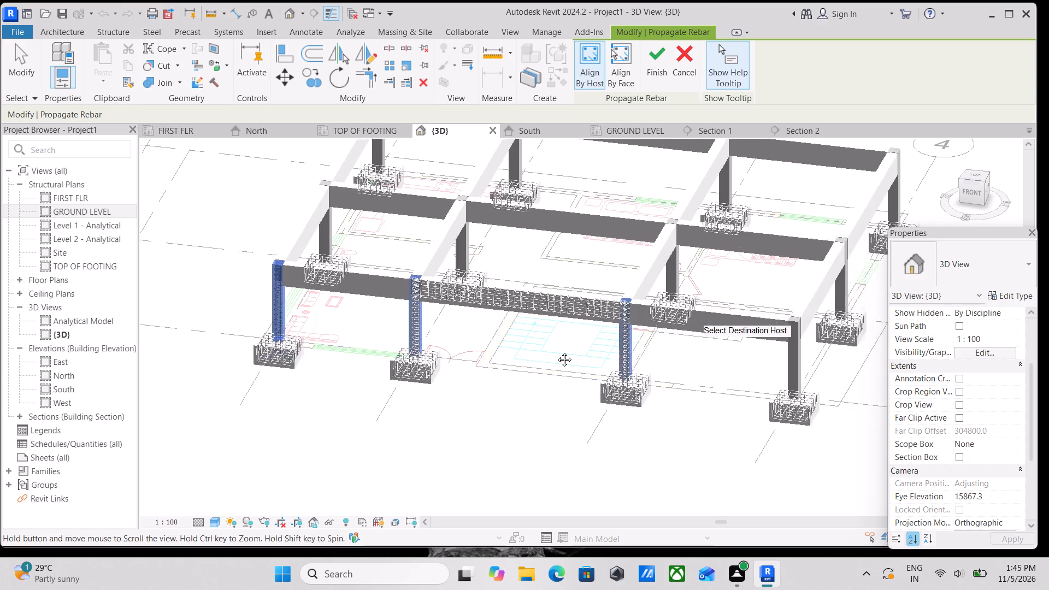
{"action": "middle_click_drag", "start_coordinate": [556, 351], "coordinate": [521, 351]}
{"action": "left_click", "coordinate": [645, 354]}
Add the columns at B-4, A-4, A-3 and B-3 as destination hosts for the column rebar.
{"action": "middle_click_drag", "start_coordinate": [647, 352], "coordinate": [573, 420]}
{"action": "scroll", "coordinate": [633, 367], "scroll_direction": "up", "scroll_amount": 2}
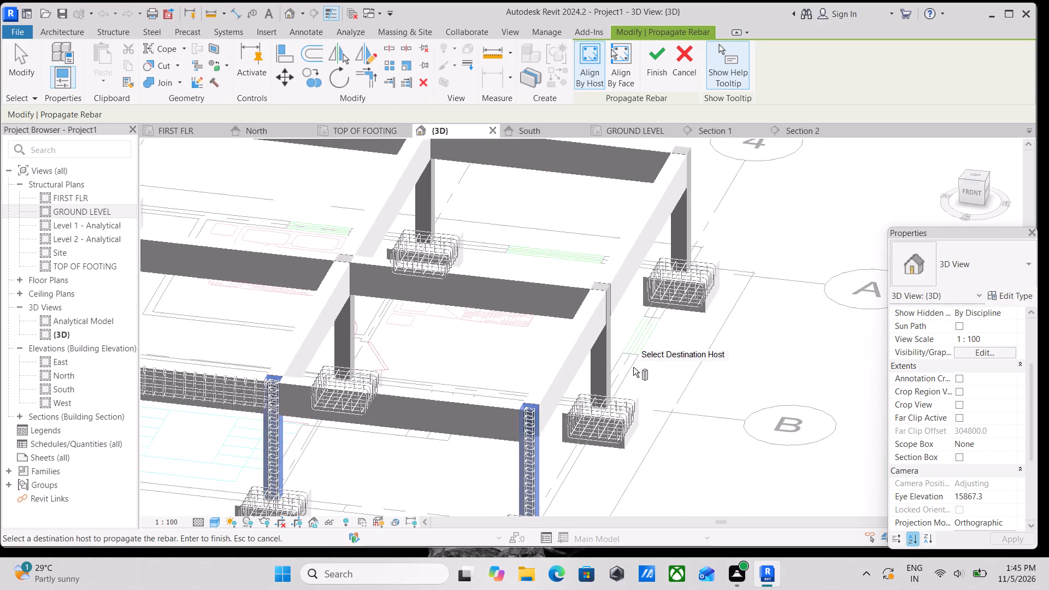
{"action": "scroll", "coordinate": [633, 367], "scroll_direction": "up", "scroll_amount": 4}
{"action": "left_click", "coordinate": [599, 373]}
{"action": "scroll", "coordinate": [637, 356], "scroll_direction": "down", "scroll_amount": 1}
{"action": "middle_click_drag", "start_coordinate": [618, 424], "coordinate": [548, 551]}
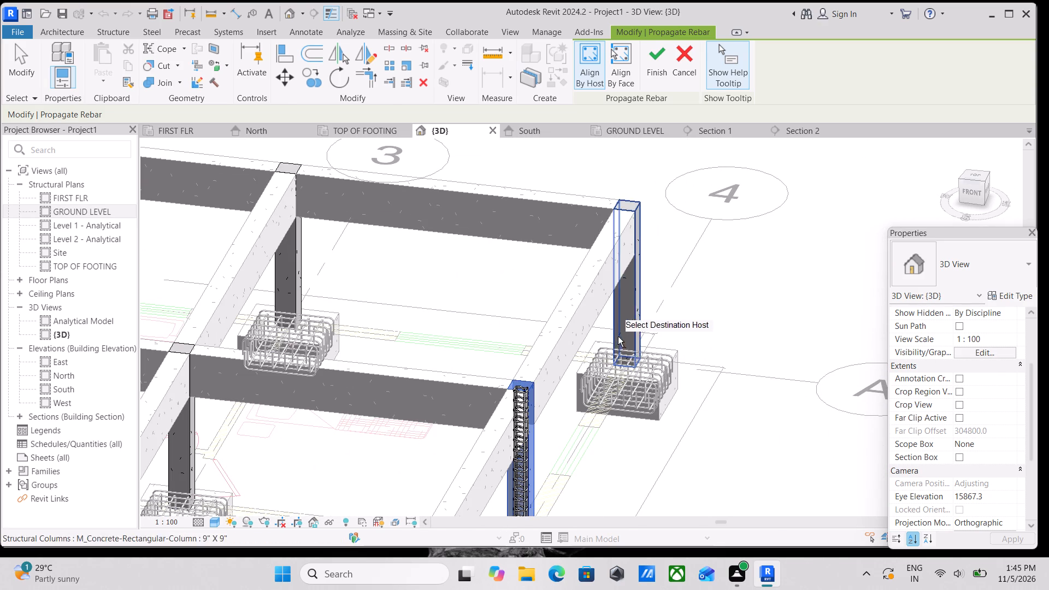
{"action": "left_click", "coordinate": [630, 333]}
{"action": "scroll", "coordinate": [331, 315], "scroll_direction": "down", "scroll_amount": 1}
{"action": "middle_click_drag", "start_coordinate": [332, 316], "coordinate": [457, 336]}
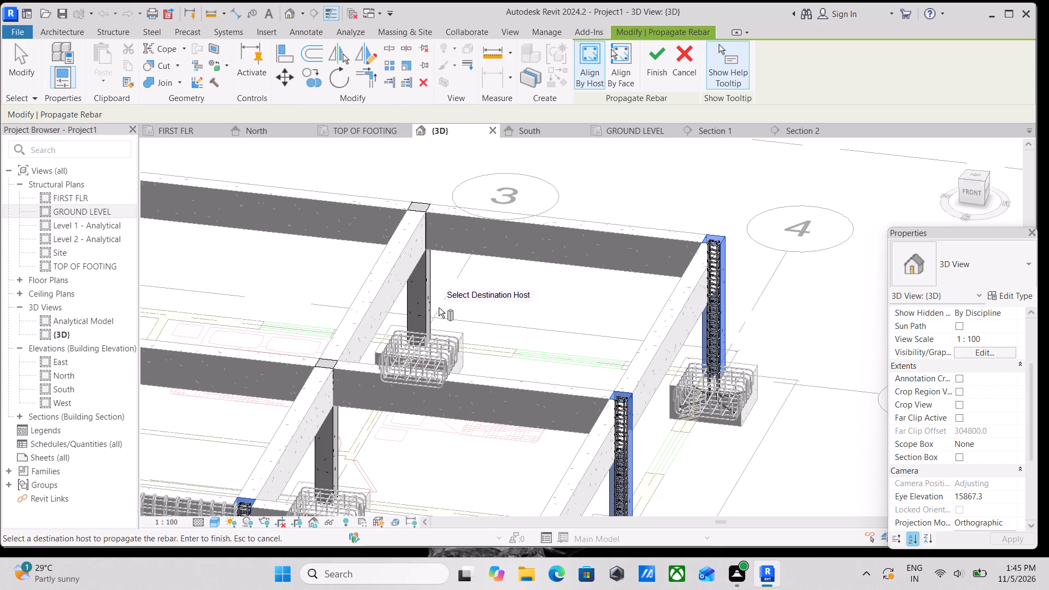
{"action": "left_click", "coordinate": [425, 304]}
{"action": "middle_click_drag", "start_coordinate": [362, 387], "coordinate": [475, 327]}
{"action": "left_click", "coordinate": [443, 387]}
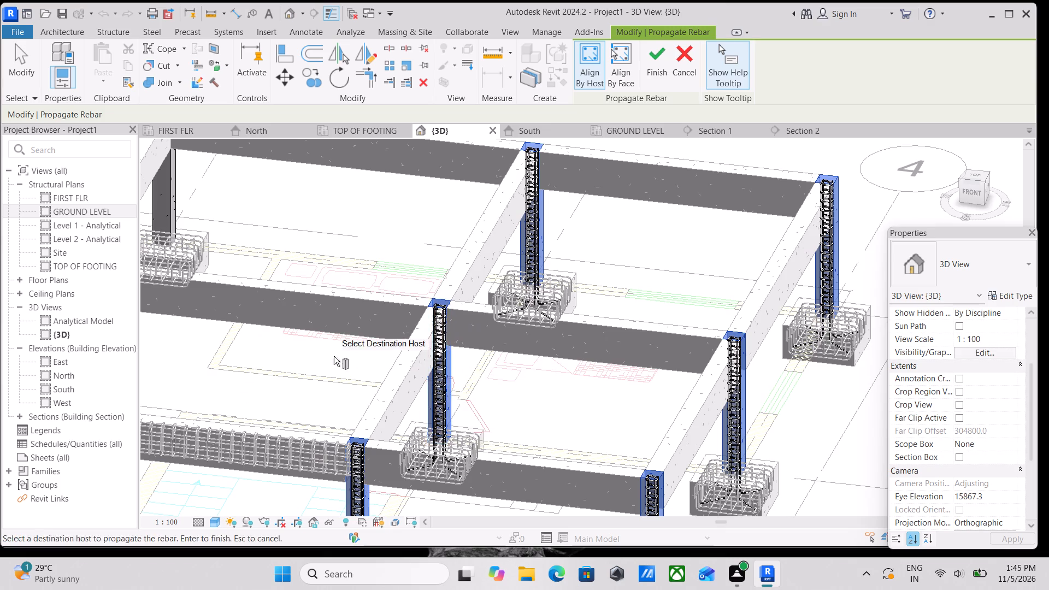
Add the grid 2 columns at B-2 and A-2 as destination hosts for the column rebar.
{"action": "middle_click_drag", "start_coordinate": [334, 356], "coordinate": [614, 319]}
{"action": "middle_click_drag", "start_coordinate": [476, 346], "coordinate": [615, 358]}
{"action": "left_click", "coordinate": [493, 330]}
{"action": "middle_click_drag", "start_coordinate": [550, 314], "coordinate": [523, 476]}
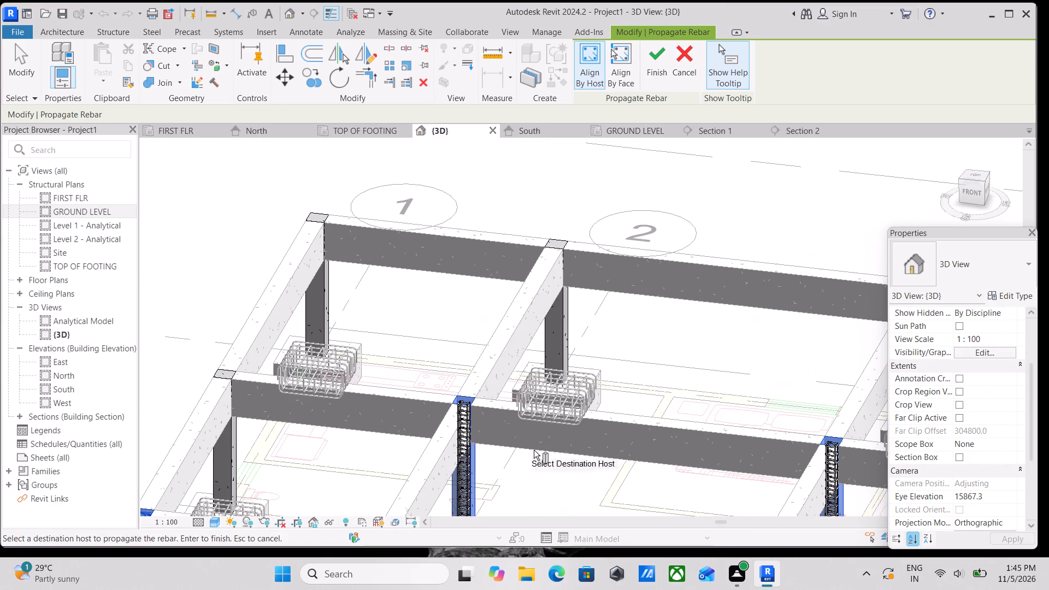
{"action": "left_click", "coordinate": [567, 356]}
Add the remaining columns at A-1 and B-1 as destination hosts and finish propagating the rebar to all picked columns.
{"action": "middle_click_drag", "start_coordinate": [433, 362], "coordinate": [536, 418]}
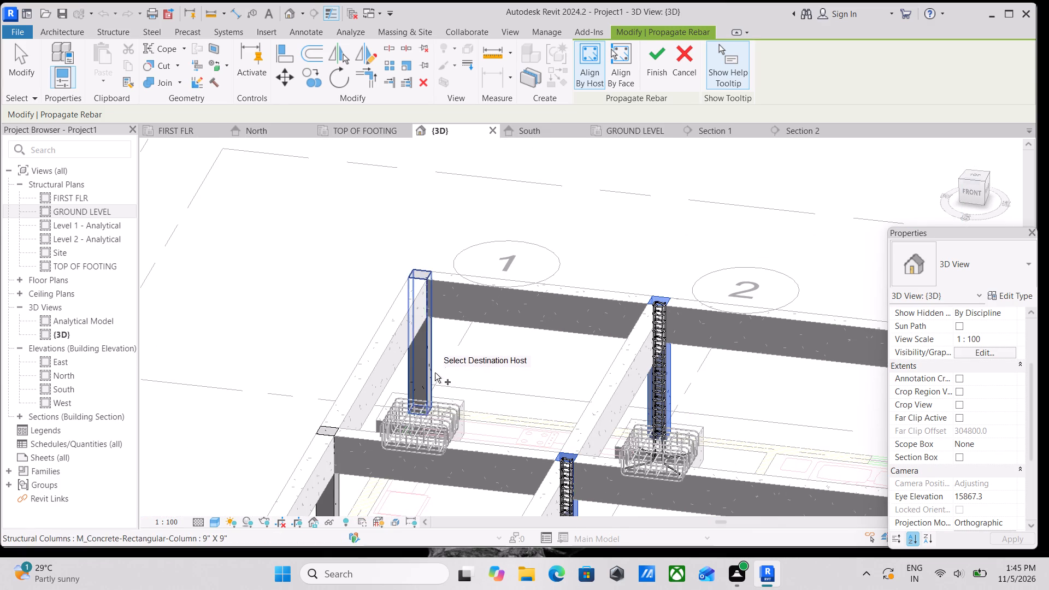
{"action": "left_click", "coordinate": [435, 373]}
{"action": "middle_click_drag", "start_coordinate": [497, 433], "coordinate": [617, 335]}
{"action": "left_click", "coordinate": [461, 416]}
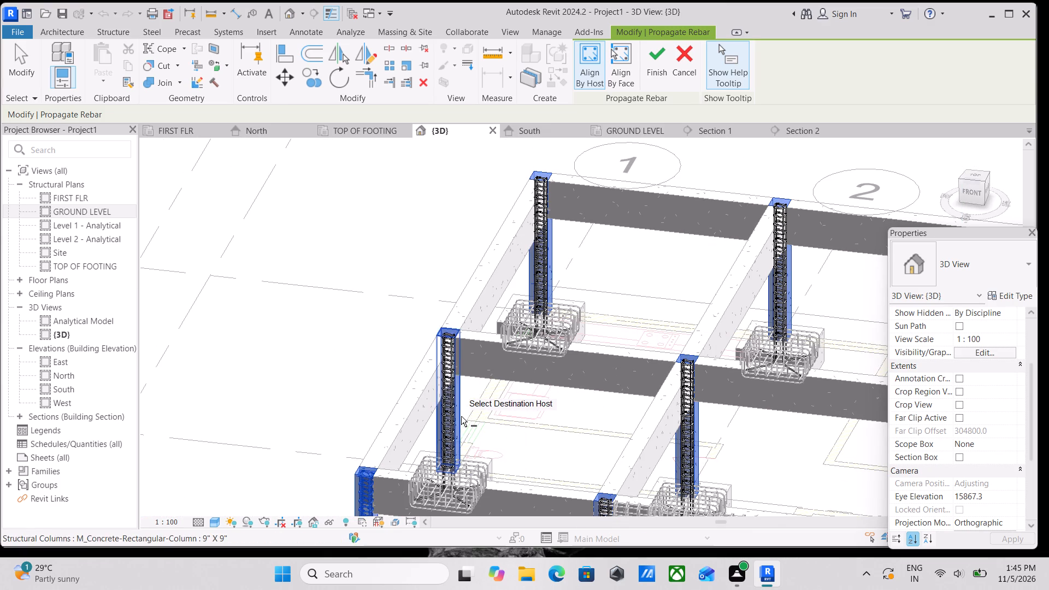
{"action": "scroll", "coordinate": [461, 416], "scroll_direction": "down", "scroll_amount": 3}
{"action": "middle_click_drag", "start_coordinate": [461, 416], "coordinate": [481, 368]}
{"action": "middle_click_drag", "start_coordinate": [629, 478], "coordinate": [492, 351]}
{"action": "scroll", "coordinate": [589, 416], "scroll_direction": "down", "scroll_amount": 2}
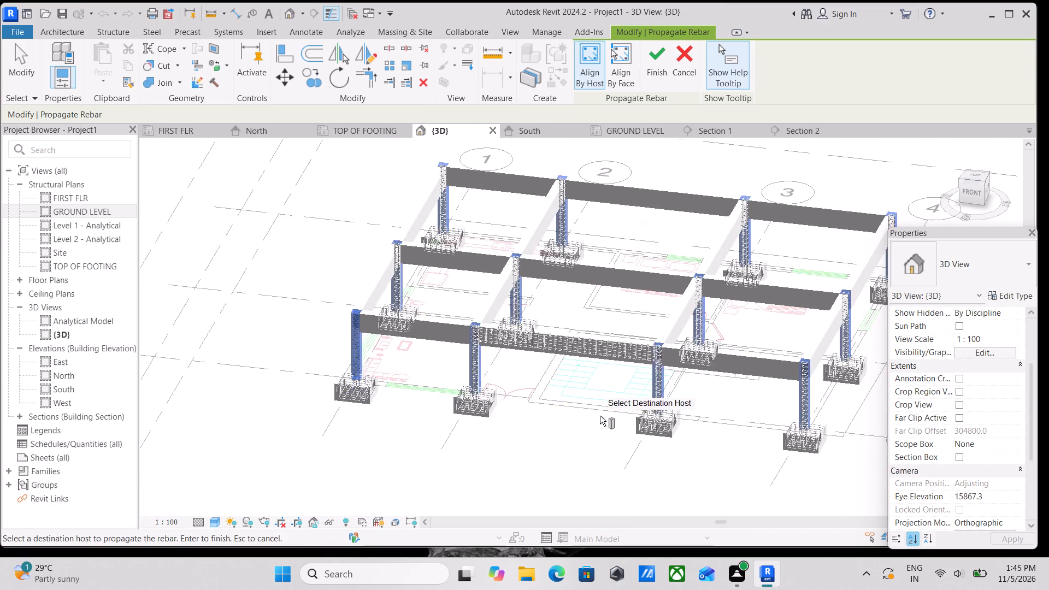
{"action": "scroll", "coordinate": [600, 416], "scroll_direction": "down", "scroll_amount": 2}
{"action": "middle_click_drag", "start_coordinate": [609, 408], "coordinate": [448, 441], "text": "shift"}
{"action": "middle_click_drag", "start_coordinate": [634, 440], "coordinate": [563, 317]}
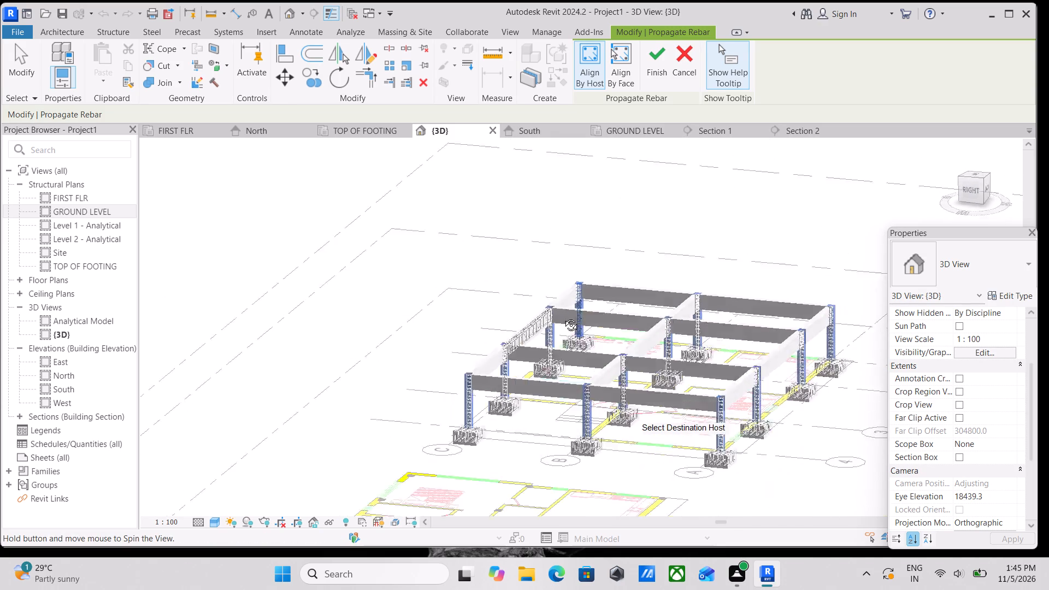
{"action": "middle_click_drag", "start_coordinate": [563, 317], "coordinate": [402, 323]}
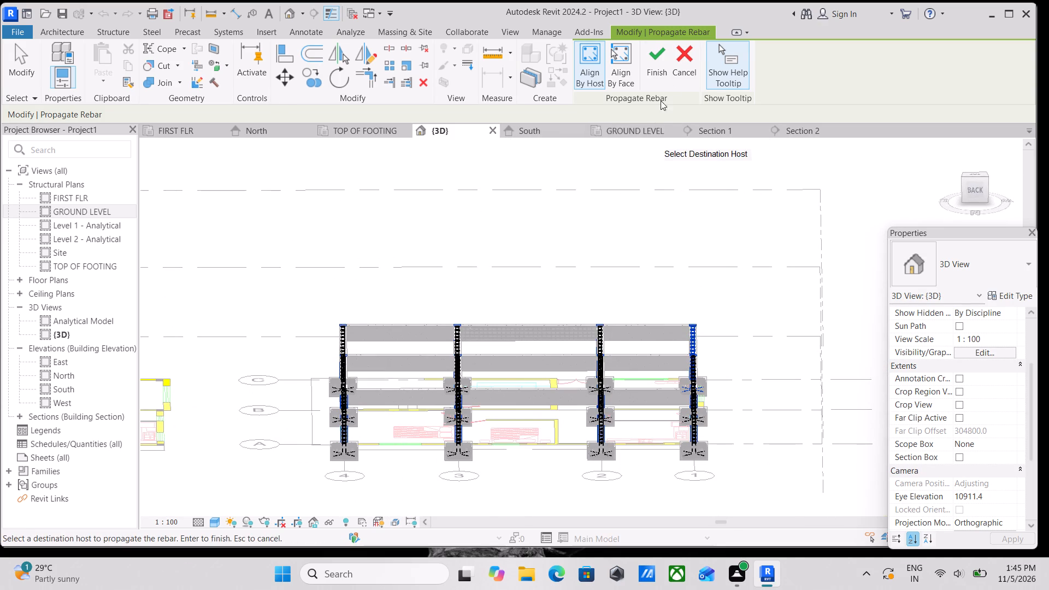
{"action": "left_click", "coordinate": [657, 52]}
Examine the propagated column reinforcement across the whole frame in 3D.
{"action": "scroll", "coordinate": [550, 333], "scroll_direction": "down", "scroll_amount": 5}
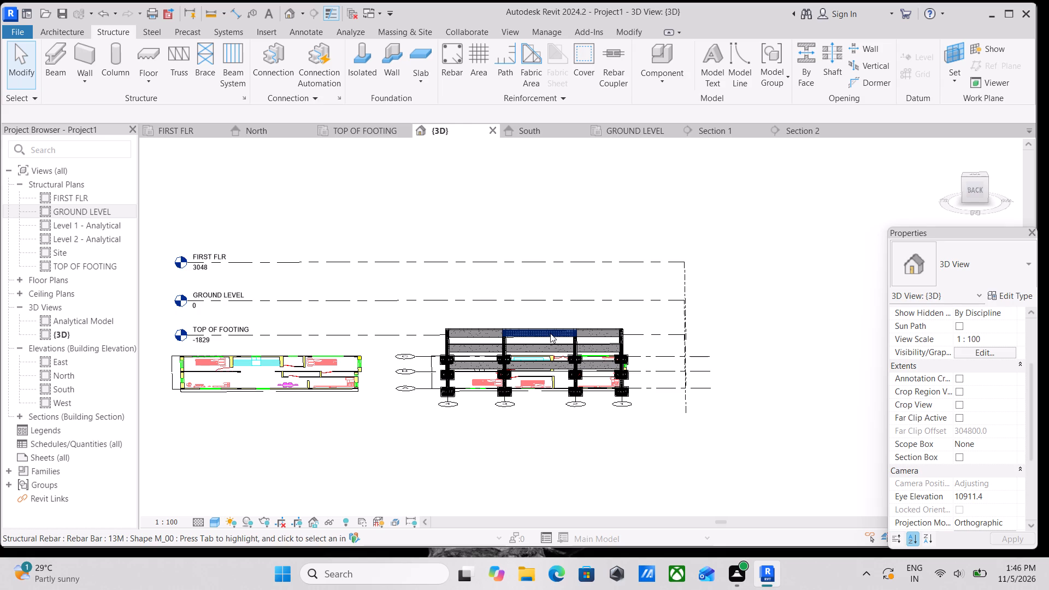
{"action": "scroll", "coordinate": [549, 325], "scroll_direction": "down", "scroll_amount": 1}
{"action": "scroll", "coordinate": [546, 406], "scroll_direction": "up", "scroll_amount": 4}
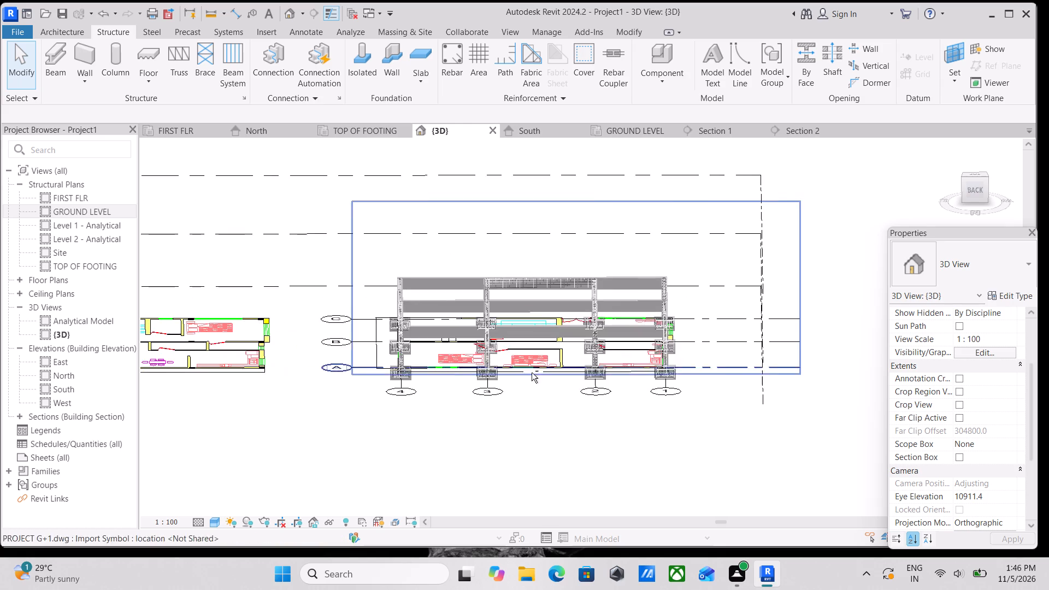
{"action": "middle_click_drag", "start_coordinate": [532, 373], "coordinate": [806, 423], "text": "shift"}
{"action": "middle_click_drag", "start_coordinate": [552, 394], "coordinate": [694, 480]}
{"action": "scroll", "coordinate": [563, 316], "scroll_direction": "up", "scroll_amount": 4}
{"action": "middle_click_drag", "start_coordinate": [572, 368], "coordinate": [546, 333], "text": "shift"}
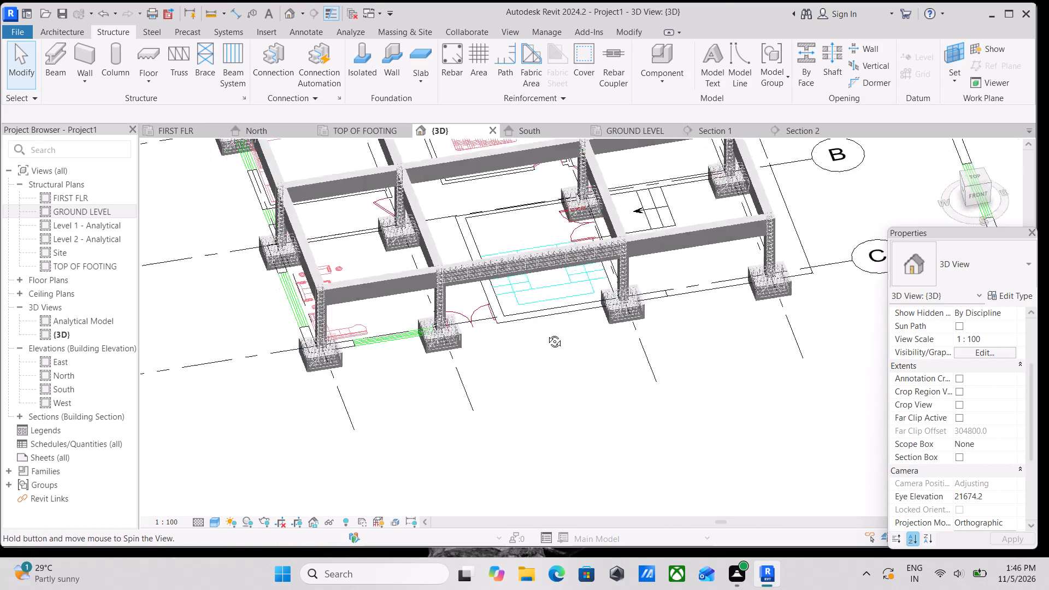
{"action": "middle_click_drag", "start_coordinate": [546, 333], "coordinate": [505, 264], "text": "shift"}
Propagate the rebar of the grid C beam between grids 2 and 3, adding the other two grid C beams as destination hosts.
{"action": "scroll", "coordinate": [504, 269], "scroll_direction": "up", "scroll_amount": 1, "text": "shift"}
{"action": "scroll", "coordinate": [506, 264], "scroll_direction": "up", "scroll_amount": 4}
{"action": "middle_click_drag", "start_coordinate": [511, 285], "coordinate": [513, 417]}
{"action": "scroll", "coordinate": [482, 346], "scroll_direction": "up", "scroll_amount": 3}
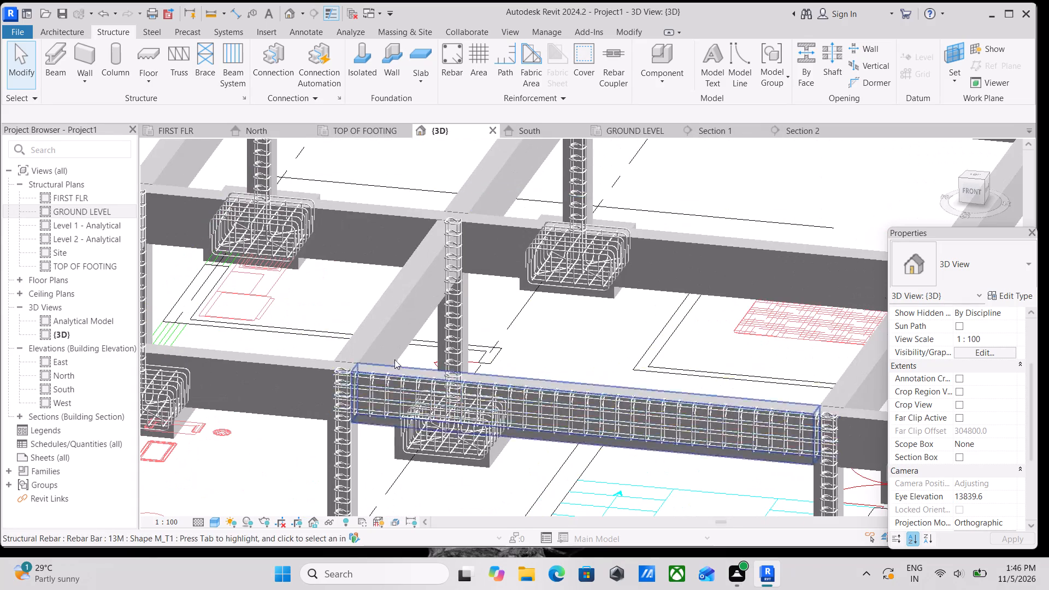
{"action": "left_click", "coordinate": [387, 362]}
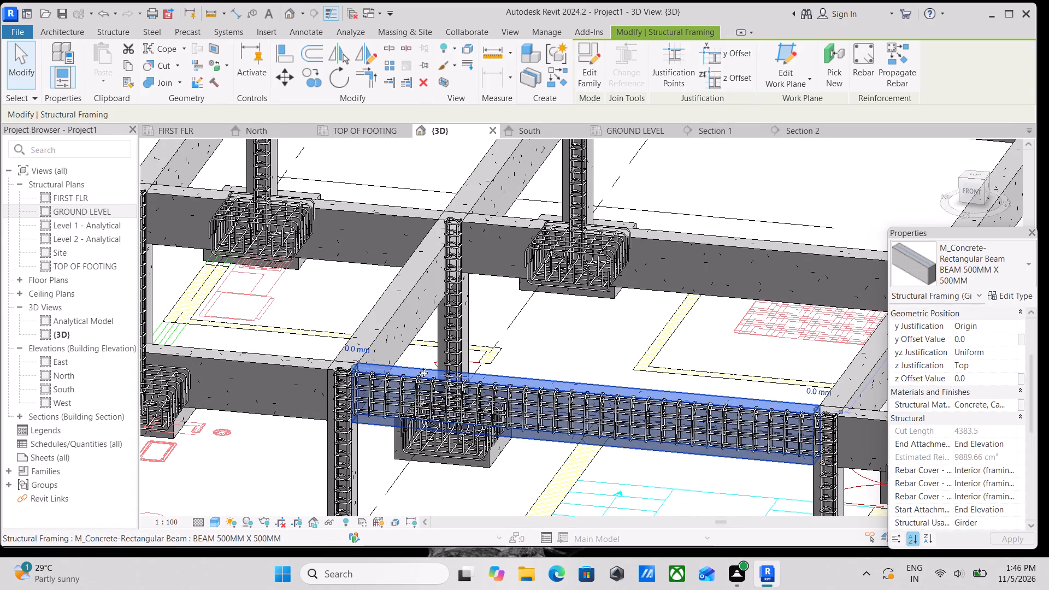
{"action": "scroll", "coordinate": [456, 378], "scroll_direction": "down", "scroll_amount": 3}
{"action": "left_click", "coordinate": [899, 60]}
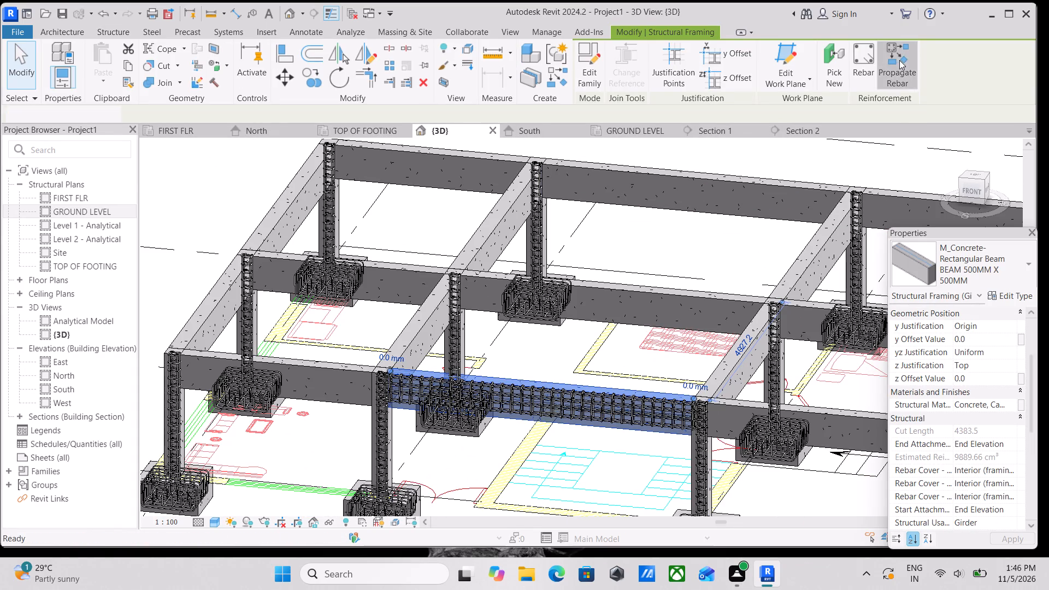
{"action": "scroll", "coordinate": [577, 449], "scroll_direction": "down", "scroll_amount": 1}
{"action": "middle_click_drag", "start_coordinate": [575, 448], "coordinate": [368, 416]}
{"action": "scroll", "coordinate": [549, 411], "scroll_direction": "up", "scroll_amount": 2}
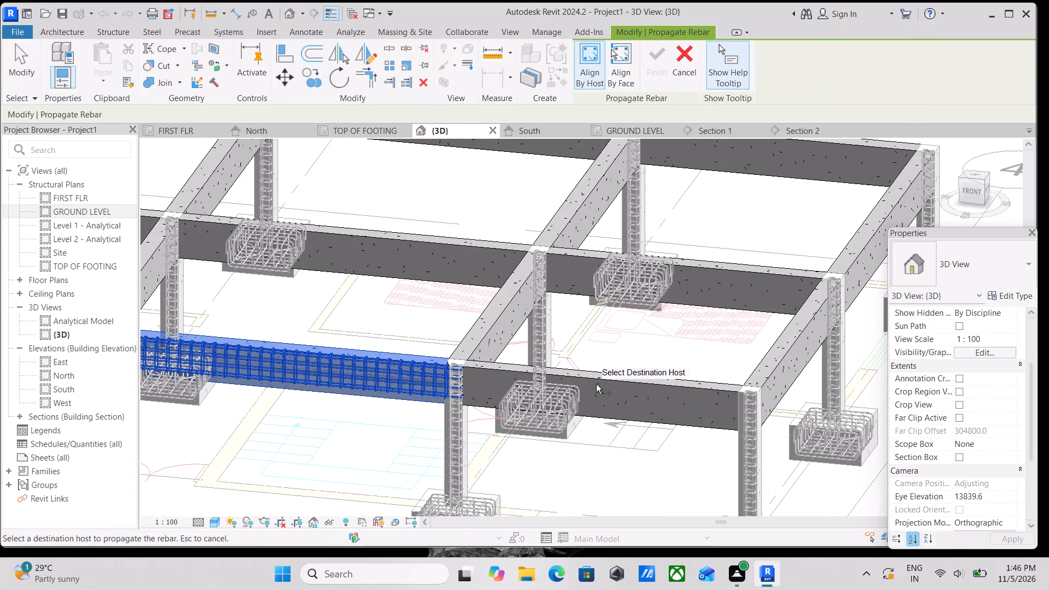
{"action": "left_click", "coordinate": [604, 376]}
{"action": "middle_click_drag", "start_coordinate": [440, 412], "coordinate": [776, 421]}
{"action": "middle_click_drag", "start_coordinate": [549, 415], "coordinate": [711, 451]}
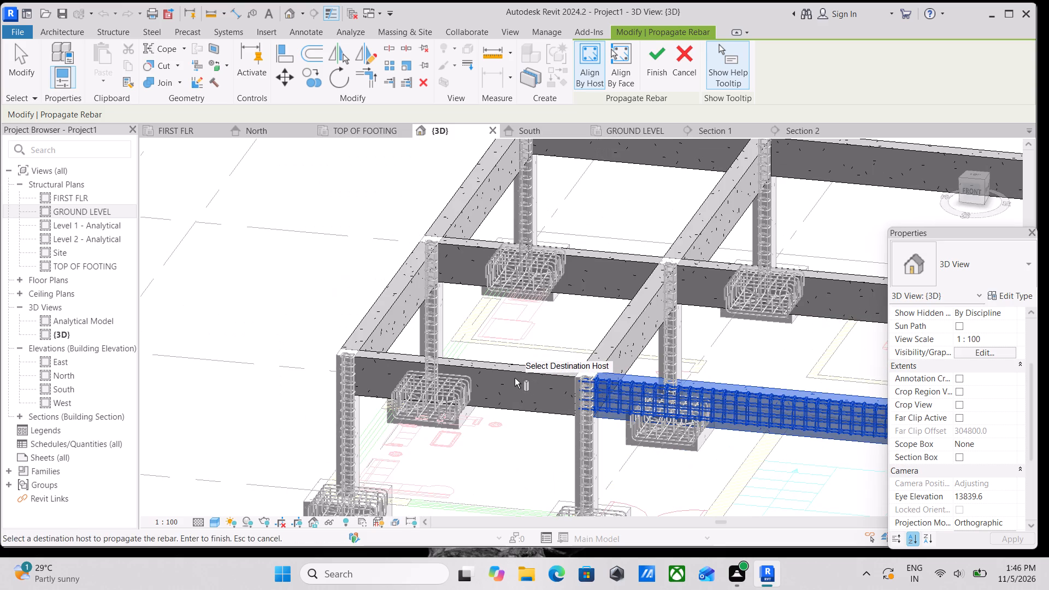
{"action": "left_click", "coordinate": [506, 374]}
Add the three grid B beams, between grids 1-2, 2-3 and 3-4, as destination hosts for the beam rebar.
{"action": "middle_click_drag", "start_coordinate": [506, 375], "coordinate": [496, 477]}
{"action": "scroll", "coordinate": [496, 477], "scroll_direction": "up", "scroll_amount": 1}
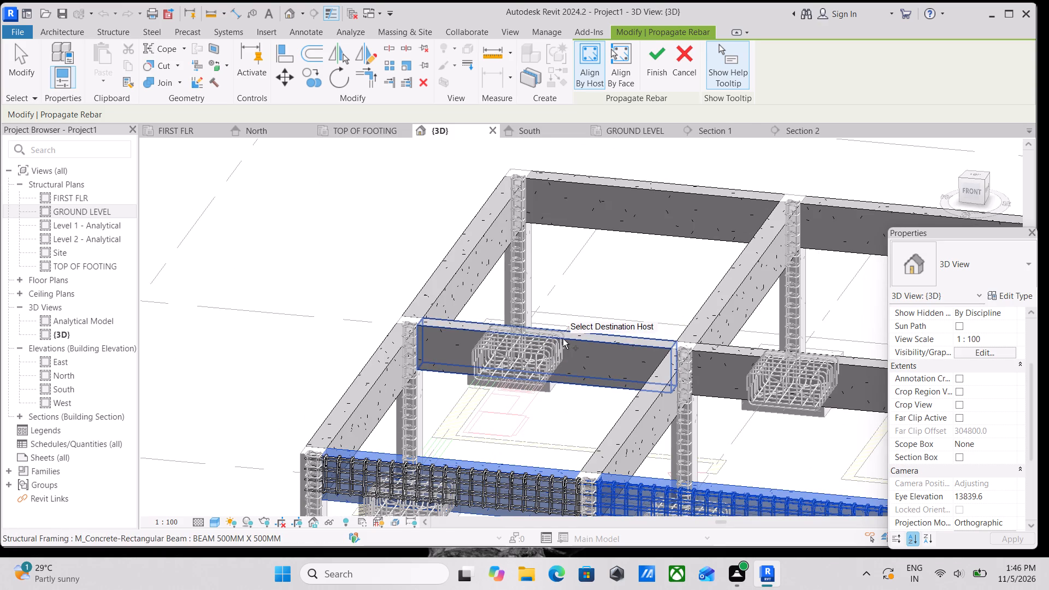
{"action": "left_click", "coordinate": [563, 339]}
{"action": "middle_click_drag", "start_coordinate": [667, 367], "coordinate": [444, 386]}
{"action": "left_click", "coordinate": [603, 381]}
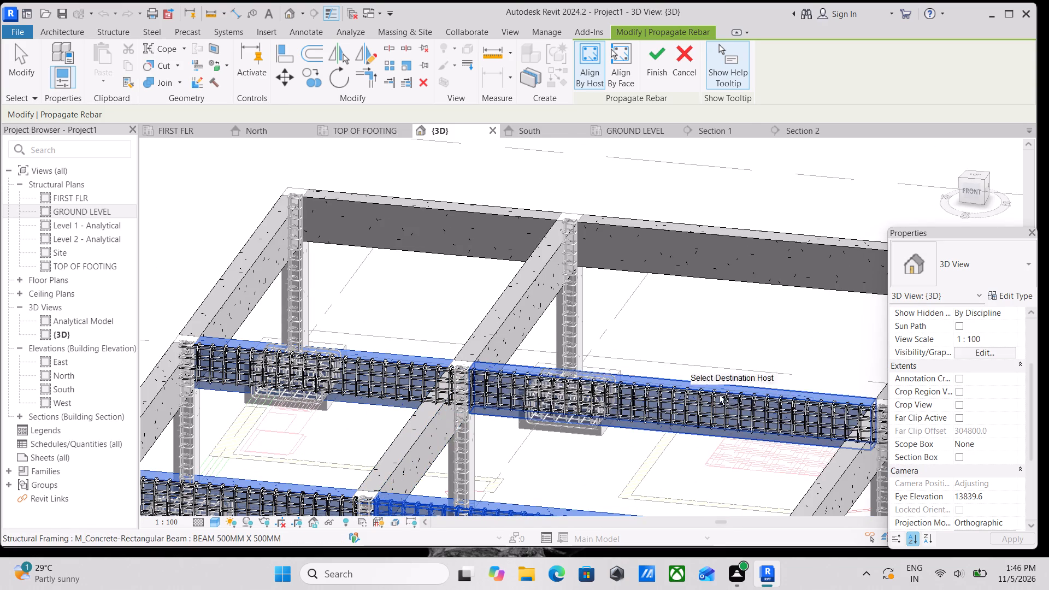
{"action": "middle_click_drag", "start_coordinate": [741, 399], "coordinate": [478, 399]}
{"action": "middle_click_drag", "start_coordinate": [602, 411], "coordinate": [448, 387]}
{"action": "left_click", "coordinate": [607, 382]}
Add the three grid A beams as destination hosts and finish propagating the rebar to all picked beams.
{"action": "middle_click_drag", "start_coordinate": [674, 390], "coordinate": [475, 390]}
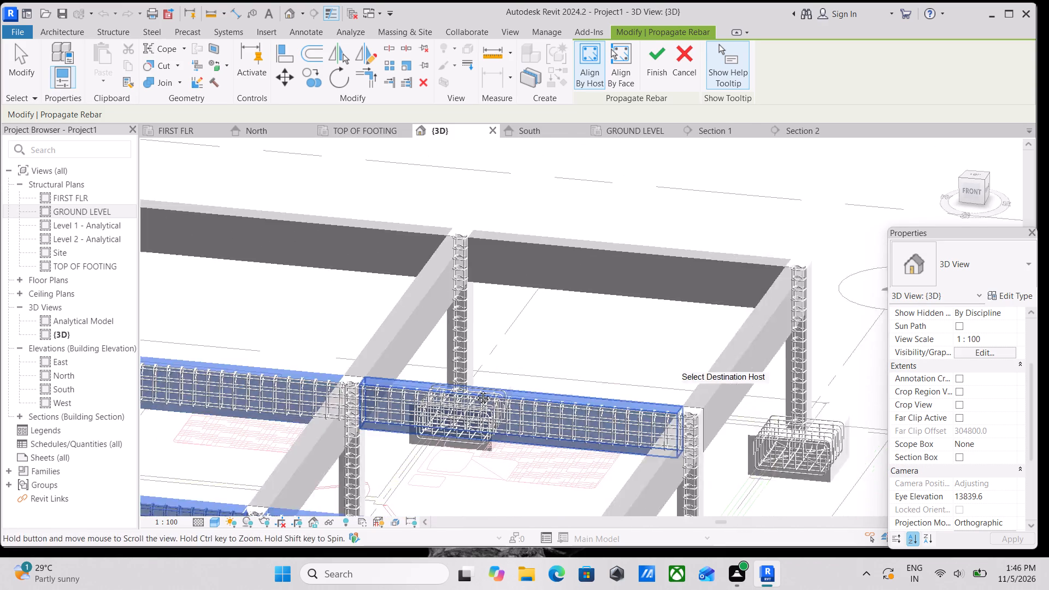
{"action": "middle_click_drag", "start_coordinate": [475, 390], "coordinate": [458, 390]}
{"action": "middle_click_drag", "start_coordinate": [492, 386], "coordinate": [535, 478]}
{"action": "scroll", "coordinate": [493, 390], "scroll_direction": "down", "scroll_amount": 1}
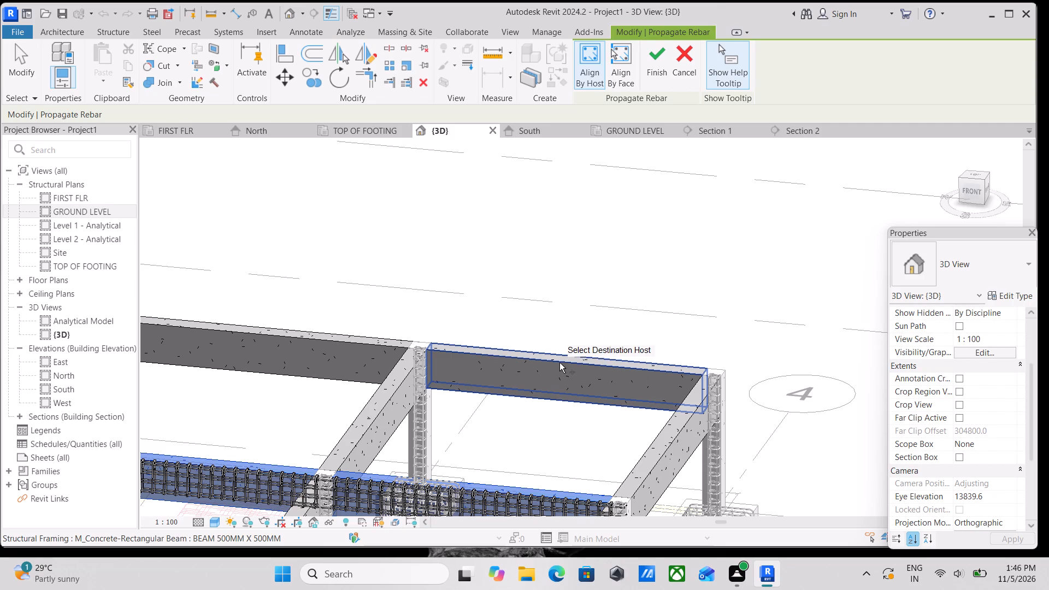
{"action": "left_click", "coordinate": [559, 363]}
{"action": "scroll", "coordinate": [464, 499], "scroll_direction": "down", "scroll_amount": 1}
{"action": "middle_click_drag", "start_coordinate": [464, 499], "coordinate": [705, 456]}
{"action": "middle_click_drag", "start_coordinate": [522, 418], "coordinate": [613, 484]}
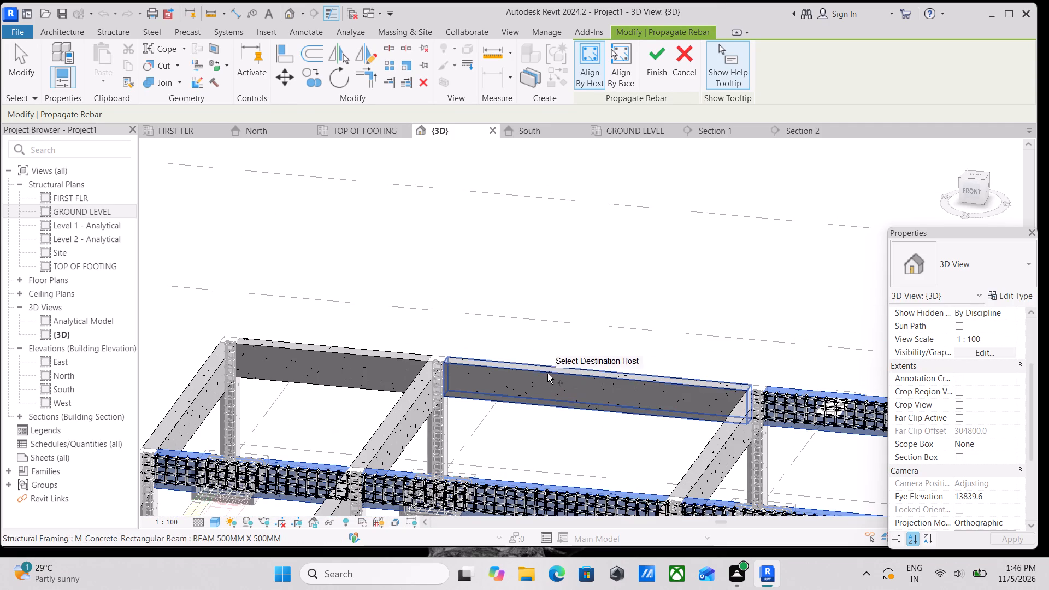
{"action": "left_click", "coordinate": [547, 374]}
{"action": "middle_click_drag", "start_coordinate": [521, 375], "coordinate": [680, 444]}
{"action": "left_click", "coordinate": [479, 421]}
{"action": "scroll", "coordinate": [494, 435], "scroll_direction": "down", "scroll_amount": 4}
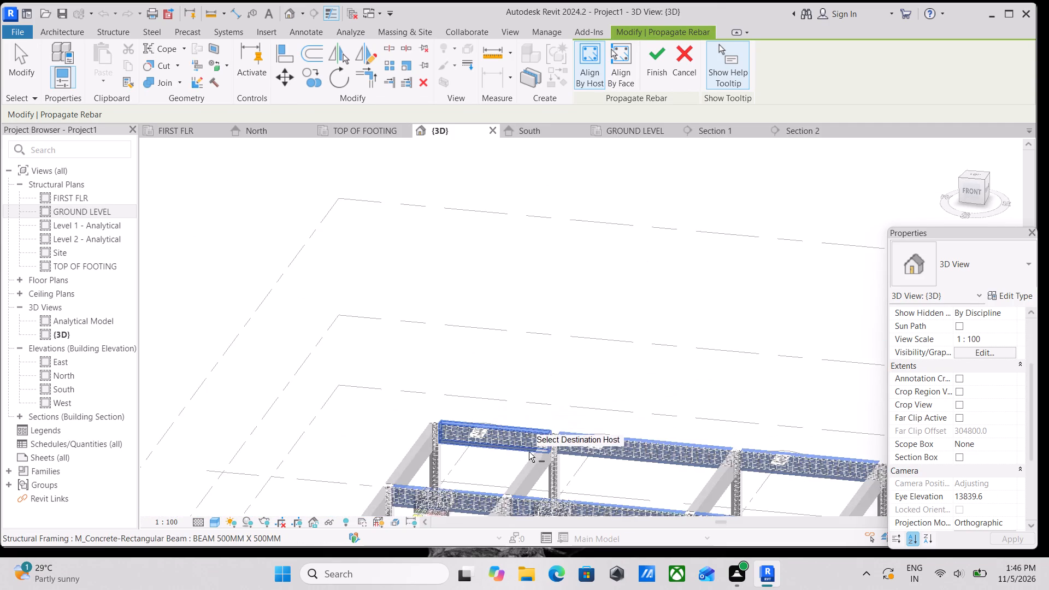
{"action": "scroll", "coordinate": [529, 452], "scroll_direction": "down", "scroll_amount": 10}
{"action": "middle_click_drag", "start_coordinate": [557, 476], "coordinate": [723, 454], "text": "shift"}
{"action": "middle_click_drag", "start_coordinate": [466, 459], "coordinate": [467, 459]}
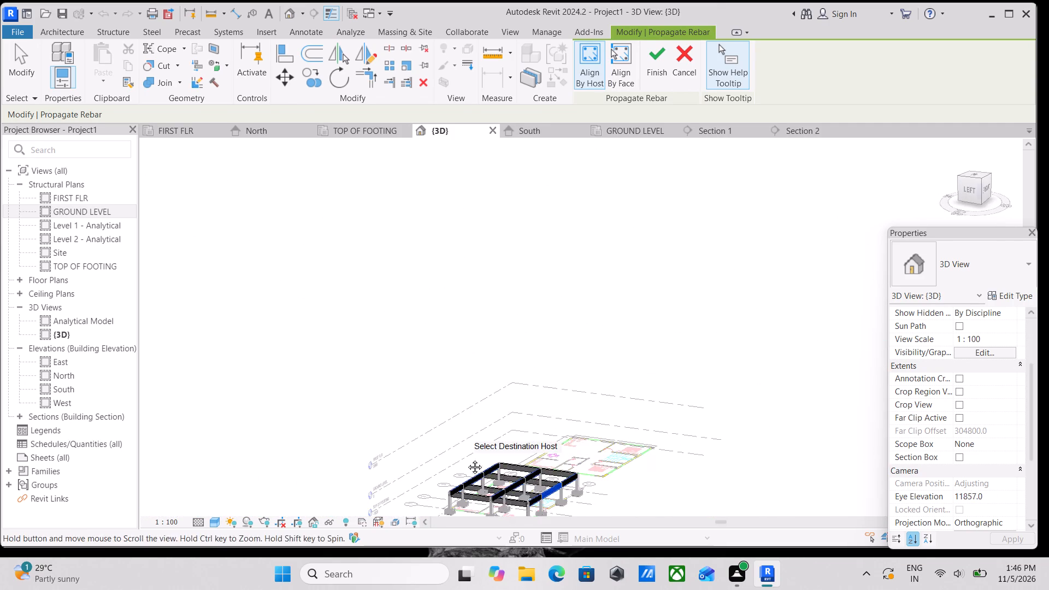
{"action": "middle_click_drag", "start_coordinate": [467, 459], "coordinate": [577, 589]}
{"action": "middle_click_drag", "start_coordinate": [579, 501], "coordinate": [560, 422]}
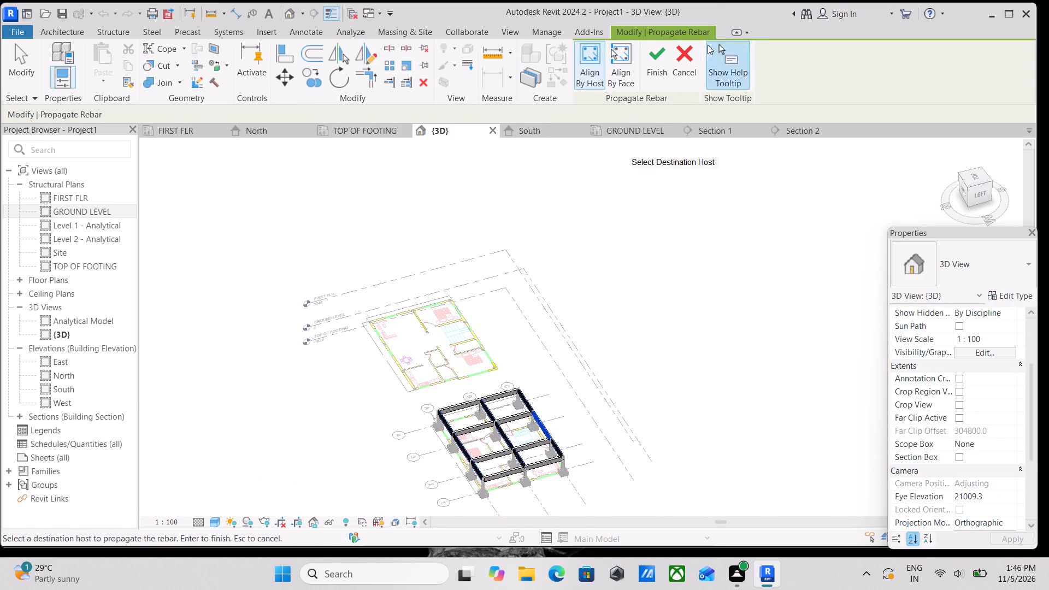
{"action": "left_click", "coordinate": [659, 60]}
Propagate the rebar of the grid A beam between grids 3 and 4, adding both grid 4 beams as destination hosts.
{"action": "scroll", "coordinate": [513, 441], "scroll_direction": "up", "scroll_amount": 12}
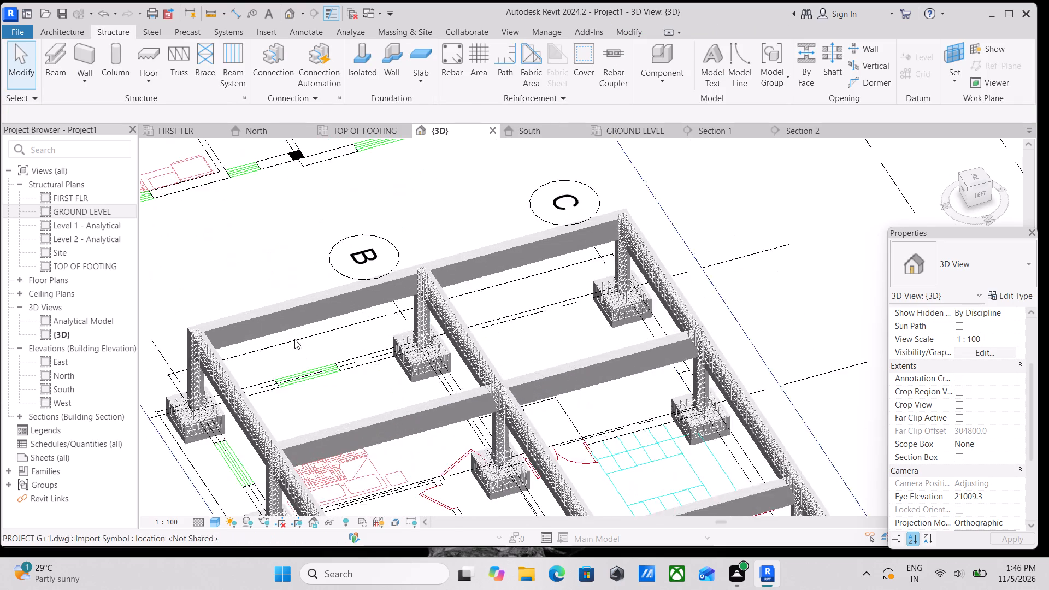
{"action": "scroll", "coordinate": [294, 339], "scroll_direction": "up", "scroll_amount": 6}
{"action": "middle_click_drag", "start_coordinate": [197, 339], "coordinate": [446, 318]}
{"action": "scroll", "coordinate": [340, 339], "scroll_direction": "up", "scroll_amount": 7}
{"action": "scroll", "coordinate": [373, 327], "scroll_direction": "down", "scroll_amount": 3}
{"action": "middle_click_drag", "start_coordinate": [372, 325], "coordinate": [337, 247]}
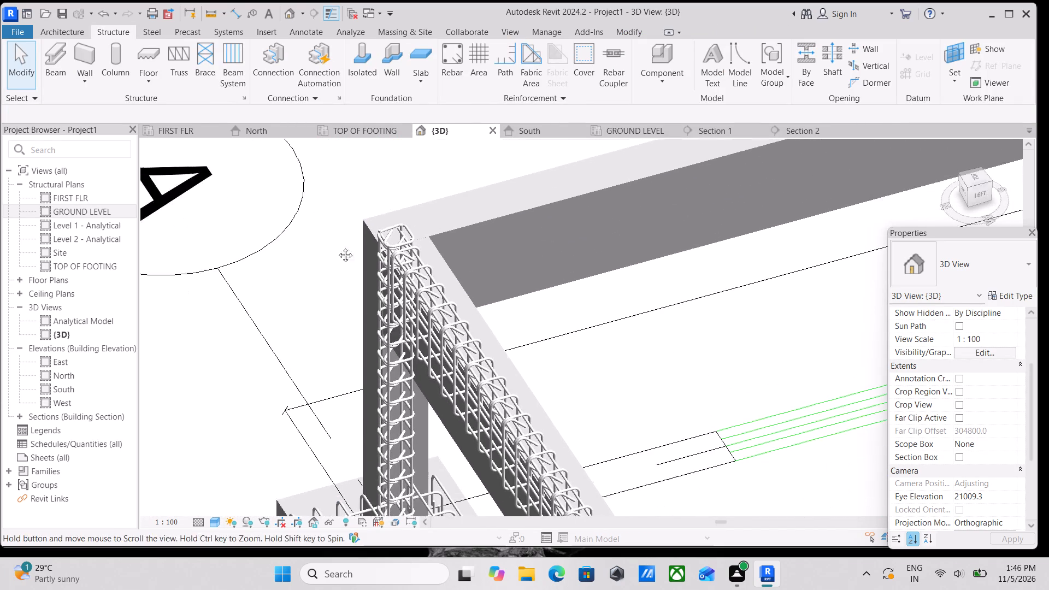
{"action": "middle_click_drag", "start_coordinate": [337, 247], "coordinate": [335, 232]}
{"action": "scroll", "coordinate": [345, 213], "scroll_direction": "down", "scroll_amount": 12}
{"action": "scroll", "coordinate": [416, 285], "scroll_direction": "up", "scroll_amount": 8}
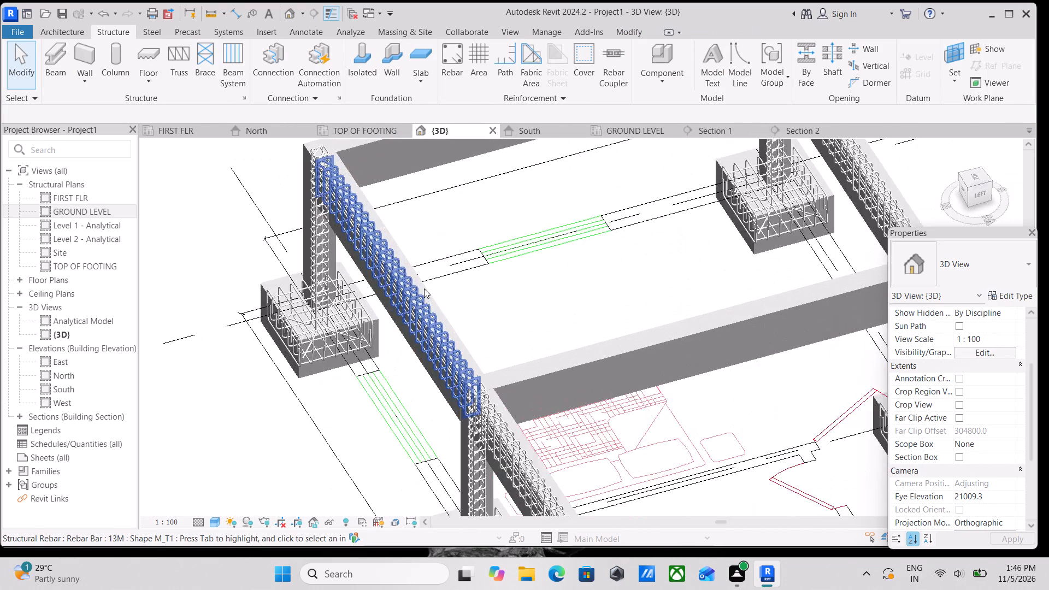
{"action": "scroll", "coordinate": [424, 288], "scroll_direction": "up", "scroll_amount": 7}
{"action": "left_click", "coordinate": [425, 276]}
{"action": "scroll", "coordinate": [444, 265], "scroll_direction": "down", "scroll_amount": 2}
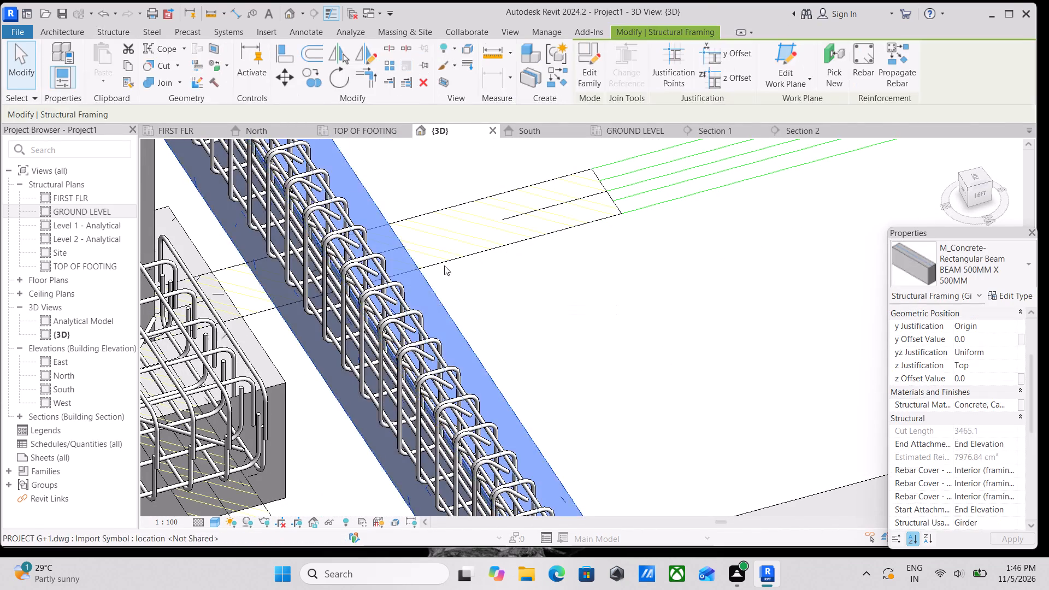
{"action": "scroll", "coordinate": [444, 265], "scroll_direction": "down", "scroll_amount": 3}
{"action": "left_click", "coordinate": [907, 63]}
{"action": "scroll", "coordinate": [656, 323], "scroll_direction": "down", "scroll_amount": 2}
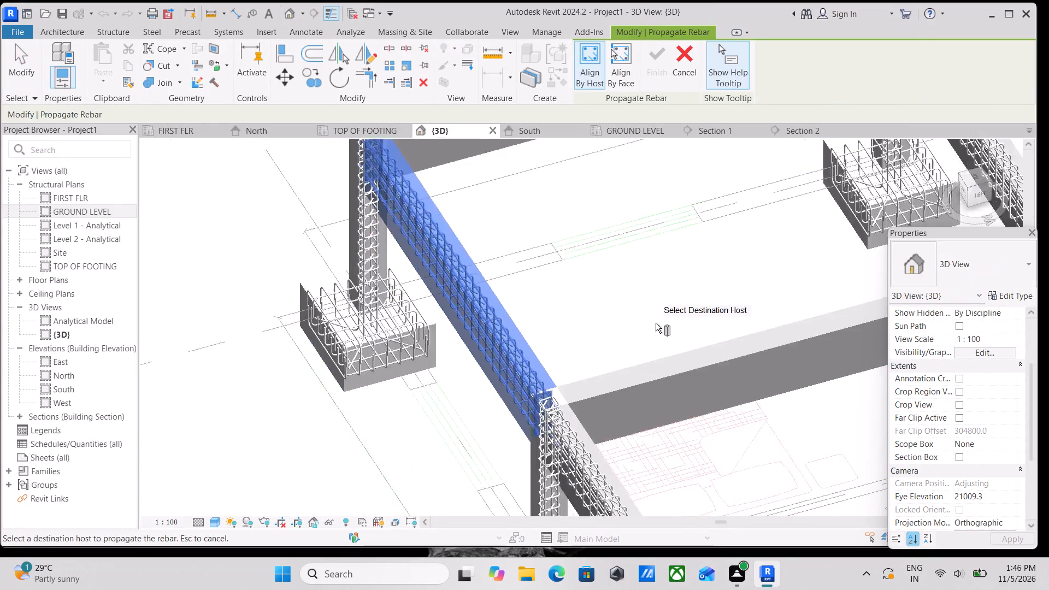
{"action": "scroll", "coordinate": [656, 323], "scroll_direction": "down", "scroll_amount": 1}
{"action": "middle_click_drag", "start_coordinate": [655, 333], "coordinate": [630, 450]}
{"action": "left_click", "coordinate": [541, 237]}
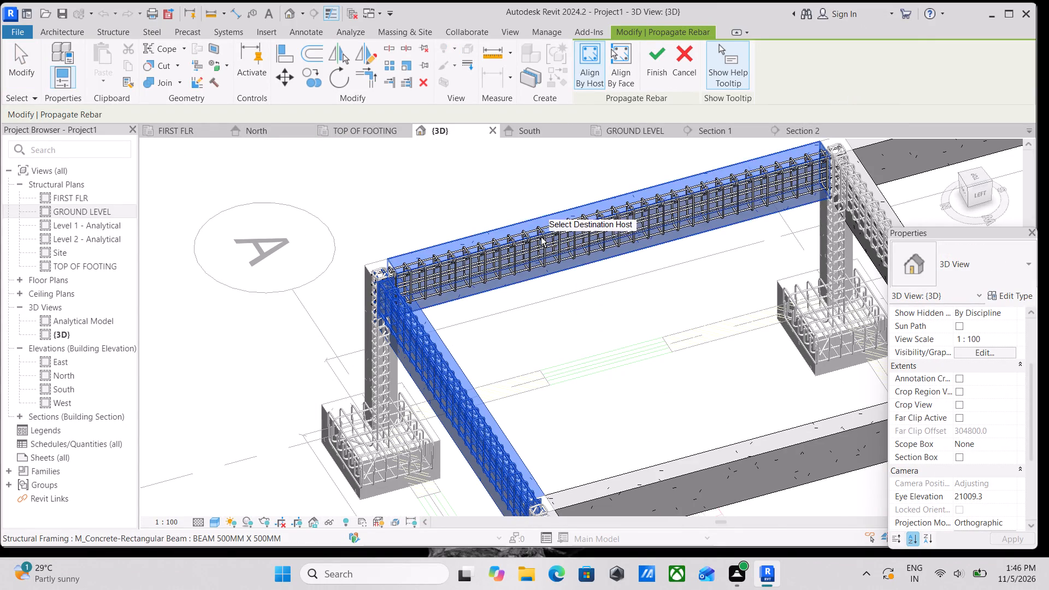
{"action": "scroll", "coordinate": [617, 242], "scroll_direction": "down", "scroll_amount": 3}
{"action": "middle_click_drag", "start_coordinate": [617, 242], "coordinate": [361, 391]}
{"action": "left_click", "coordinate": [565, 319]}
Add both grid 3 beams and the beams between grids A and B on grids 2 and 1 as destination hosts.
{"action": "middle_click_drag", "start_coordinate": [575, 323], "coordinate": [559, 230]}
{"action": "left_click", "coordinate": [662, 374]}
{"action": "middle_click_drag", "start_coordinate": [534, 357], "coordinate": [576, 239]}
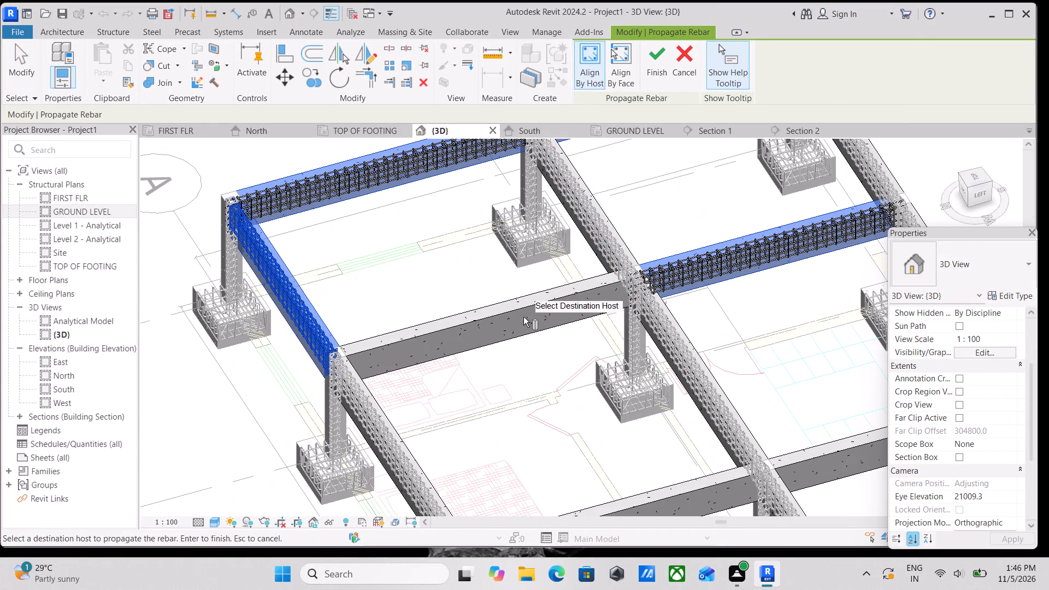
{"action": "left_click", "coordinate": [518, 312]}
{"action": "scroll", "coordinate": [529, 339], "scroll_direction": "down", "scroll_amount": 2}
{"action": "middle_click_drag", "start_coordinate": [529, 339], "coordinate": [509, 225]}
{"action": "left_click", "coordinate": [562, 355]}
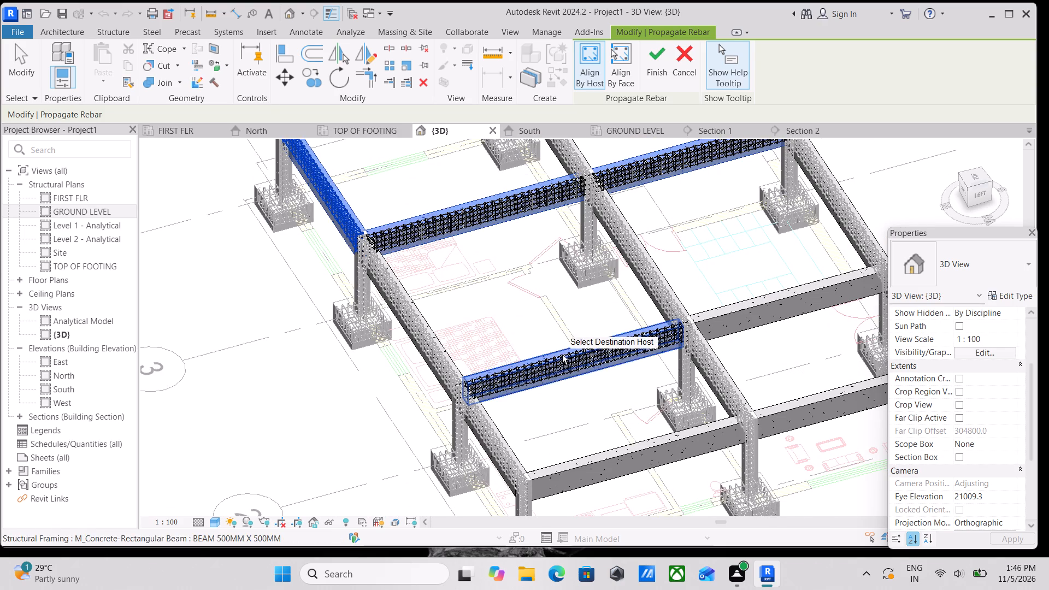
{"action": "middle_click_drag", "start_coordinate": [562, 355], "coordinate": [546, 252]}
{"action": "scroll", "coordinate": [545, 246], "scroll_direction": "up", "scroll_amount": 1}
{"action": "left_click", "coordinate": [617, 368]}
Add the beams between grids B and C on grids 1 and 2 as destination hosts and finish propagating the rebar.
{"action": "scroll", "coordinate": [624, 361], "scroll_direction": "down", "scroll_amount": 2}
{"action": "middle_click_drag", "start_coordinate": [624, 361], "coordinate": [506, 380]}
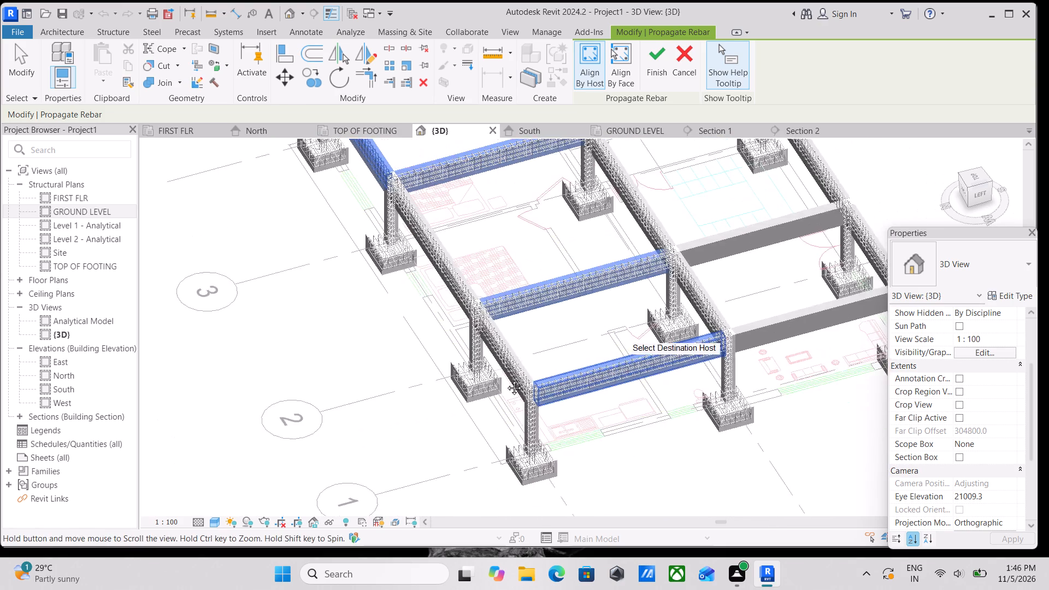
{"action": "middle_click_drag", "start_coordinate": [506, 380], "coordinate": [410, 393]}
{"action": "left_click", "coordinate": [582, 360]}
{"action": "scroll", "coordinate": [583, 346], "scroll_direction": "down", "scroll_amount": 2}
{"action": "left_click", "coordinate": [606, 347]}
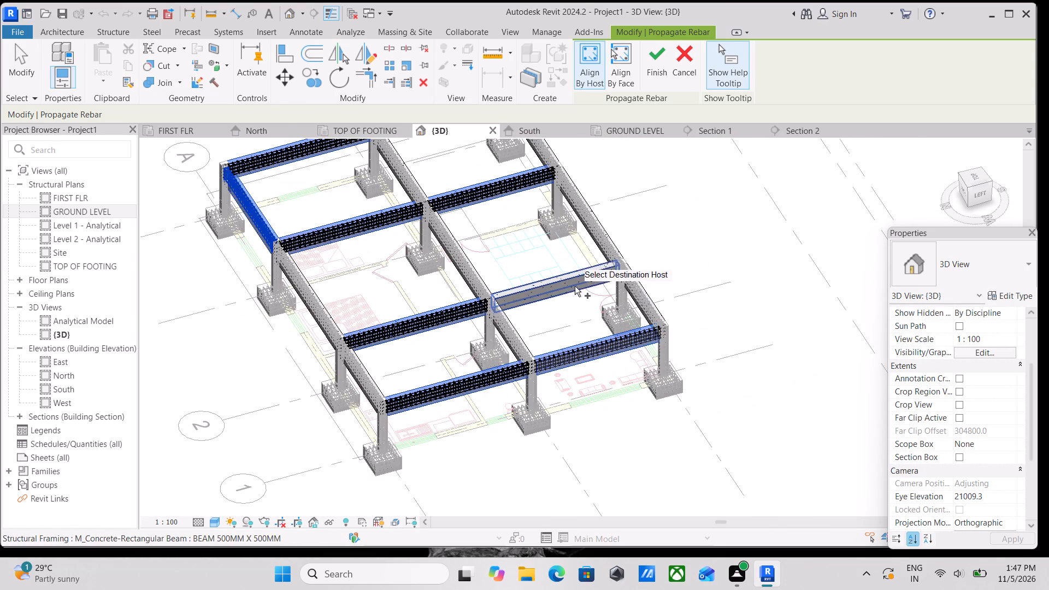
{"action": "left_click", "coordinate": [555, 275]}
{"action": "scroll", "coordinate": [561, 274], "scroll_direction": "down", "scroll_amount": 3}
{"action": "scroll", "coordinate": [562, 285], "scroll_direction": "up", "scroll_amount": 1}
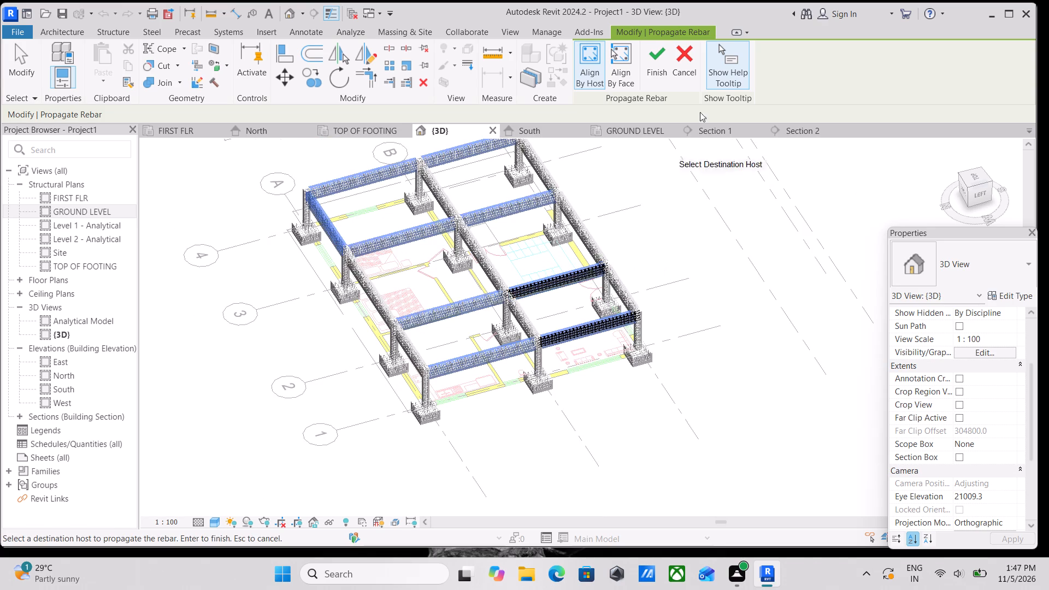
{"action": "left_click", "coordinate": [657, 46]}
Examine the propagated beam reinforcement around the whole frame in 3D.
{"action": "scroll", "coordinate": [552, 377], "scroll_direction": "down", "scroll_amount": 2}
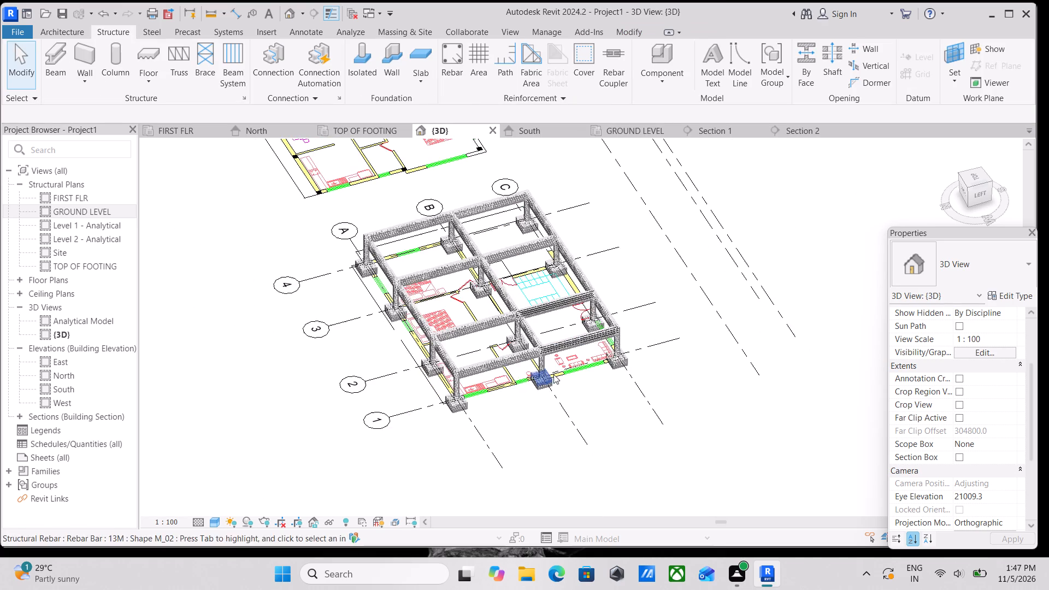
{"action": "scroll", "coordinate": [556, 363], "scroll_direction": "up", "scroll_amount": 3}
{"action": "scroll", "coordinate": [556, 363], "scroll_direction": "up", "scroll_amount": 1, "text": "shift"}
{"action": "middle_click_drag", "start_coordinate": [556, 363], "coordinate": [399, 213], "text": "shift"}
{"action": "middle_click_drag", "start_coordinate": [541, 257], "coordinate": [314, 263]}
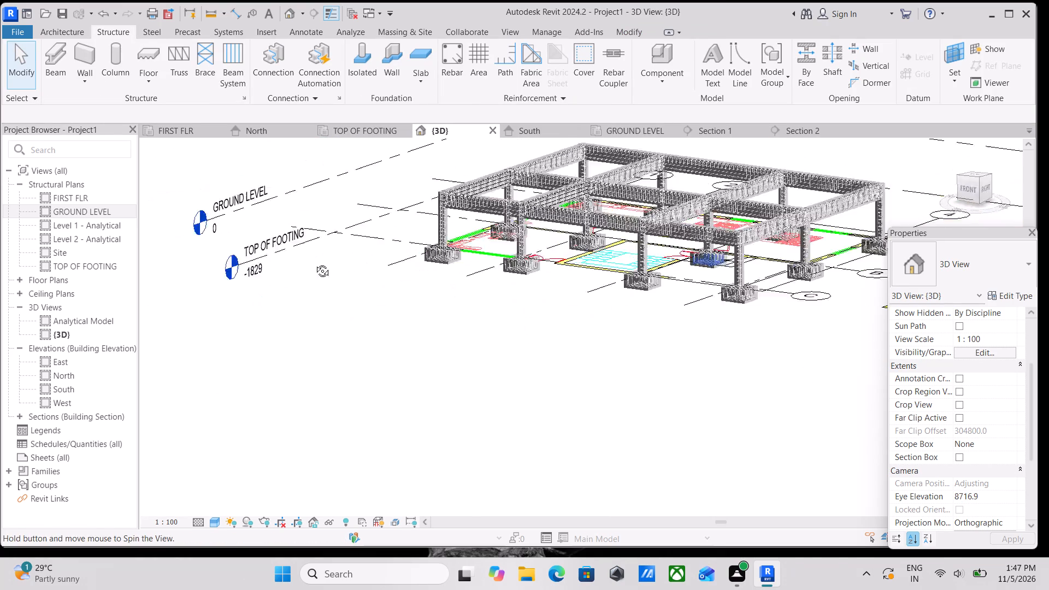
{"action": "middle_click_drag", "start_coordinate": [314, 263], "coordinate": [296, 263]}
{"action": "middle_click_drag", "start_coordinate": [497, 275], "coordinate": [621, 451]}
{"action": "scroll", "coordinate": [605, 451], "scroll_direction": "up", "scroll_amount": 1, "text": "shift"}
{"action": "middle_click_drag", "start_coordinate": [561, 337], "coordinate": [646, 505], "text": "shift"}
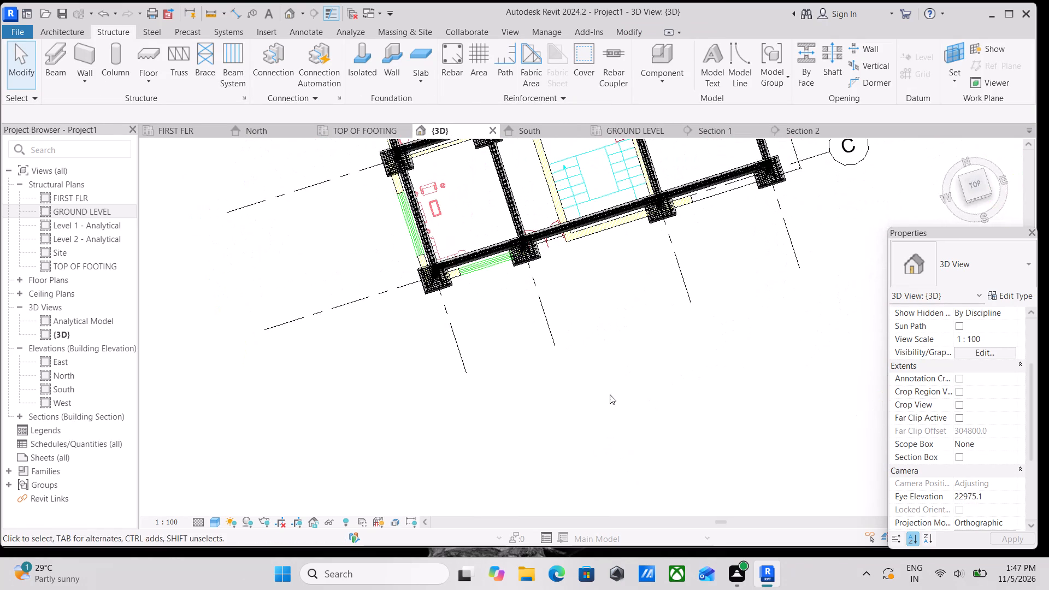
{"action": "scroll", "coordinate": [533, 234], "scroll_direction": "up", "scroll_amount": 6}
{"action": "scroll", "coordinate": [630, 299], "scroll_direction": "down", "scroll_amount": 2}
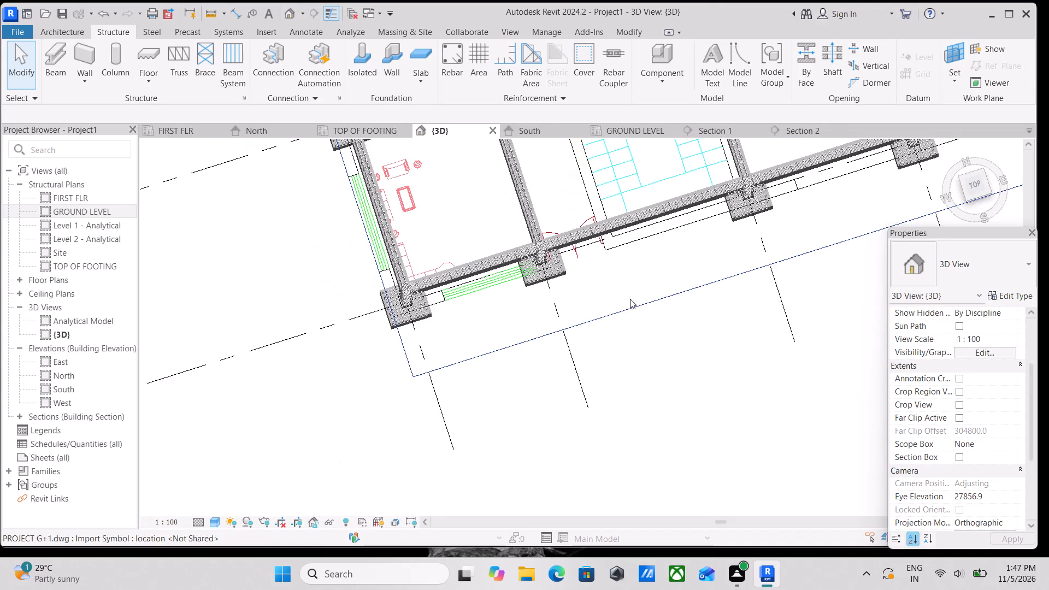
{"action": "scroll", "coordinate": [630, 299], "scroll_direction": "down", "scroll_amount": 5}
{"action": "middle_click_drag", "start_coordinate": [685, 356], "coordinate": [597, 147], "text": "shift"}
Select all instances of the beam rebar and temporarily hide the rebar in the 3D view.
{"action": "scroll", "coordinate": [637, 235], "scroll_direction": "up", "scroll_amount": 7}
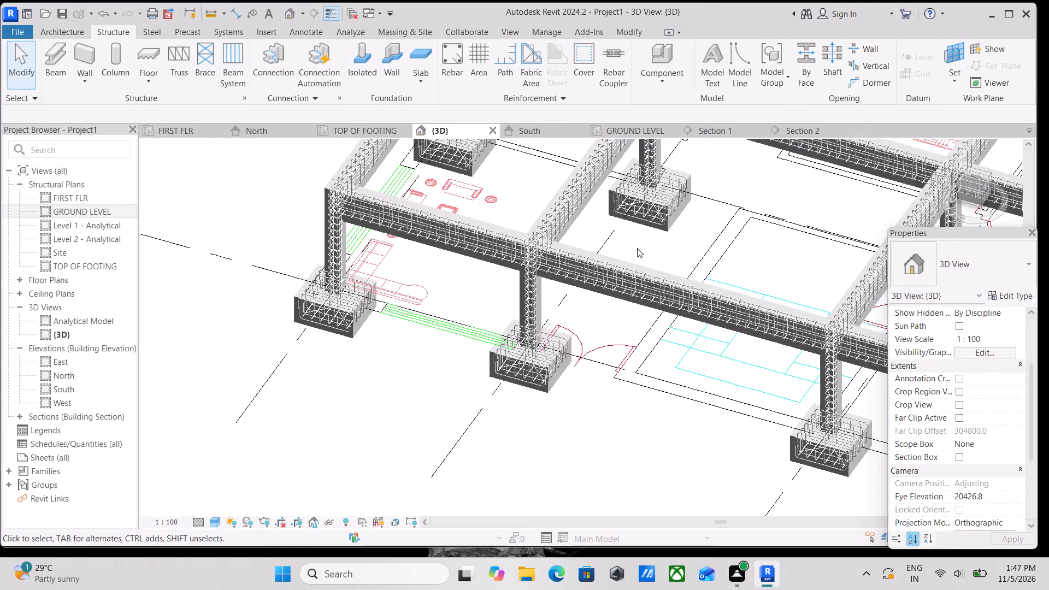
{"action": "scroll", "coordinate": [637, 248], "scroll_direction": "up", "scroll_amount": 3}
{"action": "left_click", "coordinate": [614, 285]}
{"action": "type", "text": "SA"}
{"action": "scroll", "coordinate": [615, 282], "scroll_direction": "down", "scroll_amount": 1}
{"action": "type", "text": "HH"}
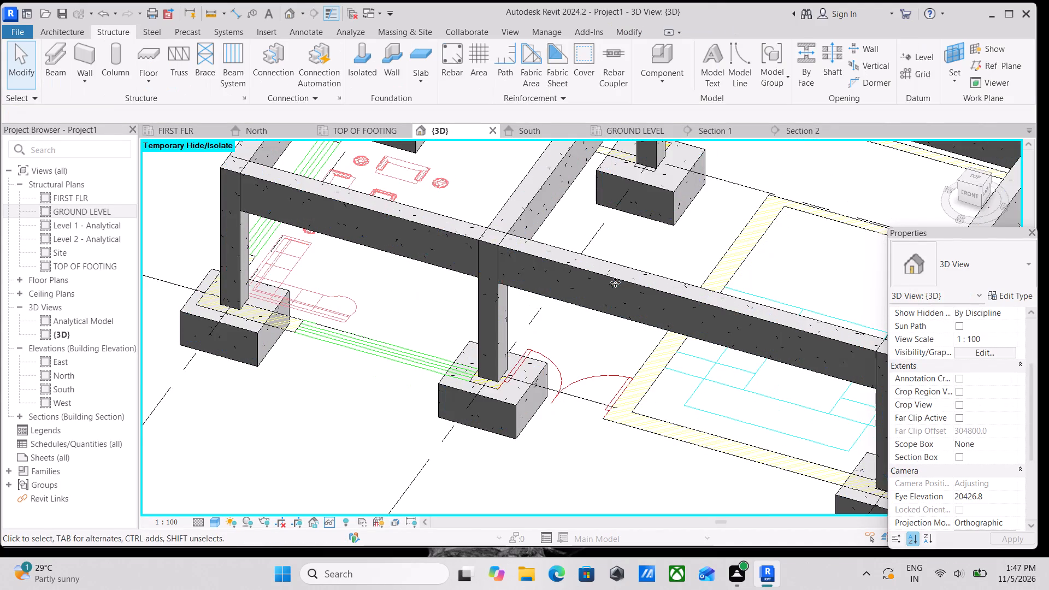
Examine the bare concrete frame over the imported floor plans, from the top and in an isometric view.
{"action": "scroll", "coordinate": [615, 282], "scroll_direction": "down", "scroll_amount": 8}
{"action": "middle_click_drag", "start_coordinate": [619, 285], "coordinate": [681, 456], "text": "shift"}
{"action": "scroll", "coordinate": [679, 437], "scroll_direction": "down", "scroll_amount": 1, "text": "shift"}
{"action": "middle_click_drag", "start_coordinate": [638, 328], "coordinate": [611, 382]}
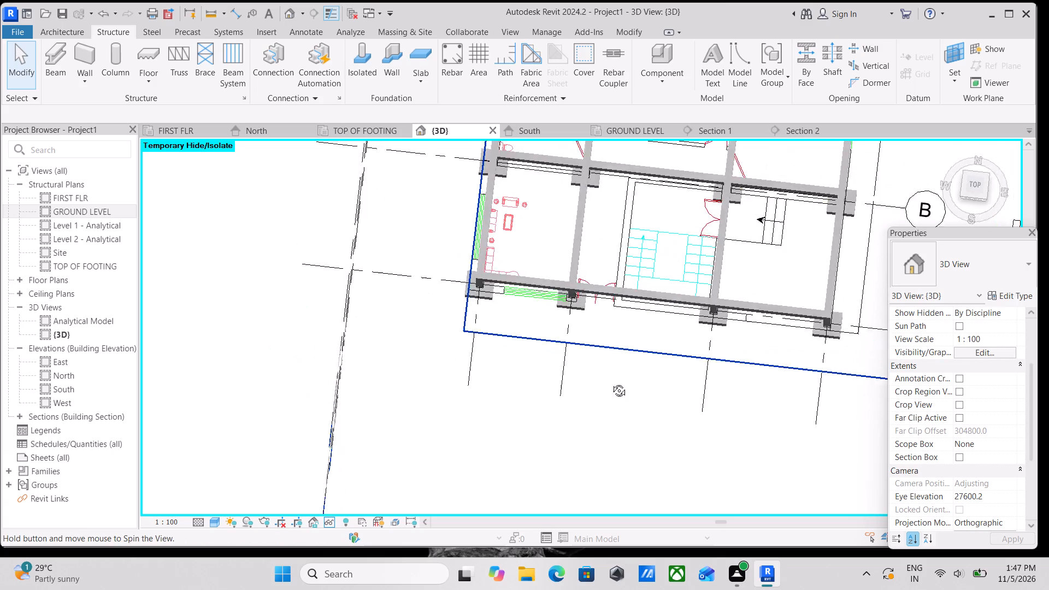
{"action": "middle_click_drag", "start_coordinate": [611, 382], "coordinate": [620, 392]}
{"action": "middle_click_drag", "start_coordinate": [681, 323], "coordinate": [700, 356], "text": "shift"}
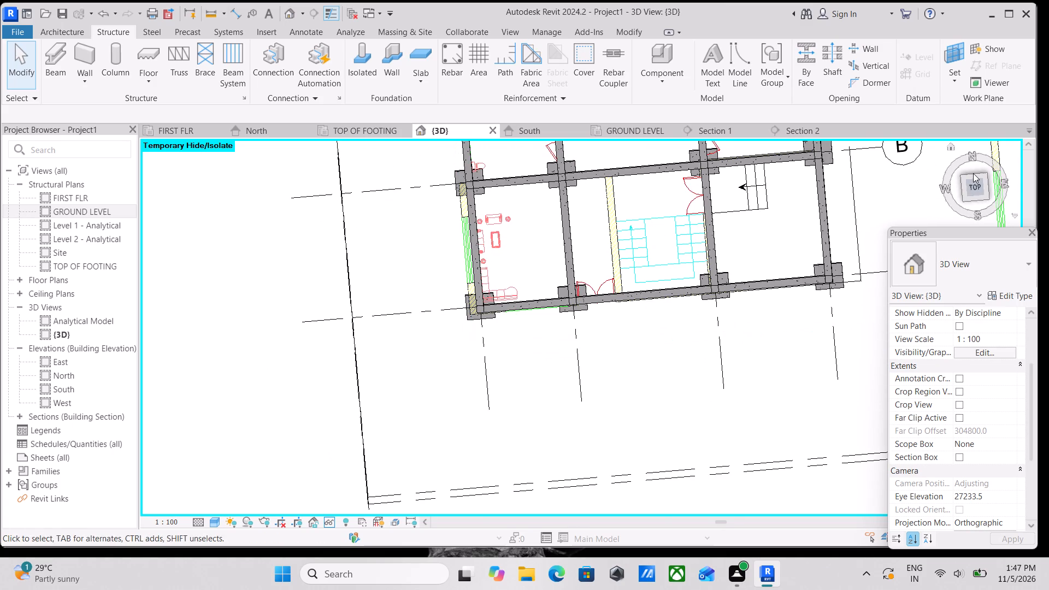
{"action": "left_click", "coordinate": [977, 185]}
{"action": "scroll", "coordinate": [710, 254], "scroll_direction": "up", "scroll_amount": 4}
{"action": "scroll", "coordinate": [657, 257], "scroll_direction": "up", "scroll_amount": 2}
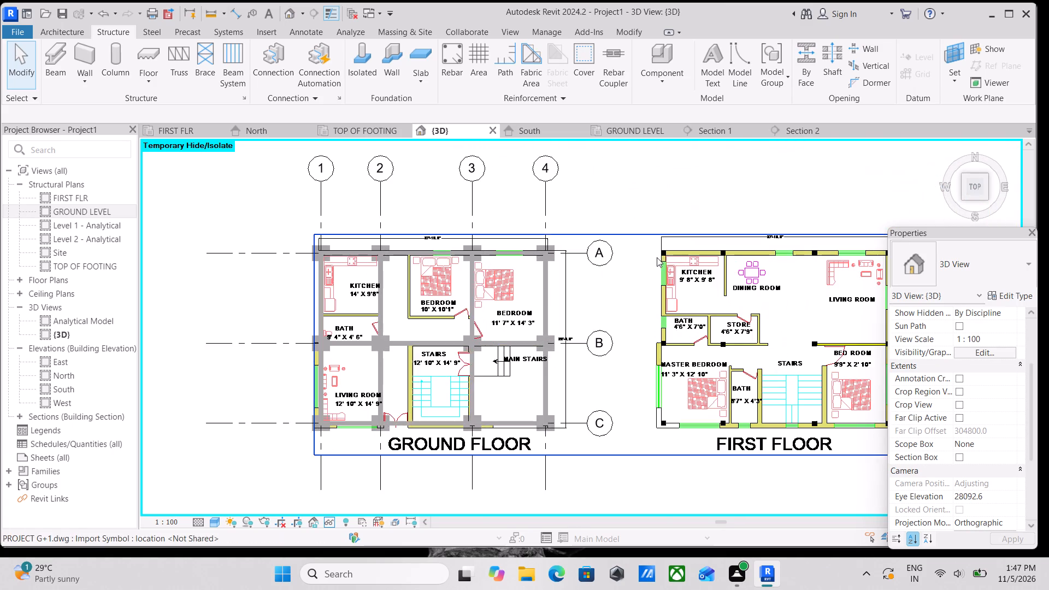
{"action": "left_click", "coordinate": [989, 201]}
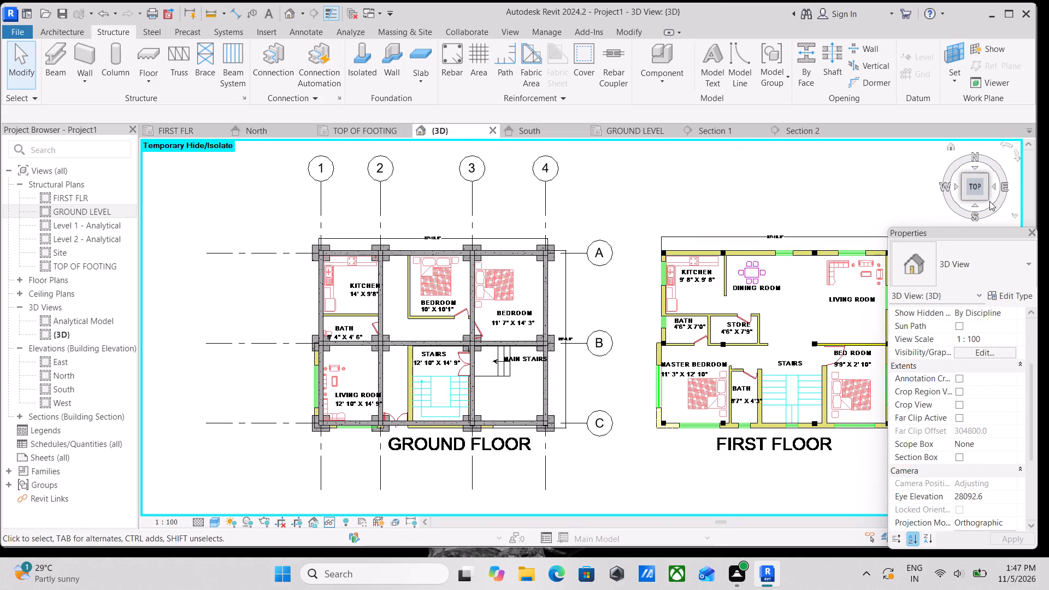
{"action": "left_click", "coordinate": [988, 197]}
{"action": "scroll", "coordinate": [718, 368], "scroll_direction": "up", "scroll_amount": 3}
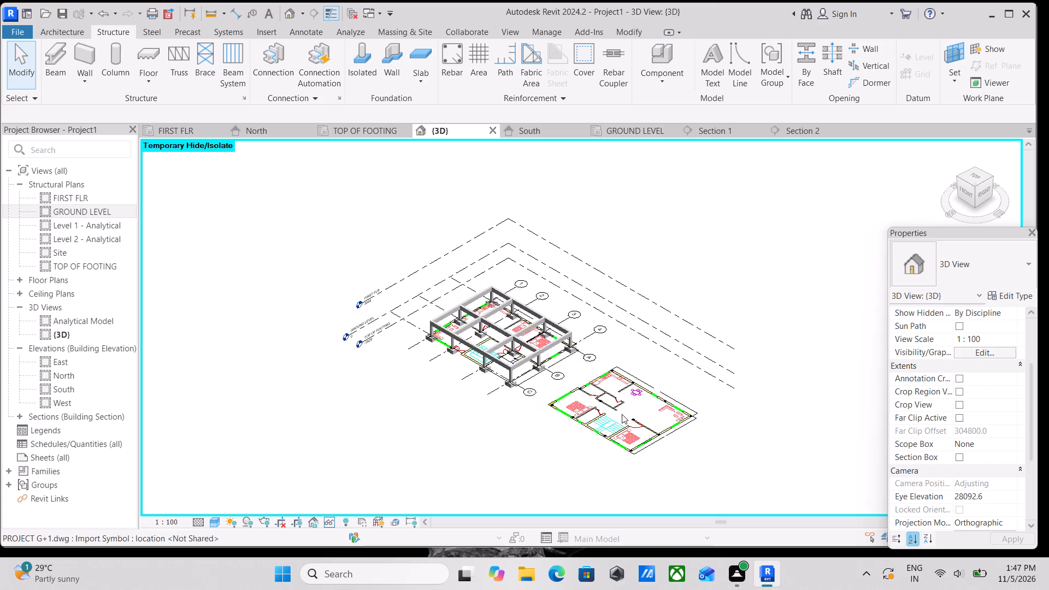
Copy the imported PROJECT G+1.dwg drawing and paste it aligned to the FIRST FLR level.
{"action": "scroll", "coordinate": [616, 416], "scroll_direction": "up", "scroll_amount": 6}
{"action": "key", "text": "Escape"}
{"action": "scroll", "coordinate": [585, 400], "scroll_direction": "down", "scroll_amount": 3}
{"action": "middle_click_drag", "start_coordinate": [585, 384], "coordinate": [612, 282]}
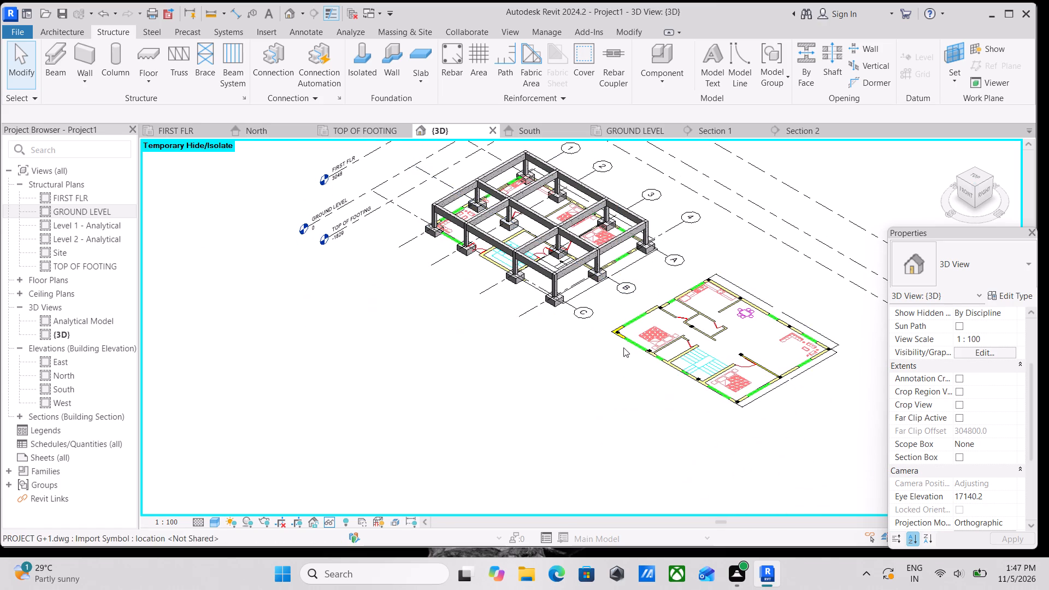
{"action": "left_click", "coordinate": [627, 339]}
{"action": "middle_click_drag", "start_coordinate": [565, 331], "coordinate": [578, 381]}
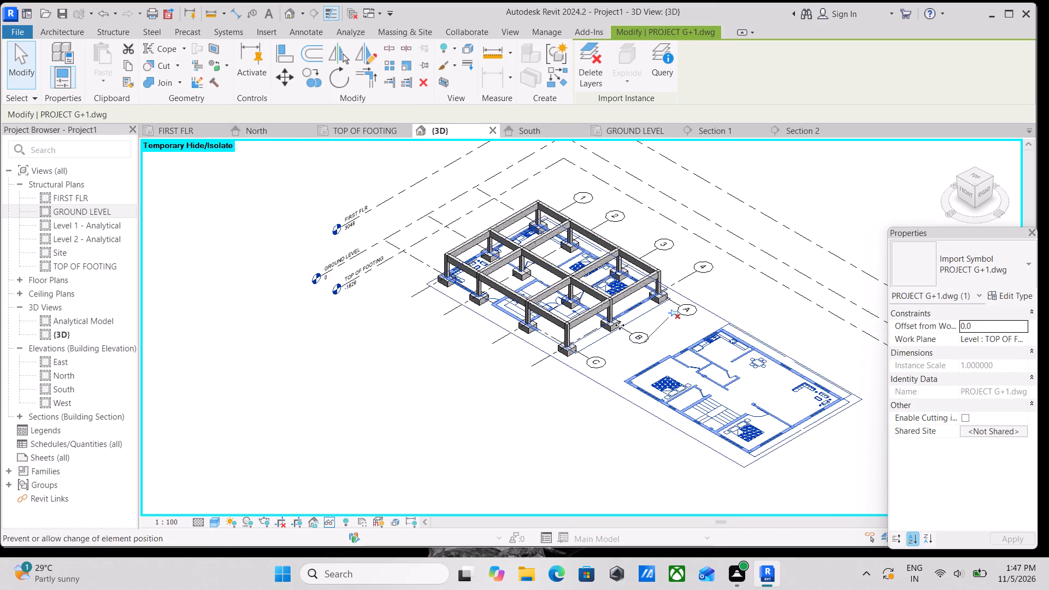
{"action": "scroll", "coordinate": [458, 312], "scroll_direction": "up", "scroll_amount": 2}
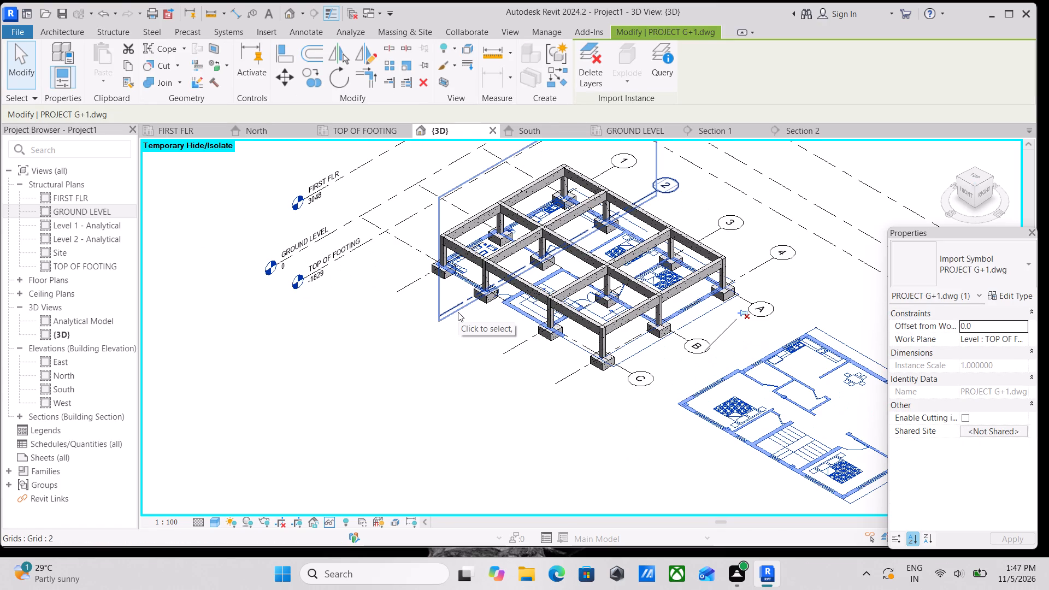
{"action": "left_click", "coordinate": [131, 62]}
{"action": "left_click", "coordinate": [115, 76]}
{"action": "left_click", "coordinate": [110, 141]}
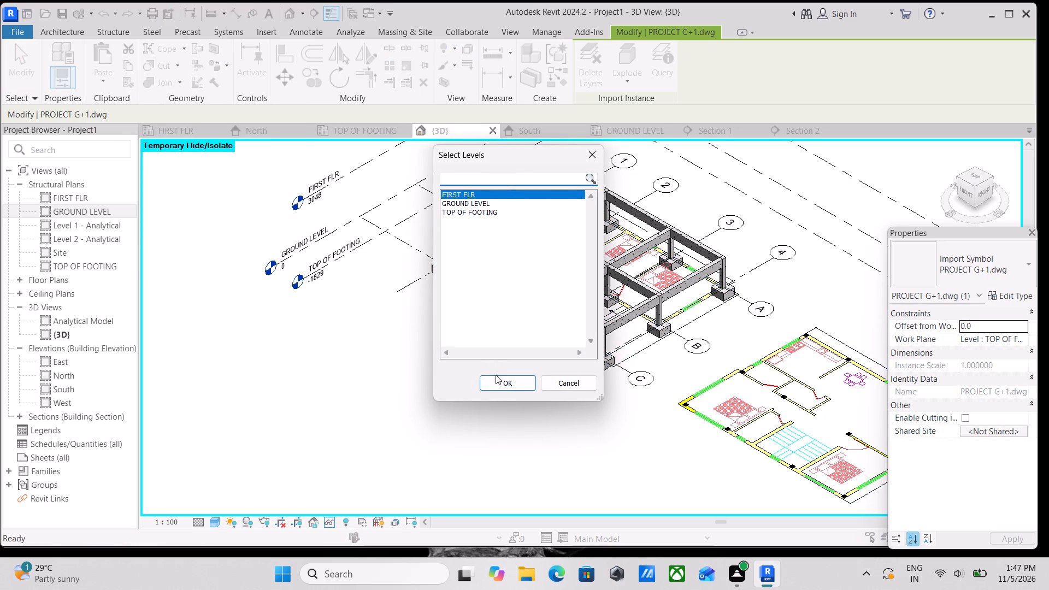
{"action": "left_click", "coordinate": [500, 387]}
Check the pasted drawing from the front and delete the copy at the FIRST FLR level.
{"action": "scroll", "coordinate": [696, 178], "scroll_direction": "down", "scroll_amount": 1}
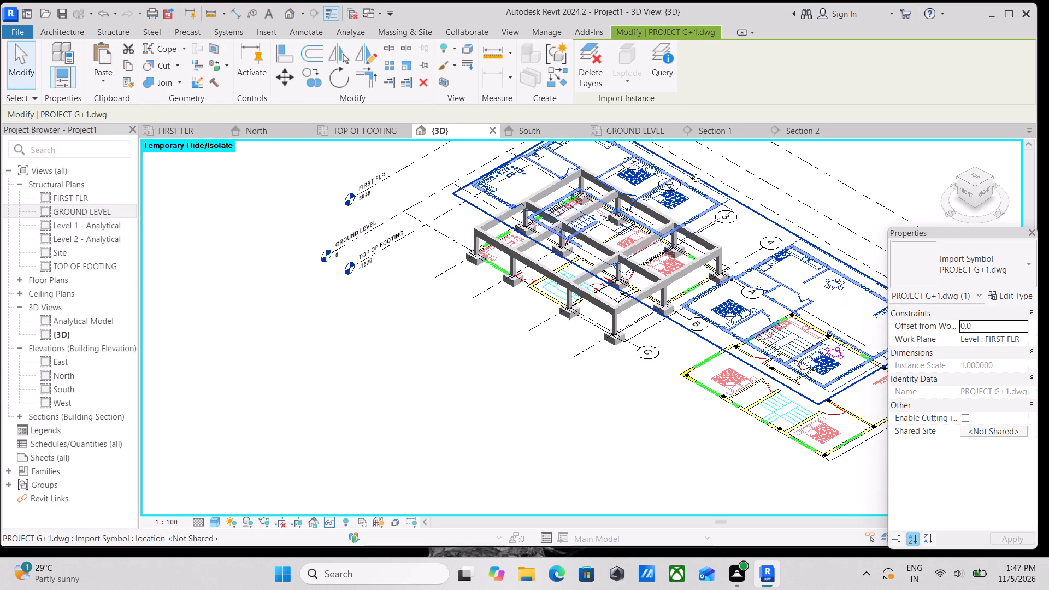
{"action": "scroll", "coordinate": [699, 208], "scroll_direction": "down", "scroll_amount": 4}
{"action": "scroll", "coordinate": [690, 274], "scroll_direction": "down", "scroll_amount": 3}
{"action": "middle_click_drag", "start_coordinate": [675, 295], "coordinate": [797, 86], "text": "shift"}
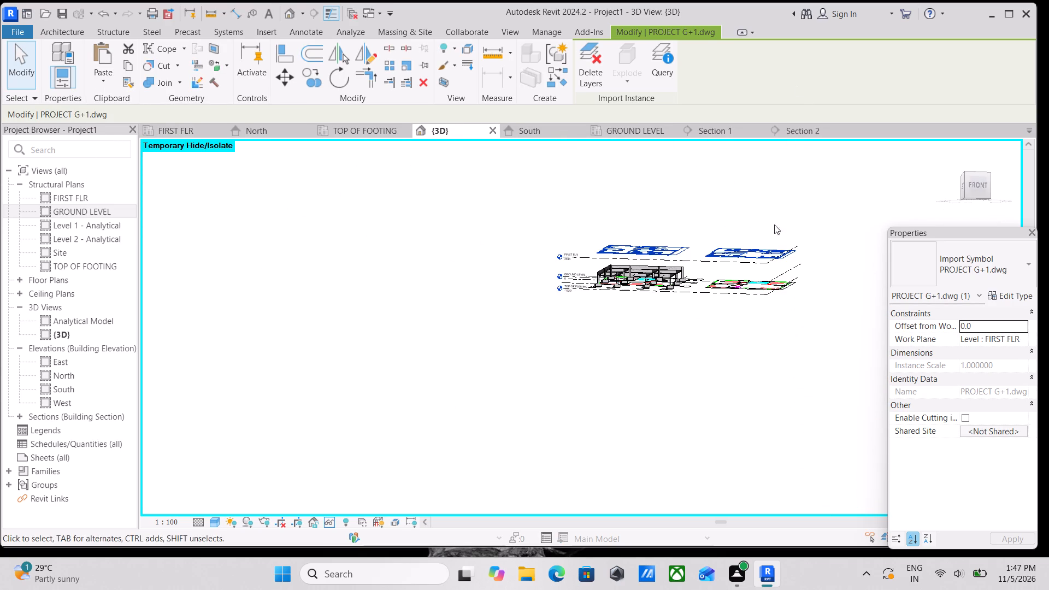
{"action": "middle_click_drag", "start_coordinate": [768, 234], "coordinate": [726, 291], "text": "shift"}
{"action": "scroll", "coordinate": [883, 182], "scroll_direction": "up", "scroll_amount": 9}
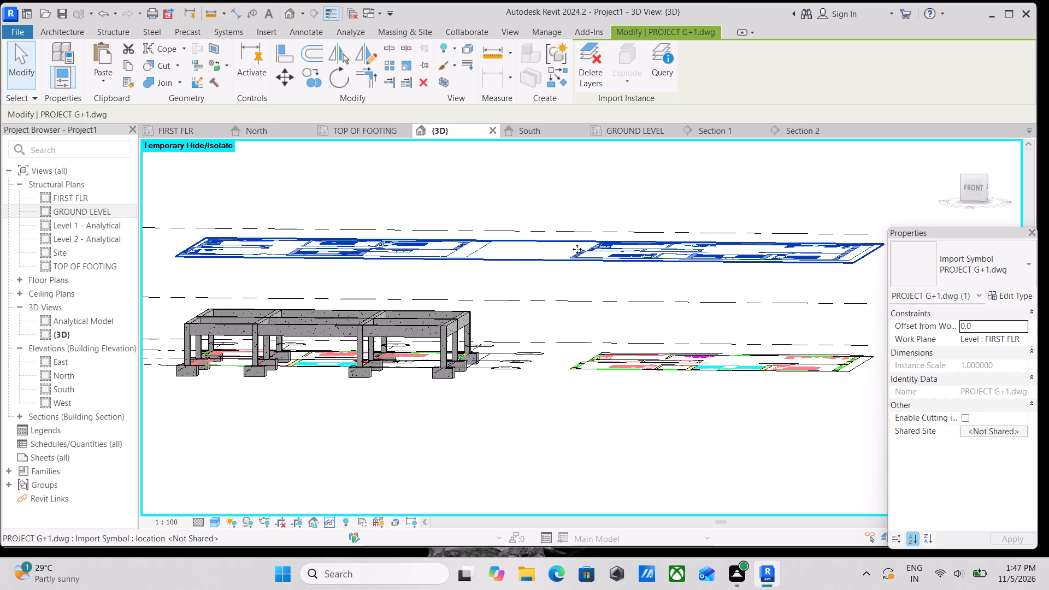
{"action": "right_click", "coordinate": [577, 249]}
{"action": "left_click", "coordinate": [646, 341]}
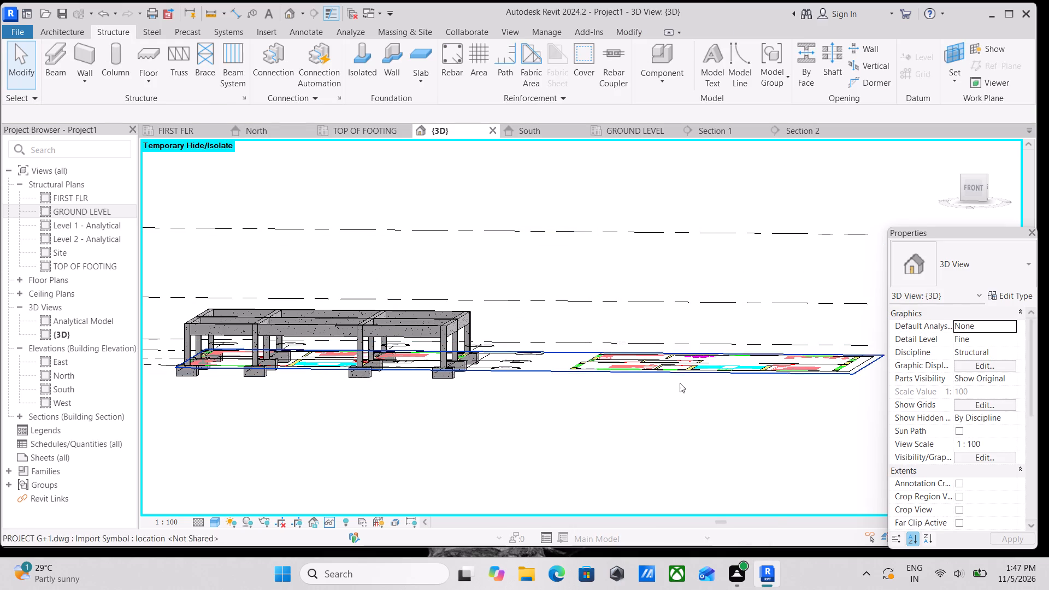
Copy the PROJECT G+1.dwg drawing from the footing level and paste it aligned to GROUND LEVEL.
{"action": "left_click", "coordinate": [674, 365]}
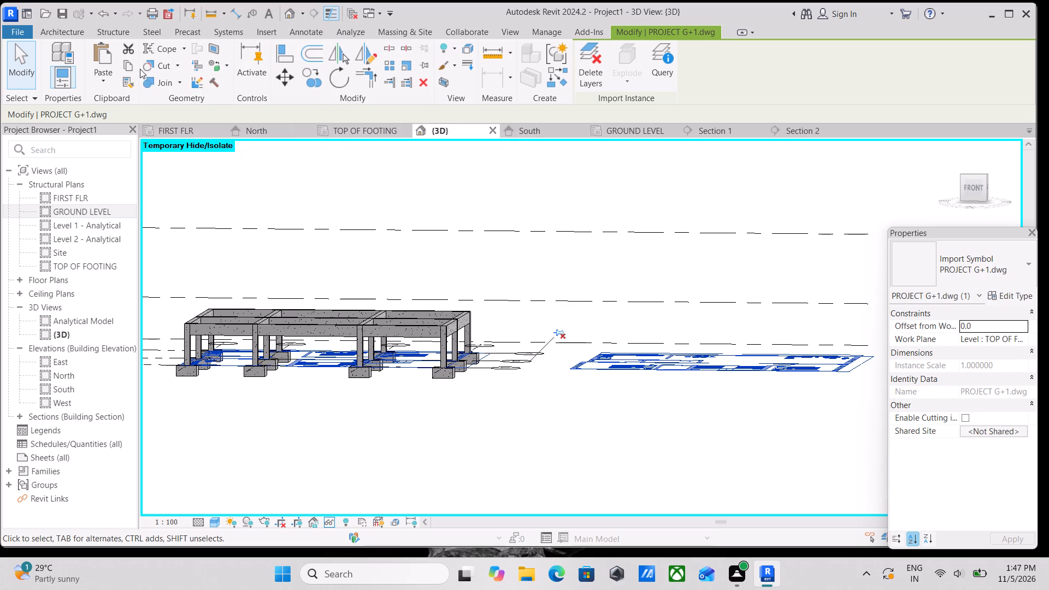
{"action": "left_click", "coordinate": [123, 66]}
{"action": "left_click", "coordinate": [108, 76]}
{"action": "left_click", "coordinate": [110, 128]}
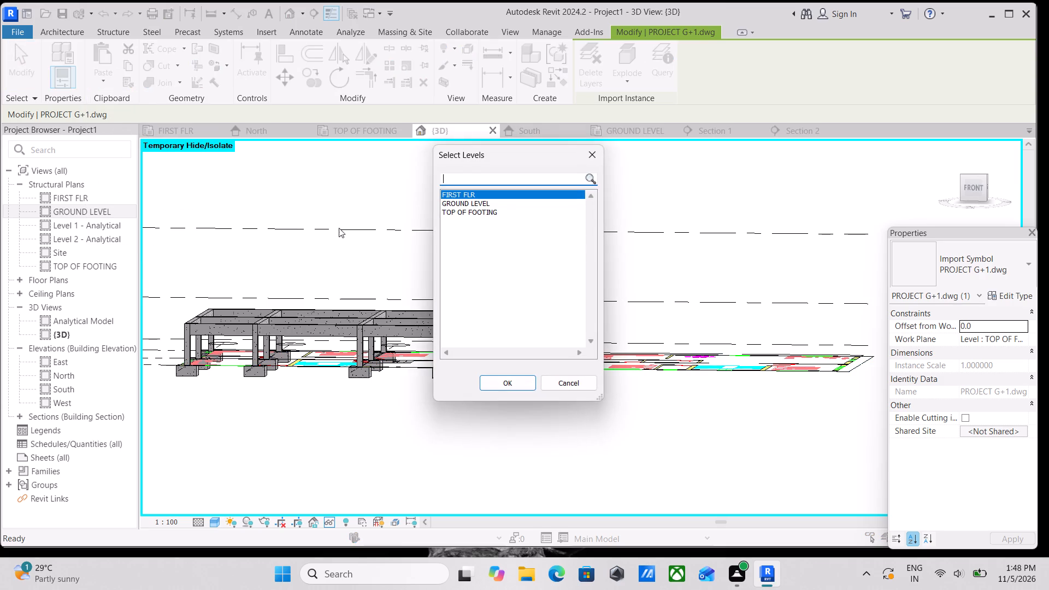
{"action": "left_click", "coordinate": [476, 202]}
{"action": "left_click", "coordinate": [510, 386]}
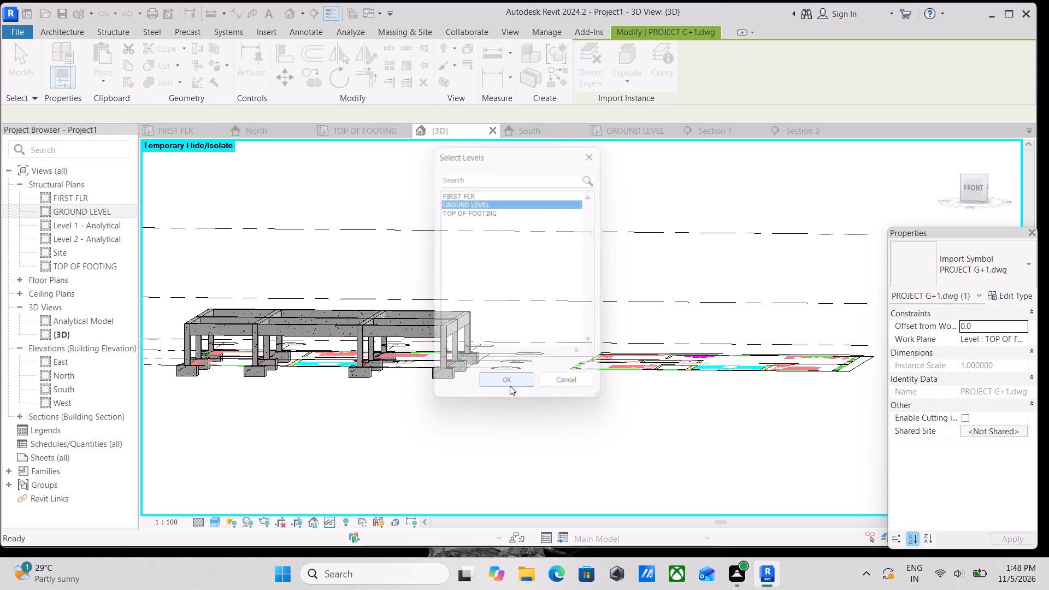
{"action": "scroll", "coordinate": [541, 328], "scroll_direction": "down", "scroll_amount": 7}
{"action": "key", "text": "Escape"}
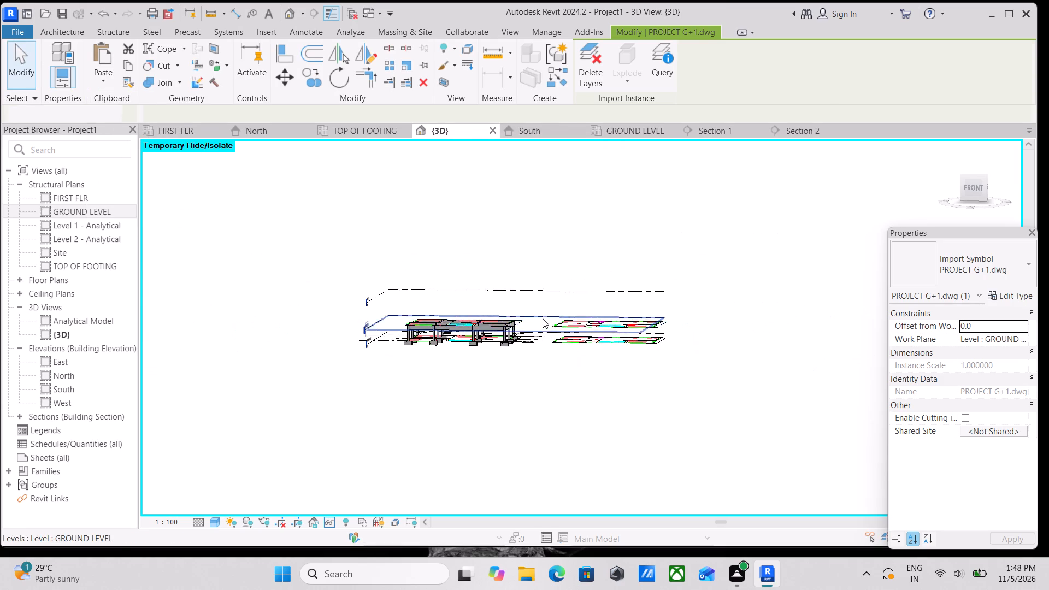
Temporarily hide the lower copy of PROJECT G+1.dwg at the footing level in the 3D view.
{"action": "scroll", "coordinate": [543, 318], "scroll_direction": "down", "scroll_amount": 3}
{"action": "scroll", "coordinate": [550, 349], "scroll_direction": "up", "scroll_amount": 3}
{"action": "scroll", "coordinate": [546, 343], "scroll_direction": "down", "scroll_amount": 1}
{"action": "middle_click_drag", "start_coordinate": [543, 332], "coordinate": [666, 532], "text": "shift"}
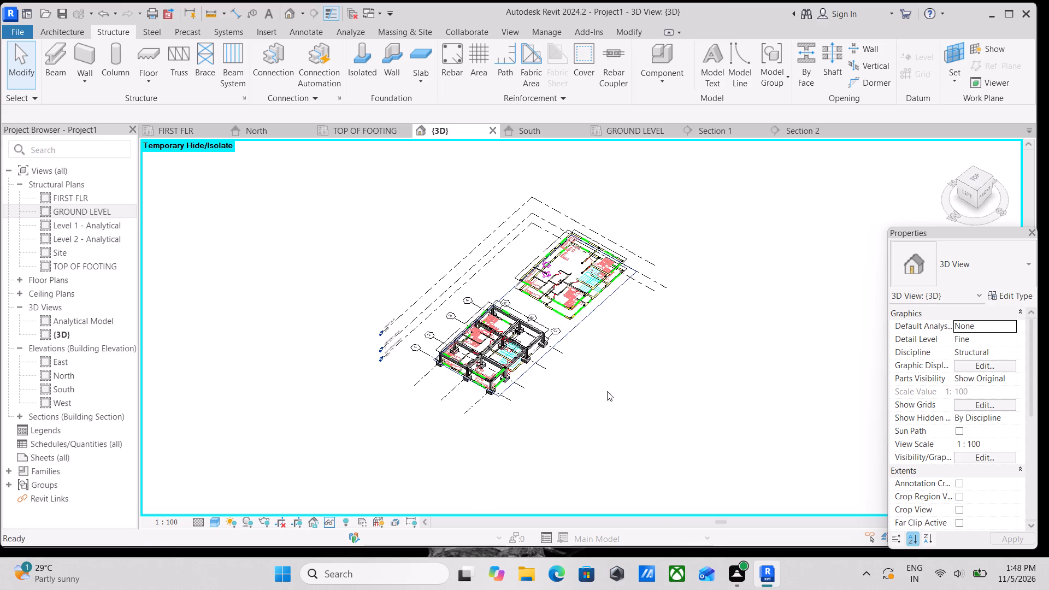
{"action": "middle_click_drag", "start_coordinate": [604, 390], "coordinate": [515, 394], "text": "shift"}
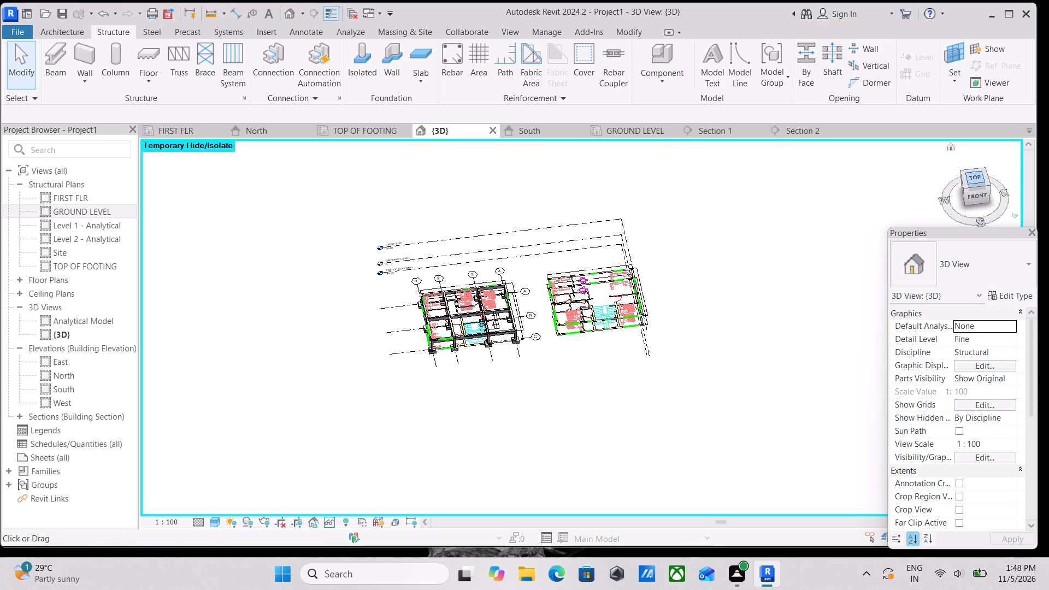
{"action": "left_click", "coordinate": [980, 174]}
{"action": "scroll", "coordinate": [528, 260], "scroll_direction": "up", "scroll_amount": 14}
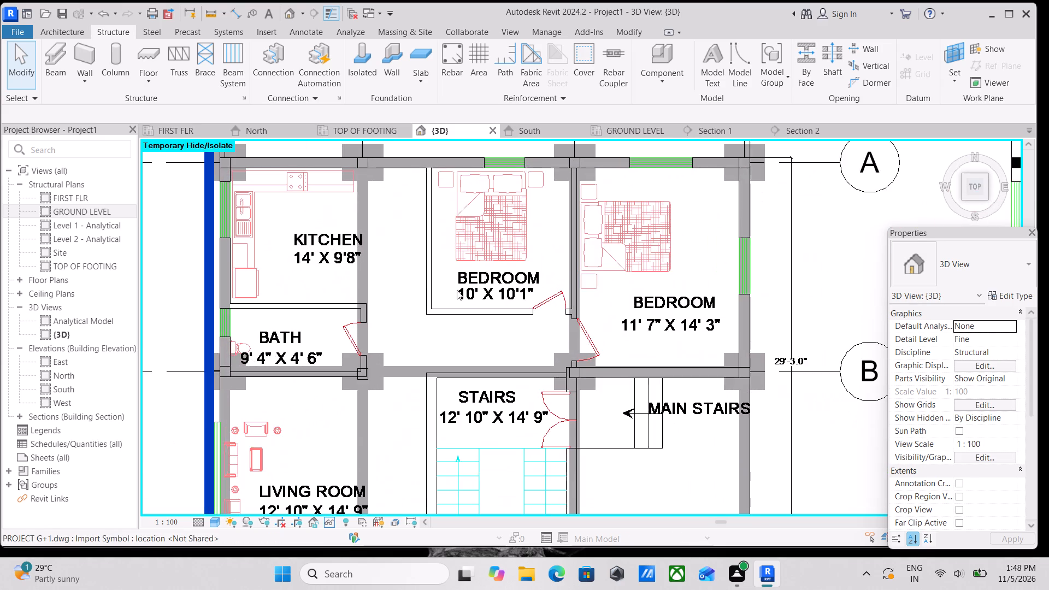
{"action": "middle_click_drag", "start_coordinate": [455, 278], "coordinate": [400, 300]}
{"action": "scroll", "coordinate": [378, 286], "scroll_direction": "down", "scroll_amount": 10}
{"action": "middle_click_drag", "start_coordinate": [474, 333], "coordinate": [522, 161], "text": "shift"}
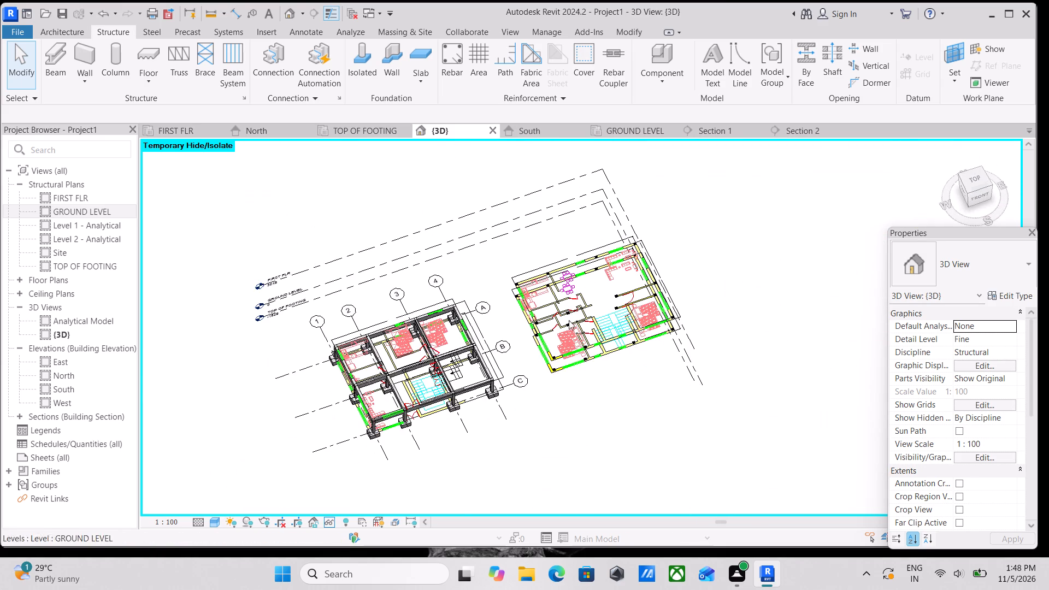
{"action": "middle_click_drag", "start_coordinate": [559, 362], "coordinate": [522, 223], "text": "shift"}
{"action": "scroll", "coordinate": [543, 388], "scroll_direction": "up", "scroll_amount": 6}
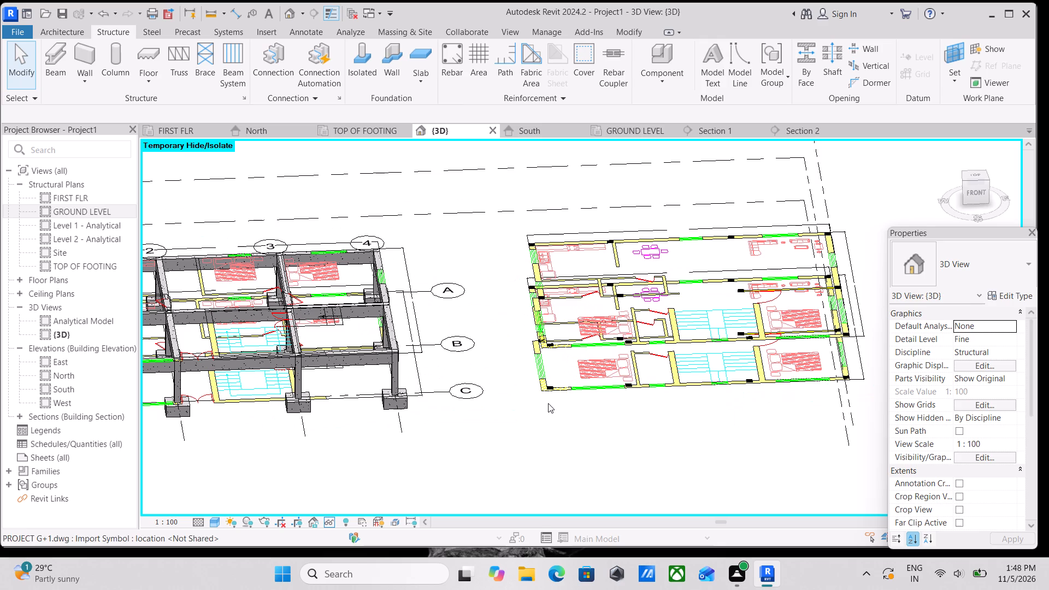
{"action": "left_click", "coordinate": [546, 391]}
{"action": "type", "text": "HH"}
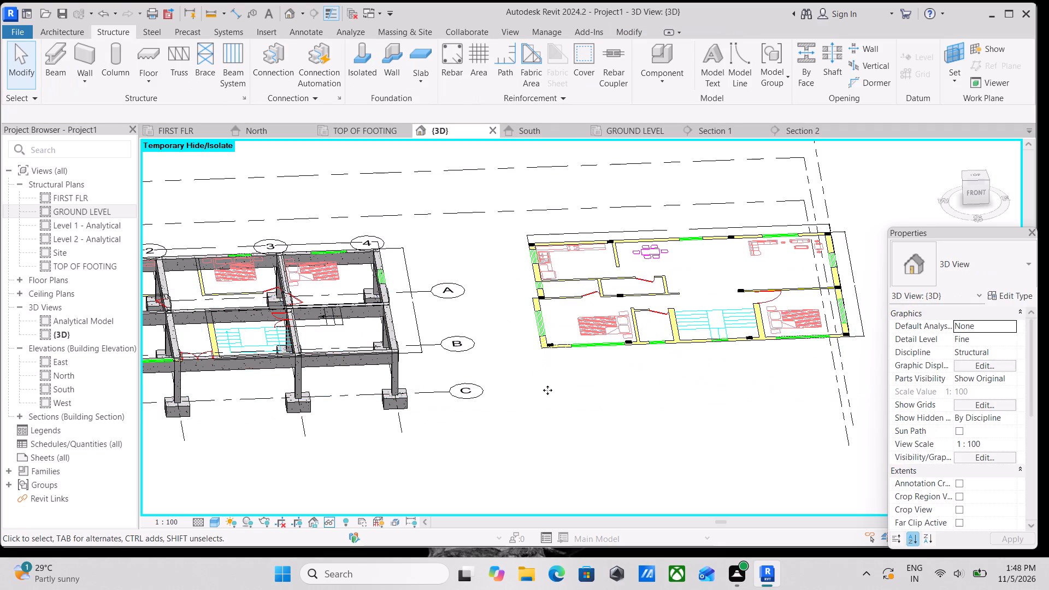
Examine the ground floor plan from the top, comparing the room layout with the beams, columns and grids.
{"action": "scroll", "coordinate": [547, 390], "scroll_direction": "down", "scroll_amount": 4}
{"action": "middle_click_drag", "start_coordinate": [532, 386], "coordinate": [549, 487], "text": "shift"}
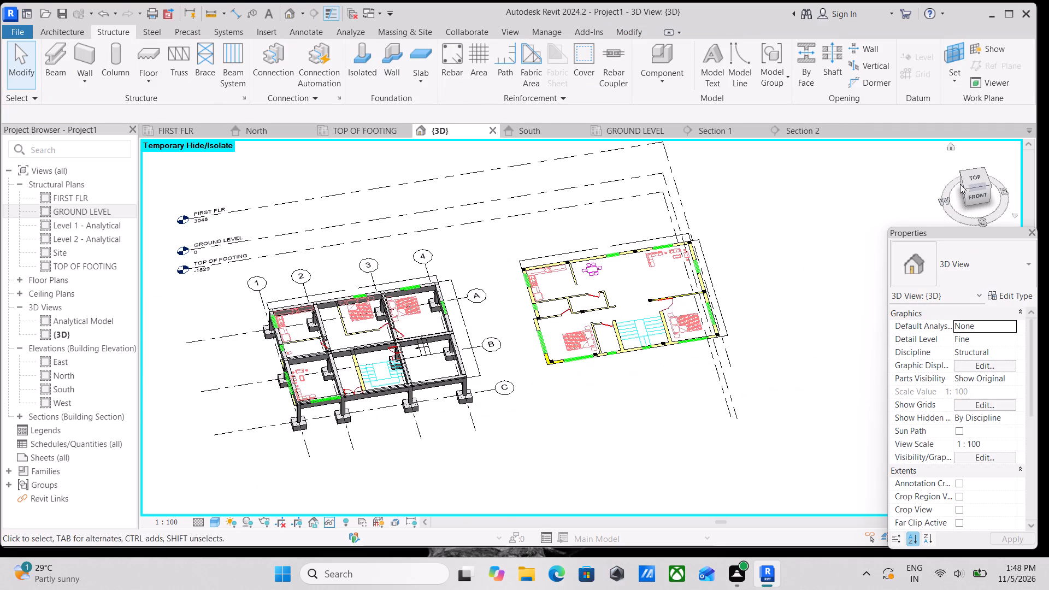
{"action": "left_click", "coordinate": [970, 176]}
{"action": "scroll", "coordinate": [444, 281], "scroll_direction": "up", "scroll_amount": 2}
{"action": "scroll", "coordinate": [353, 305], "scroll_direction": "up", "scroll_amount": 3}
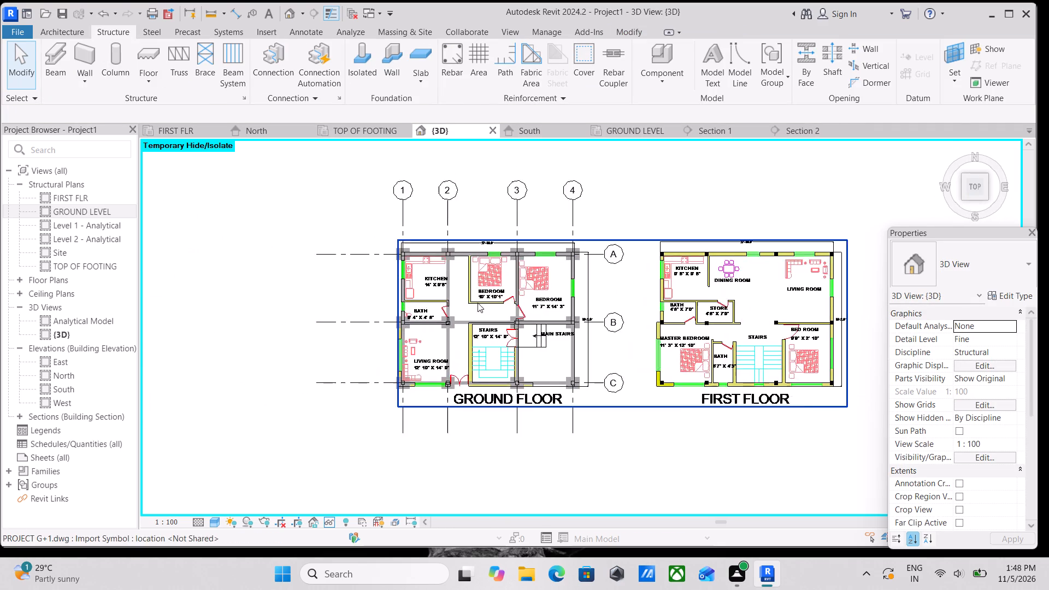
{"action": "scroll", "coordinate": [486, 300], "scroll_direction": "up", "scroll_amount": 3}
{"action": "scroll", "coordinate": [403, 288], "scroll_direction": "up", "scroll_amount": 3}
{"action": "middle_click_drag", "start_coordinate": [448, 272], "coordinate": [505, 372]}
{"action": "scroll", "coordinate": [505, 372], "scroll_direction": "up", "scroll_amount": 4}
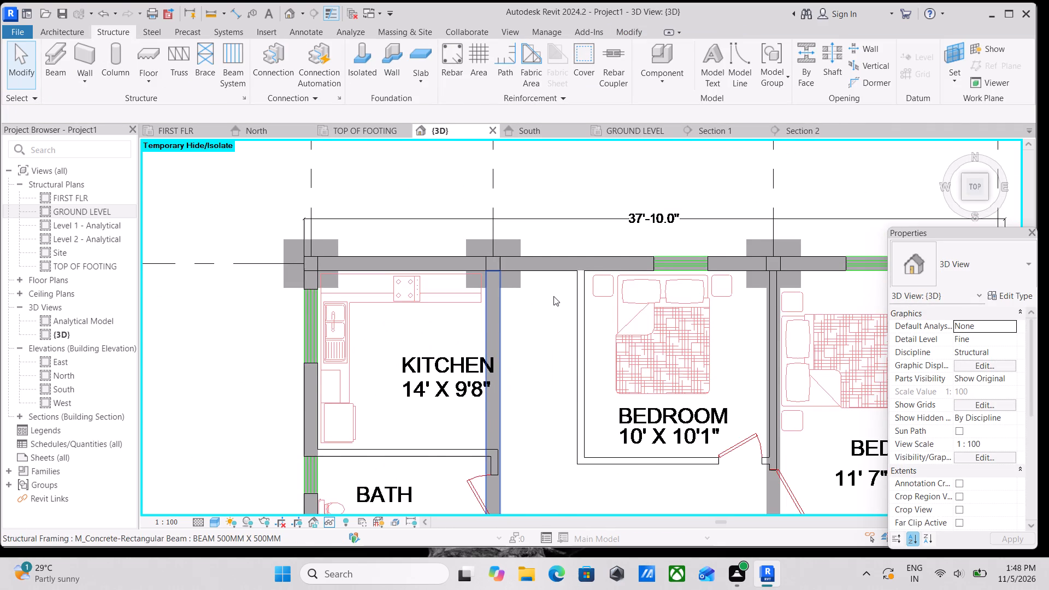
{"action": "scroll", "coordinate": [554, 295], "scroll_direction": "down", "scroll_amount": 2}
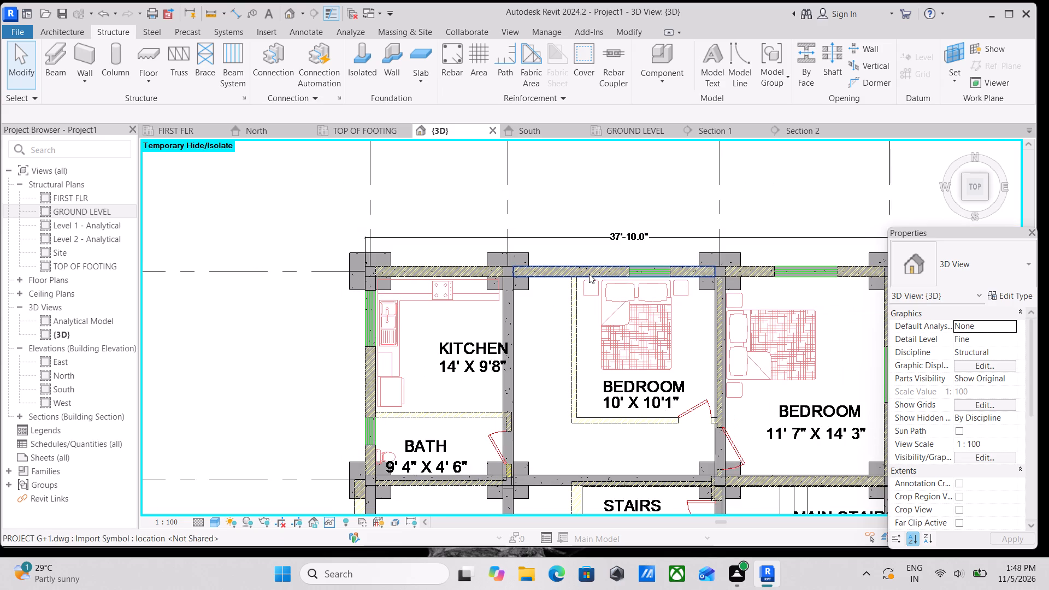
{"action": "scroll", "coordinate": [589, 274], "scroll_direction": "down", "scroll_amount": 3}
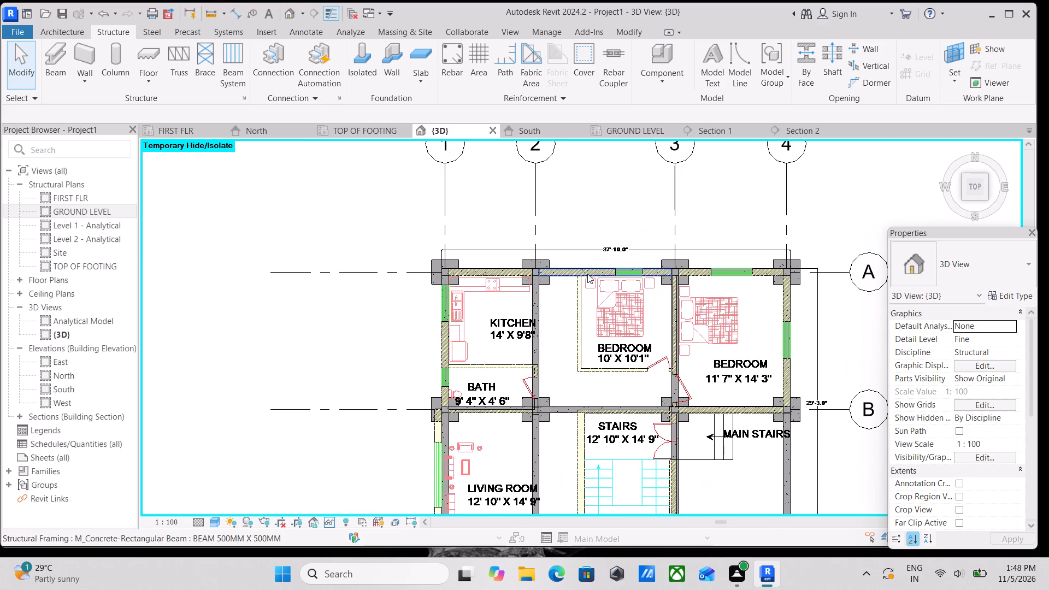
{"action": "scroll", "coordinate": [506, 244], "scroll_direction": "up", "scroll_amount": 3}
{"action": "middle_click_drag", "start_coordinate": [516, 238], "coordinate": [416, 253]}
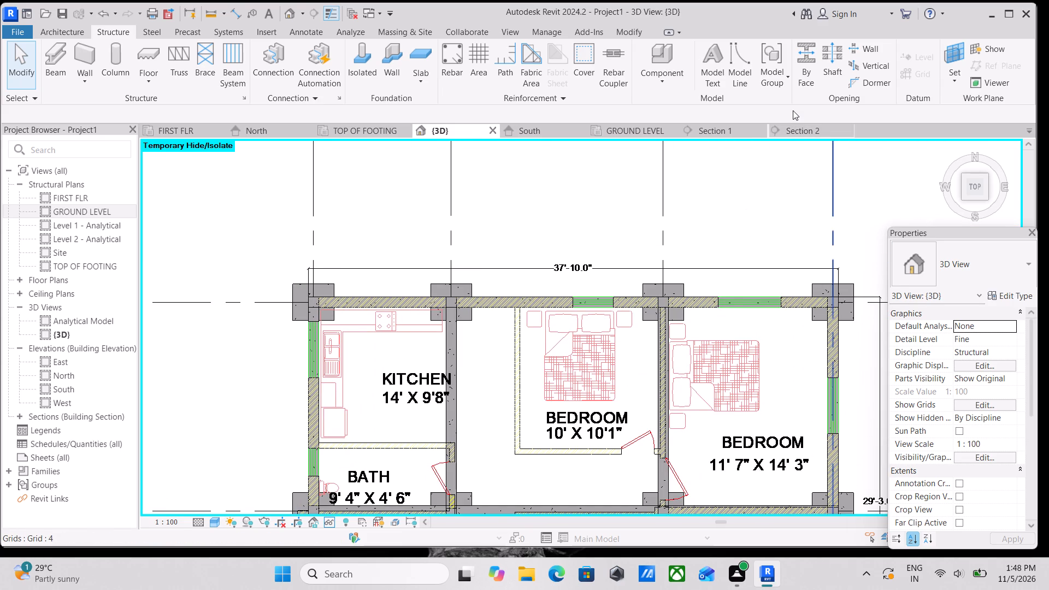
{"action": "scroll", "coordinate": [557, 286], "scroll_direction": "up", "scroll_amount": 4}
{"action": "scroll", "coordinate": [544, 361], "scroll_direction": "down", "scroll_amount": 5}
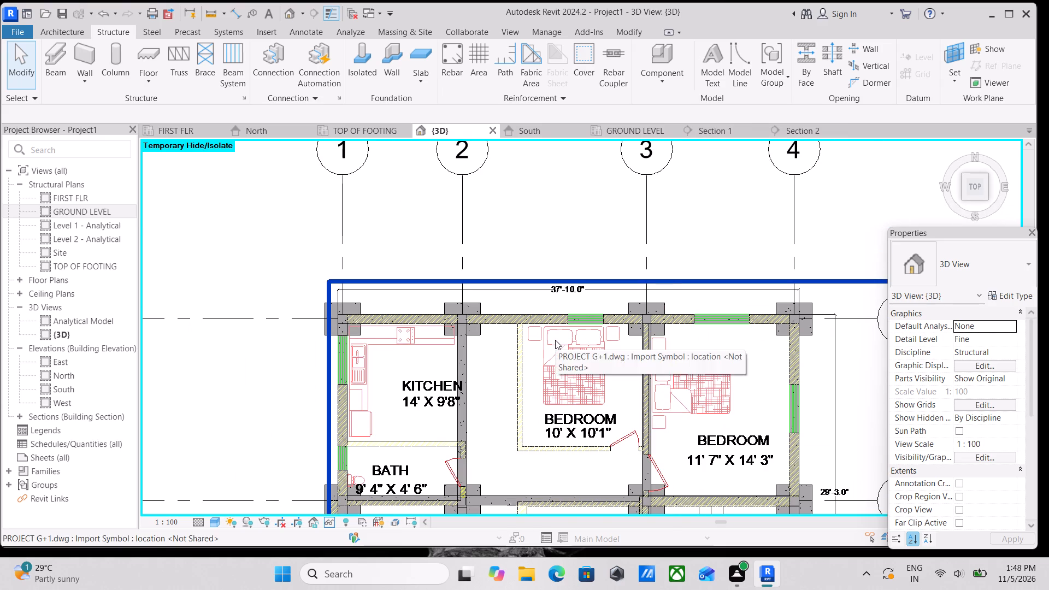
{"action": "scroll", "coordinate": [479, 358], "scroll_direction": "up", "scroll_amount": 2}
{"action": "scroll", "coordinate": [480, 356], "scroll_direction": "down", "scroll_amount": 1}
{"action": "middle_click_drag", "start_coordinate": [480, 356], "coordinate": [488, 349]}
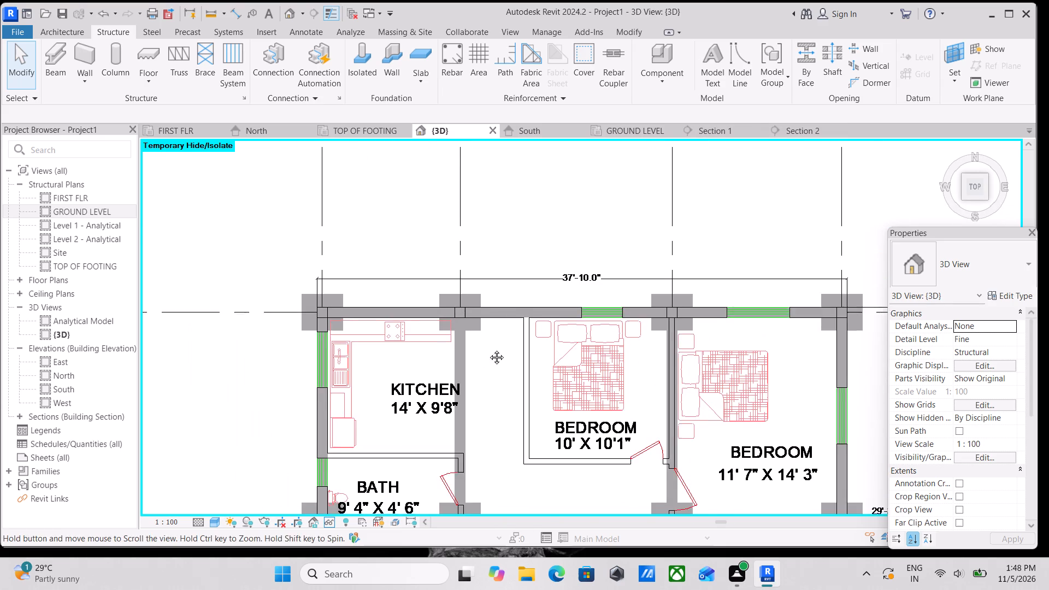
{"action": "middle_click_drag", "start_coordinate": [488, 349], "coordinate": [524, 329]}
{"action": "scroll", "coordinate": [396, 320], "scroll_direction": "up", "scroll_amount": 3}
{"action": "scroll", "coordinate": [432, 288], "scroll_direction": "down", "scroll_amount": 2}
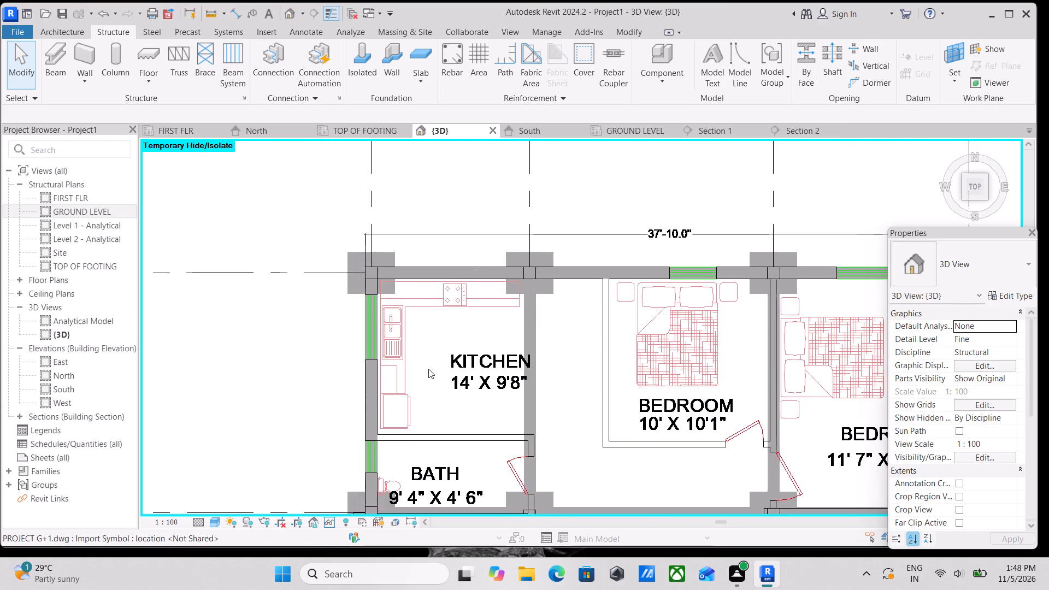
{"action": "middle_click_drag", "start_coordinate": [428, 369], "coordinate": [428, 294]}
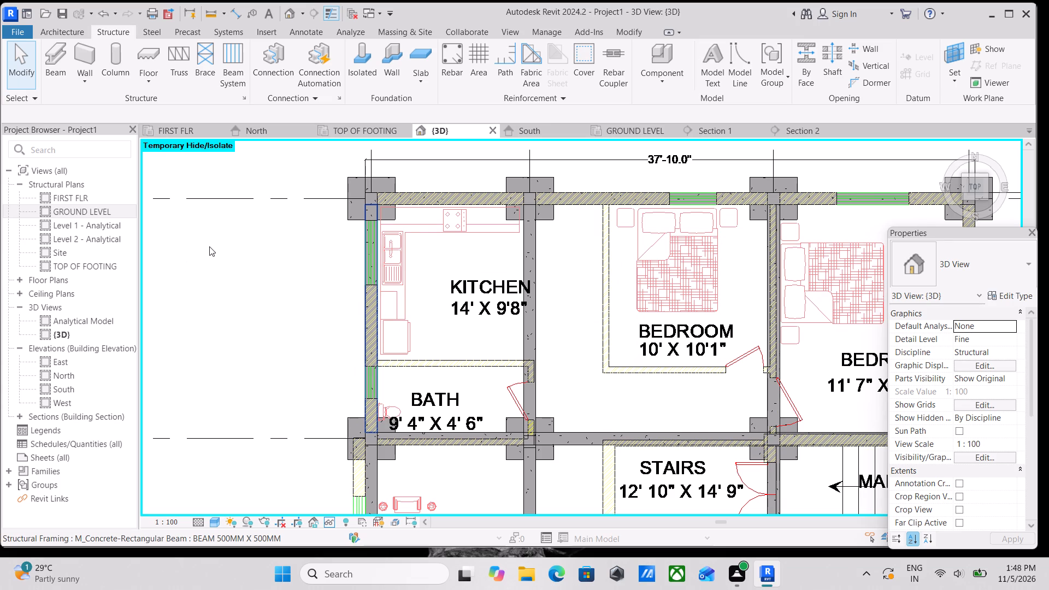
{"action": "scroll", "coordinate": [209, 246], "scroll_direction": "down", "scroll_amount": 2}
{"action": "middle_click_drag", "start_coordinate": [307, 318], "coordinate": [305, 305]}
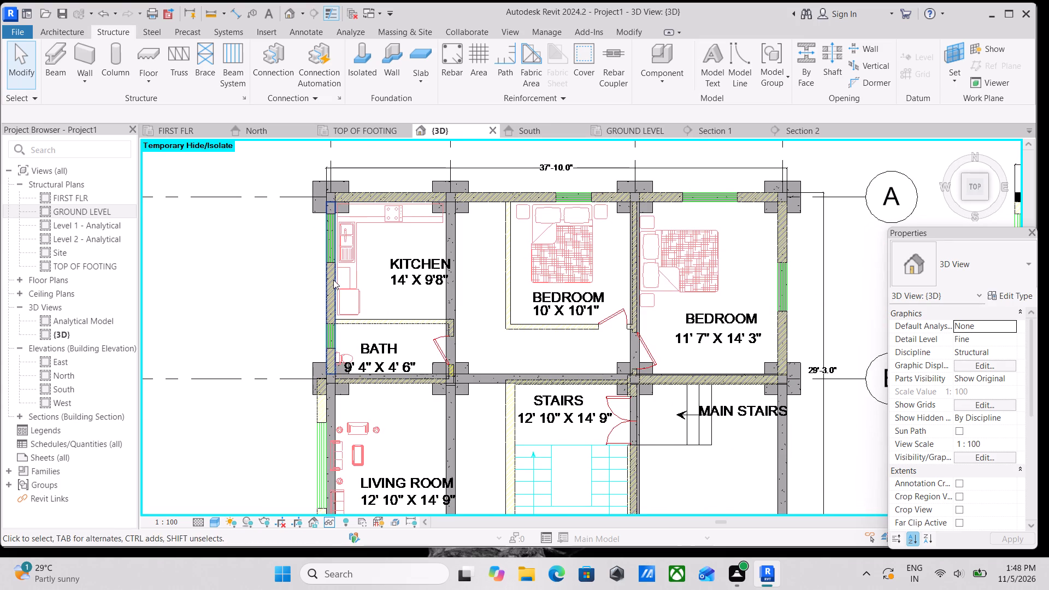
{"action": "scroll", "coordinate": [357, 238], "scroll_direction": "down", "scroll_amount": 1}
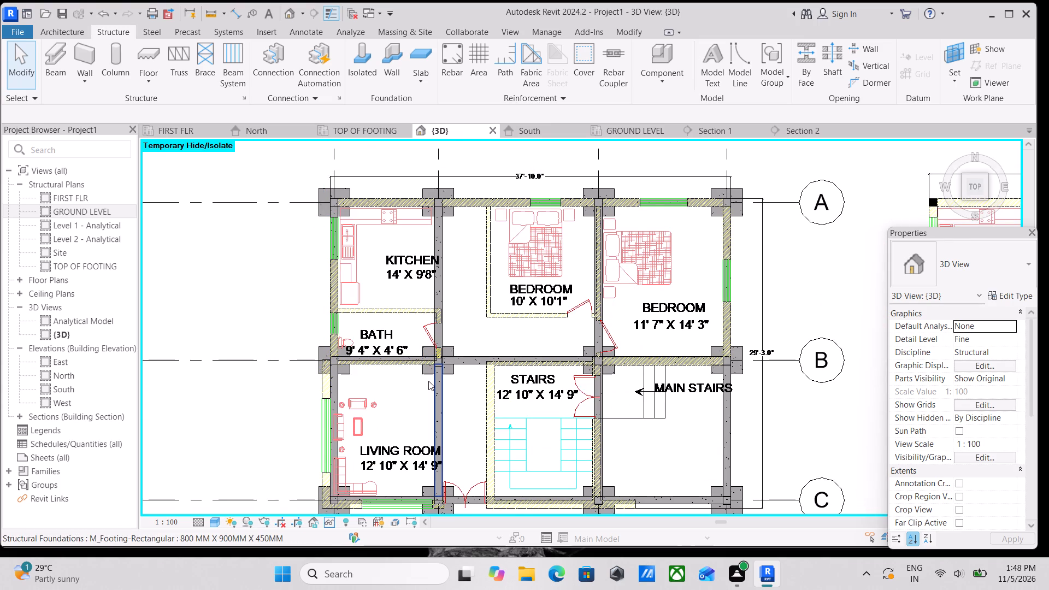
{"action": "scroll", "coordinate": [531, 406], "scroll_direction": "up", "scroll_amount": 2}
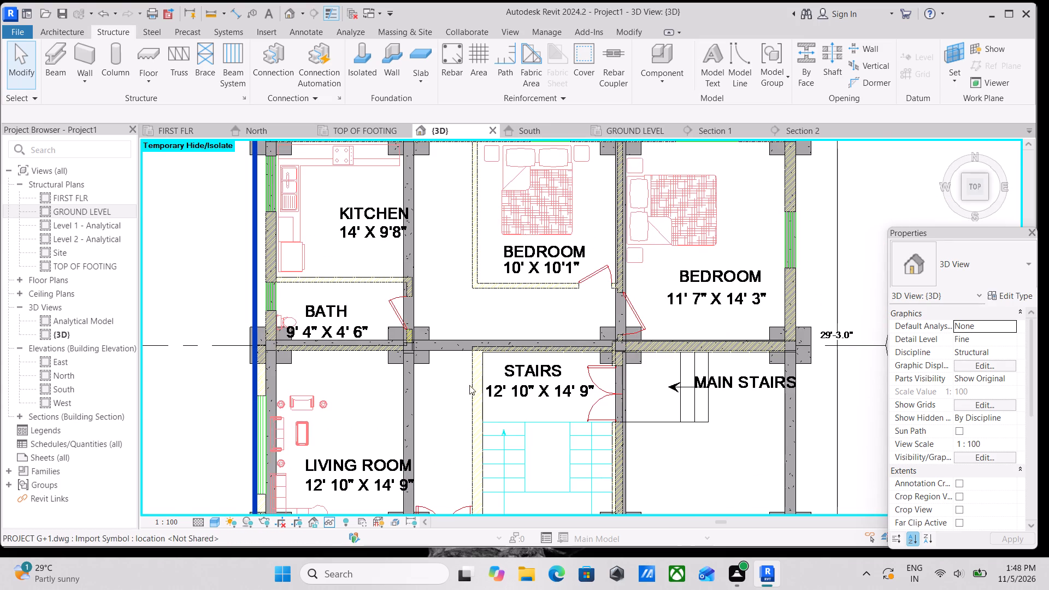
{"action": "middle_click_drag", "start_coordinate": [461, 384], "coordinate": [469, 374]}
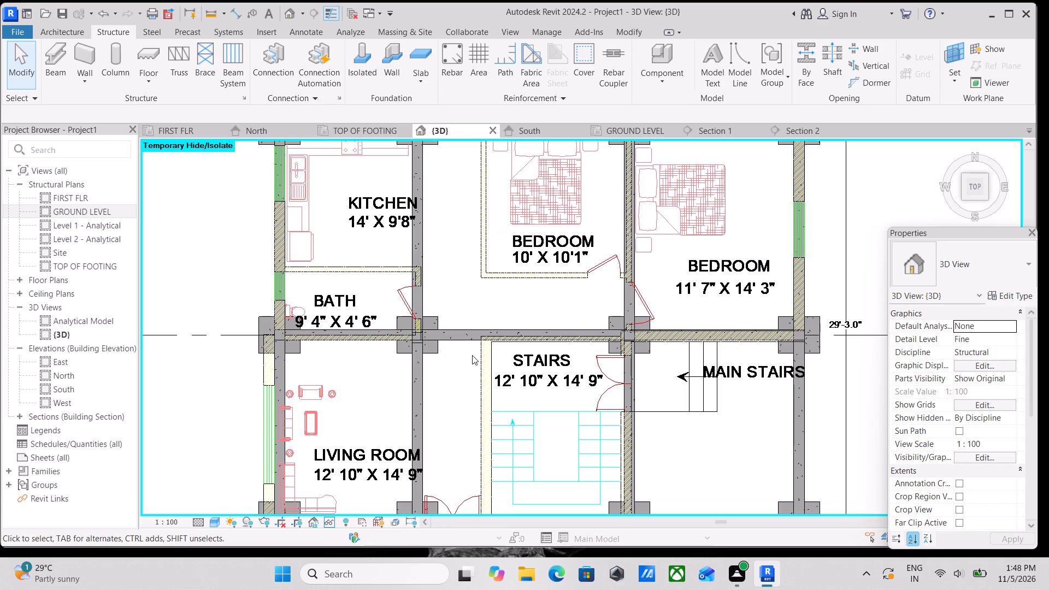
{"action": "scroll", "coordinate": [472, 355], "scroll_direction": "down", "scroll_amount": 2}
{"action": "middle_click_drag", "start_coordinate": [472, 355], "coordinate": [480, 387]}
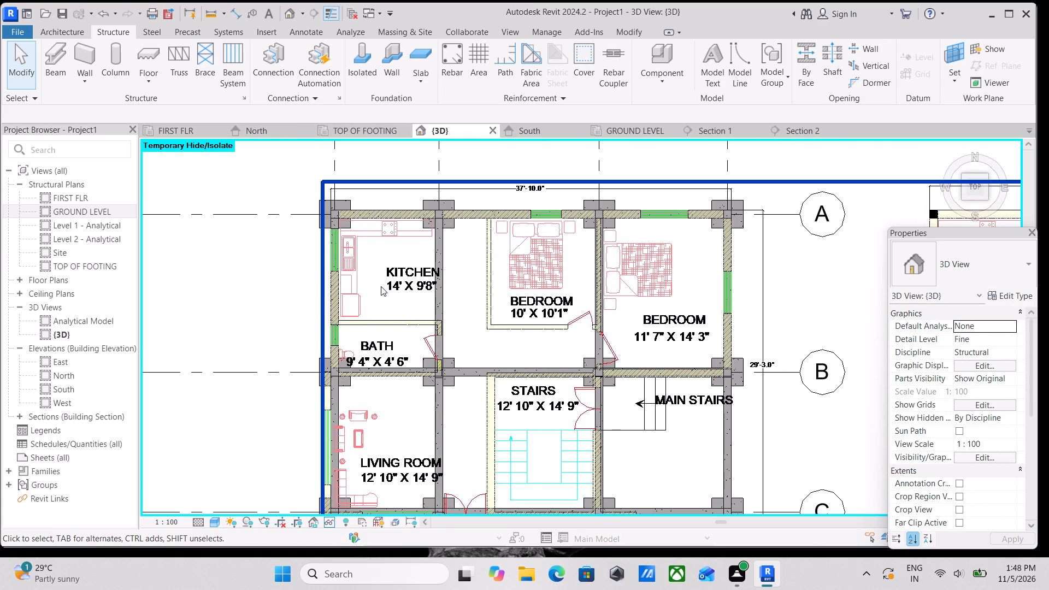
{"action": "scroll", "coordinate": [375, 259], "scroll_direction": "up", "scroll_amount": 2}
{"action": "middle_click_drag", "start_coordinate": [373, 263], "coordinate": [358, 300]}
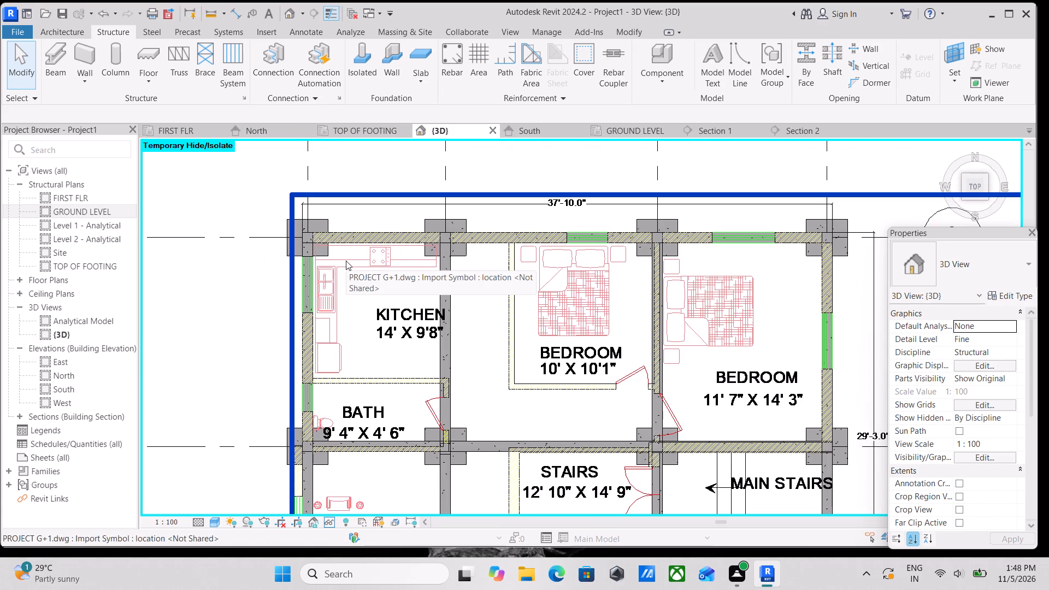
Start a Generic 300mm structural floor and sketch a rectangular boundary about 4431 mm long over the kitchen and bath, between grids 1–2 and A–B.
{"action": "left_click", "coordinate": [153, 73]}
{"action": "left_click", "coordinate": [161, 97]}
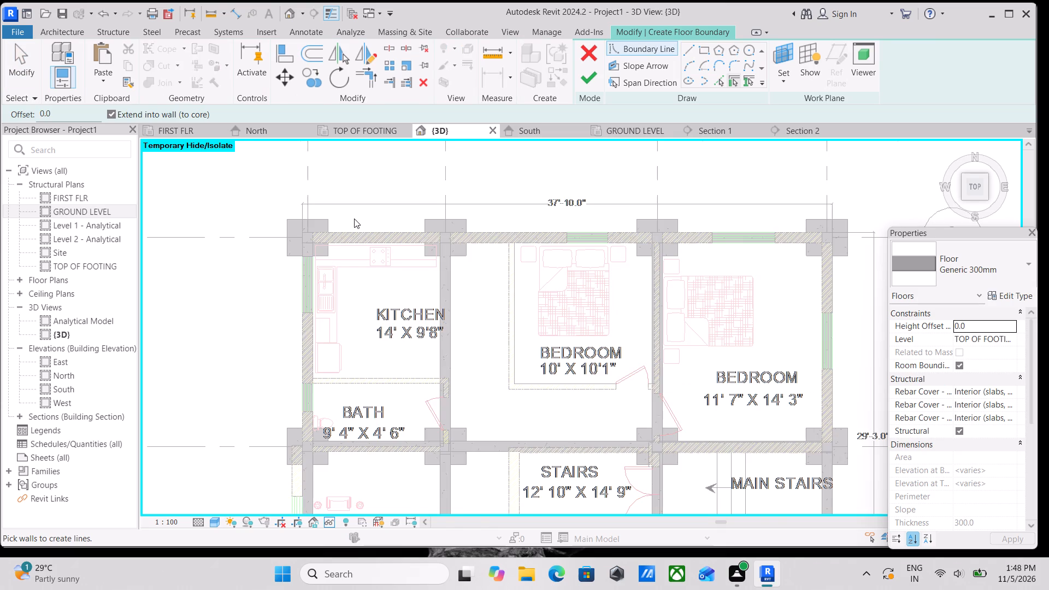
{"action": "scroll", "coordinate": [354, 219], "scroll_direction": "up", "scroll_amount": 2}
{"action": "left_click", "coordinate": [704, 48]}
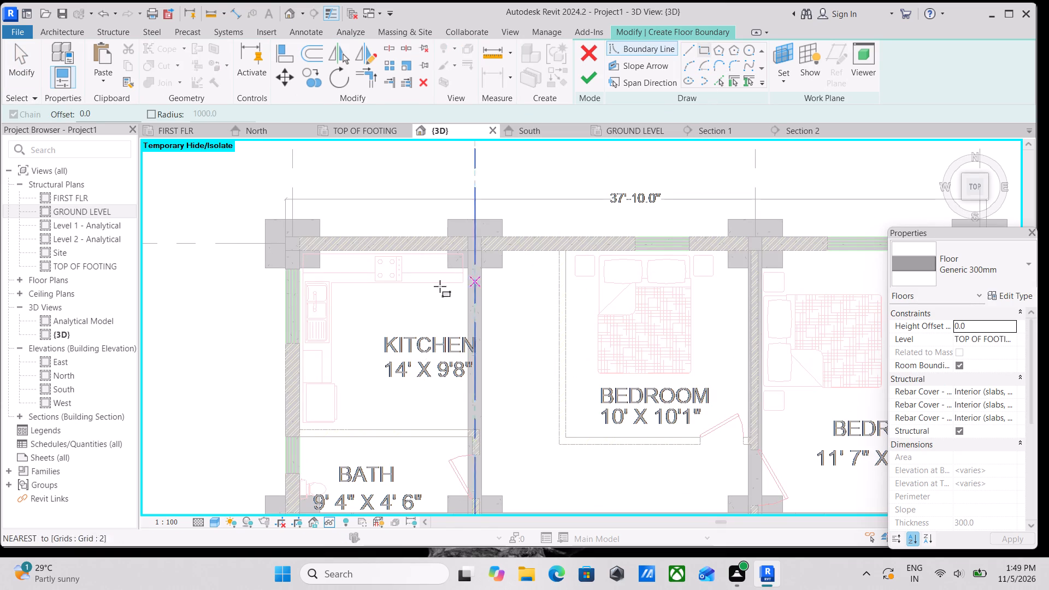
{"action": "scroll", "coordinate": [304, 246], "scroll_direction": "up", "scroll_amount": 6}
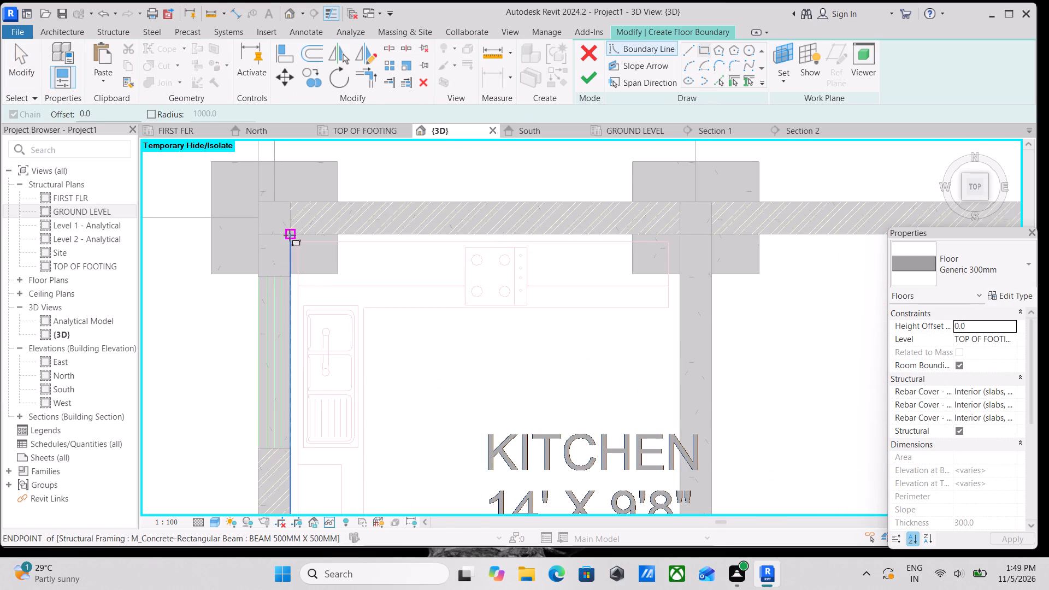
{"action": "left_click", "coordinate": [290, 235]}
{"action": "scroll", "coordinate": [387, 411], "scroll_direction": "down", "scroll_amount": 1}
{"action": "middle_click_drag", "start_coordinate": [386, 408], "coordinate": [382, 285]}
{"action": "scroll", "coordinate": [475, 422], "scroll_direction": "down", "scroll_amount": 4}
{"action": "middle_click_drag", "start_coordinate": [473, 416], "coordinate": [432, 294]}
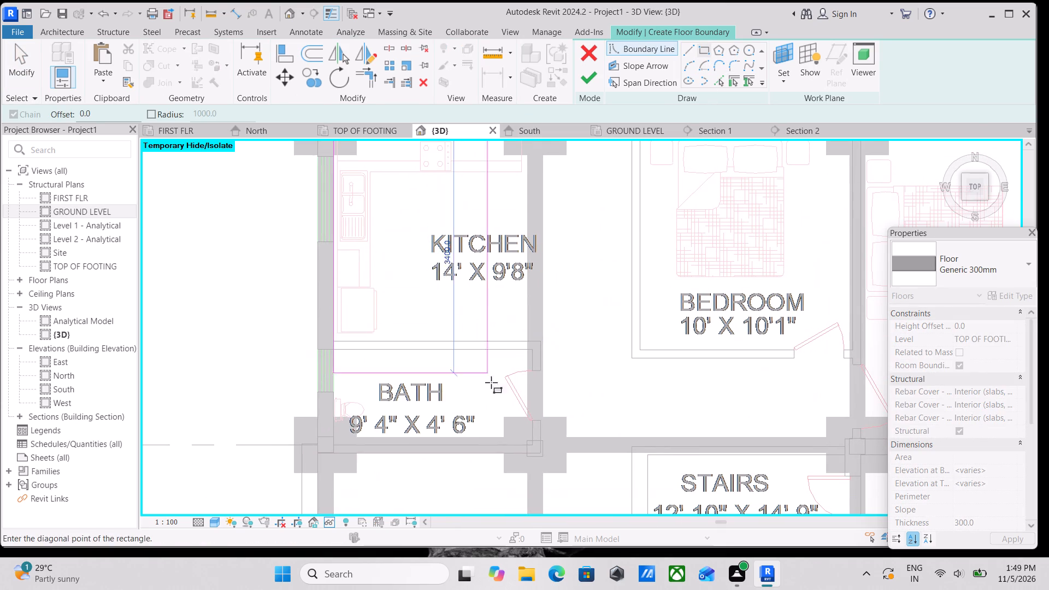
{"action": "scroll", "coordinate": [528, 440], "scroll_direction": "up", "scroll_amount": 3}
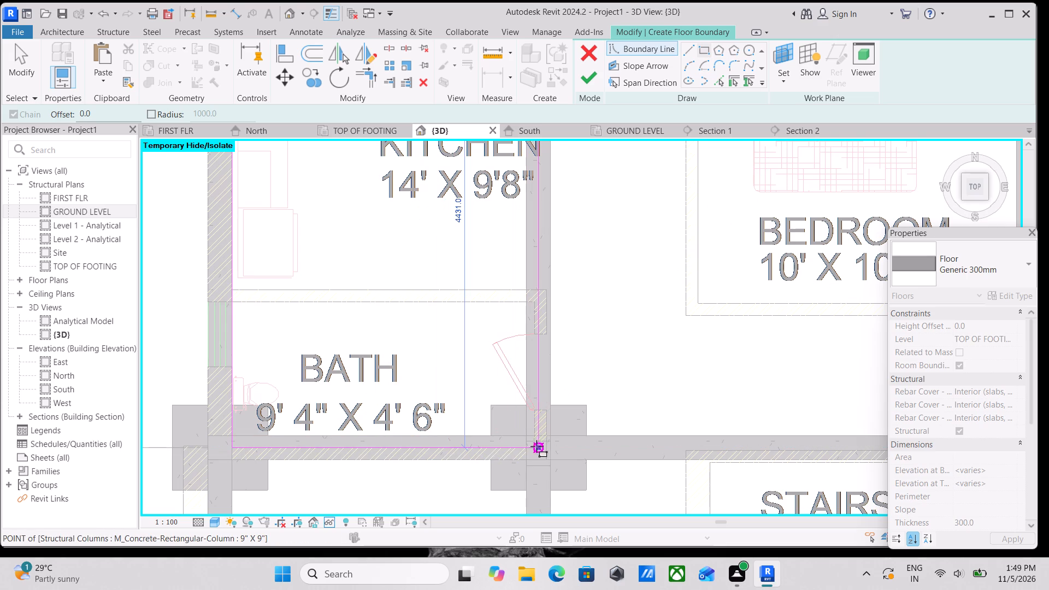
{"action": "scroll", "coordinate": [533, 446], "scroll_direction": "up", "scroll_amount": 3}
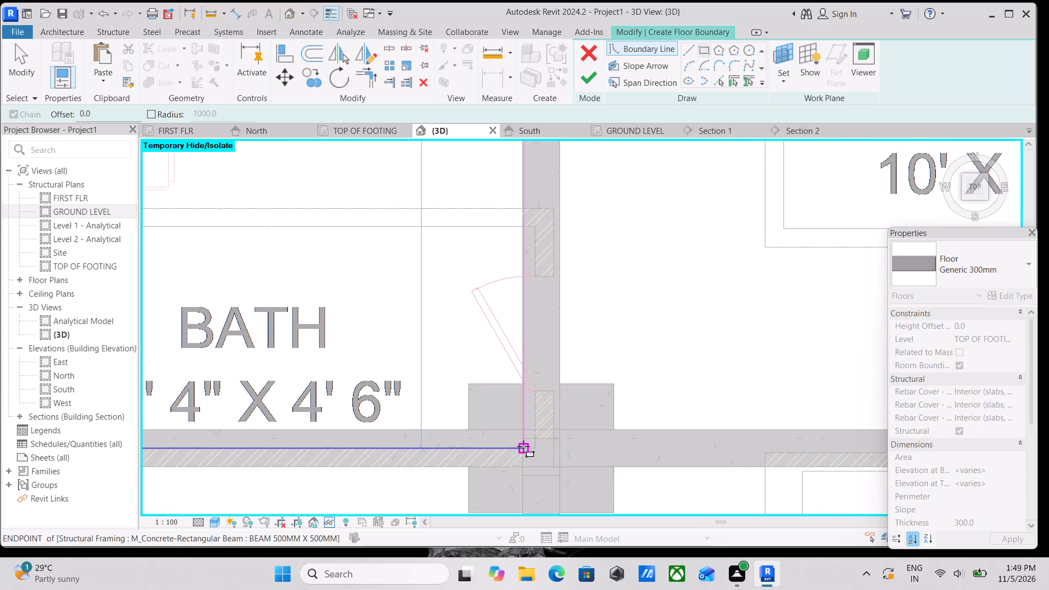
{"action": "left_click", "coordinate": [533, 445]}
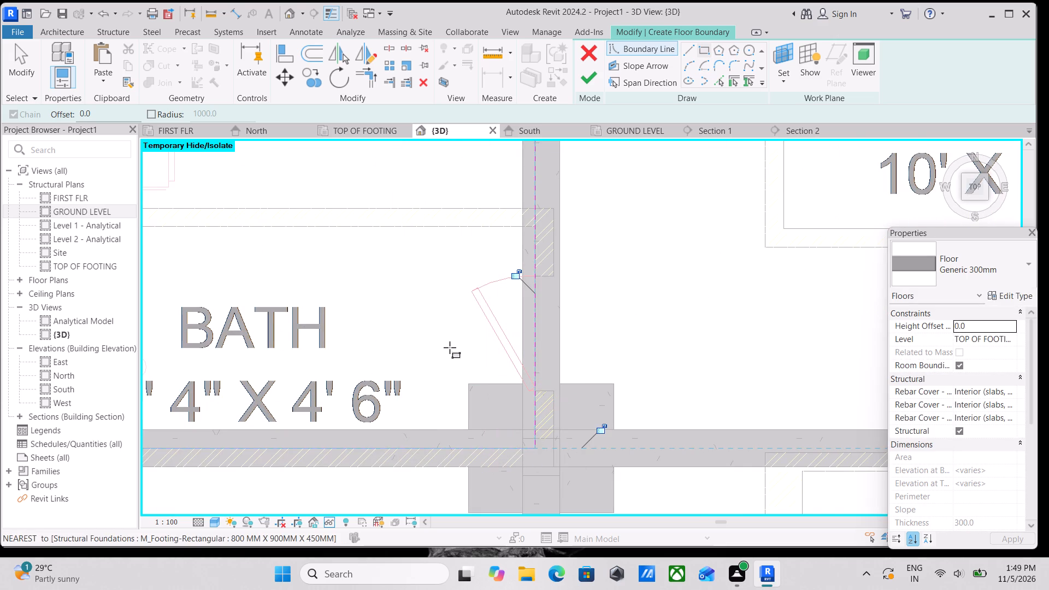
{"action": "scroll", "coordinate": [450, 347], "scroll_direction": "down", "scroll_amount": 5}
{"action": "middle_click_drag", "start_coordinate": [455, 352], "coordinate": [445, 423]}
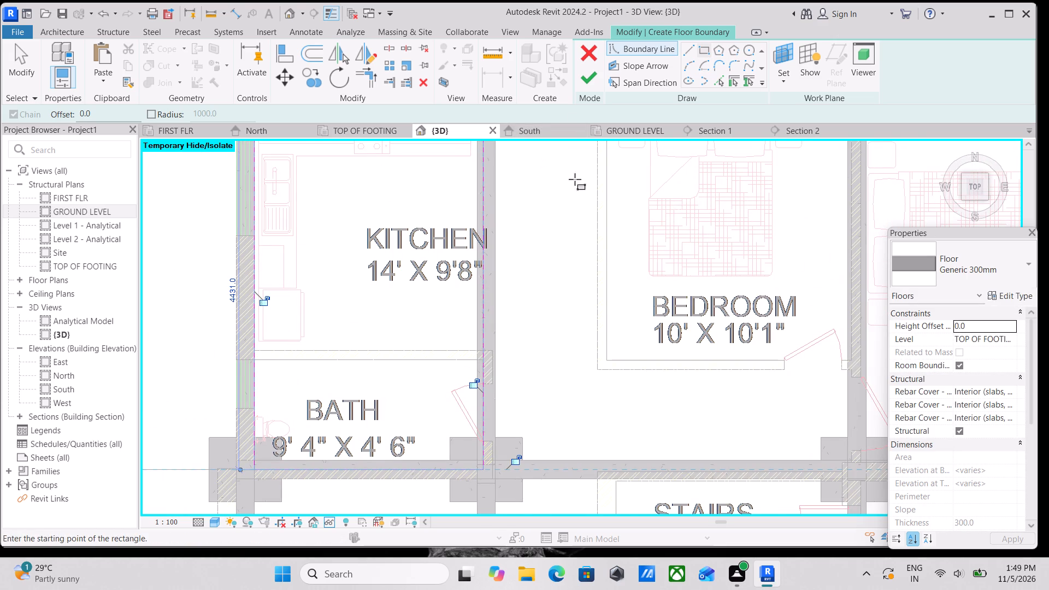
Set the floor's level to GROUND LEVEL and finish the kitchen and bath slab.
{"action": "left_click", "coordinate": [1006, 338]}
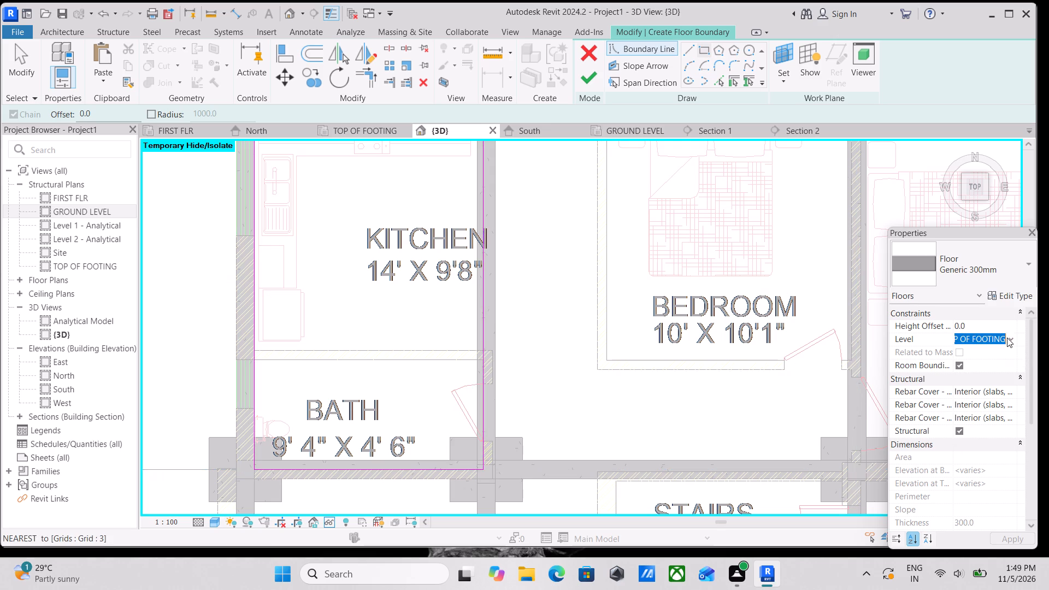
{"action": "left_click", "coordinate": [998, 358]}
{"action": "scroll", "coordinate": [703, 297], "scroll_direction": "down", "scroll_amount": 1}
{"action": "middle_click_drag", "start_coordinate": [679, 305], "coordinate": [678, 455]}
{"action": "left_click", "coordinate": [581, 78]}
Orbit around the new kitchen and bath slab and examine how its edges meet the surrounding beams.
{"action": "scroll", "coordinate": [456, 294], "scroll_direction": "down", "scroll_amount": 7}
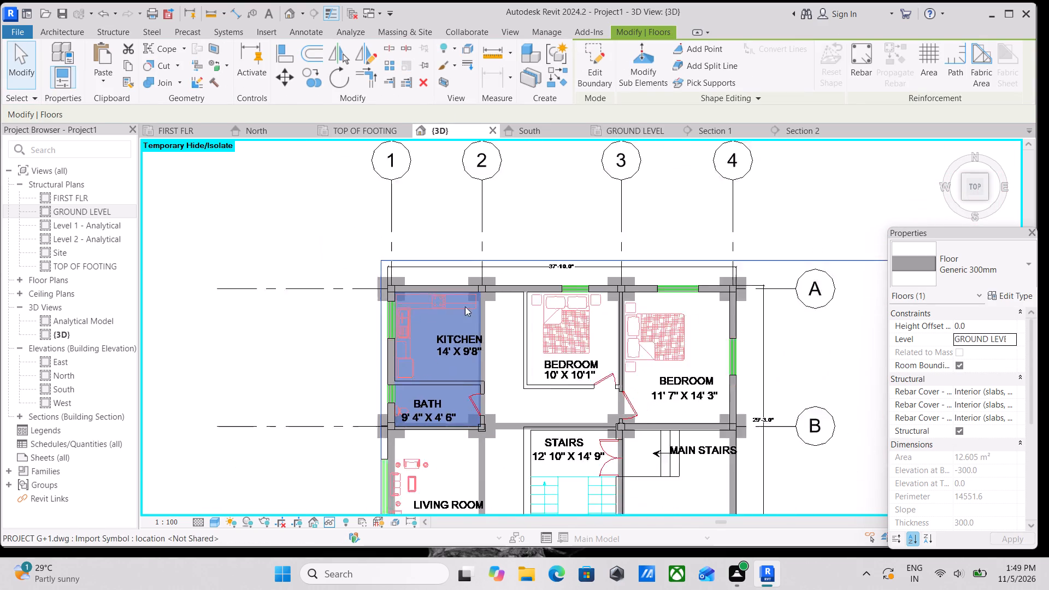
{"action": "scroll", "coordinate": [485, 359], "scroll_direction": "down", "scroll_amount": 1}
{"action": "middle_click_drag", "start_coordinate": [492, 364], "coordinate": [638, 188], "text": "shift"}
{"action": "middle_click_drag", "start_coordinate": [522, 410], "coordinate": [535, 315], "text": "shift"}
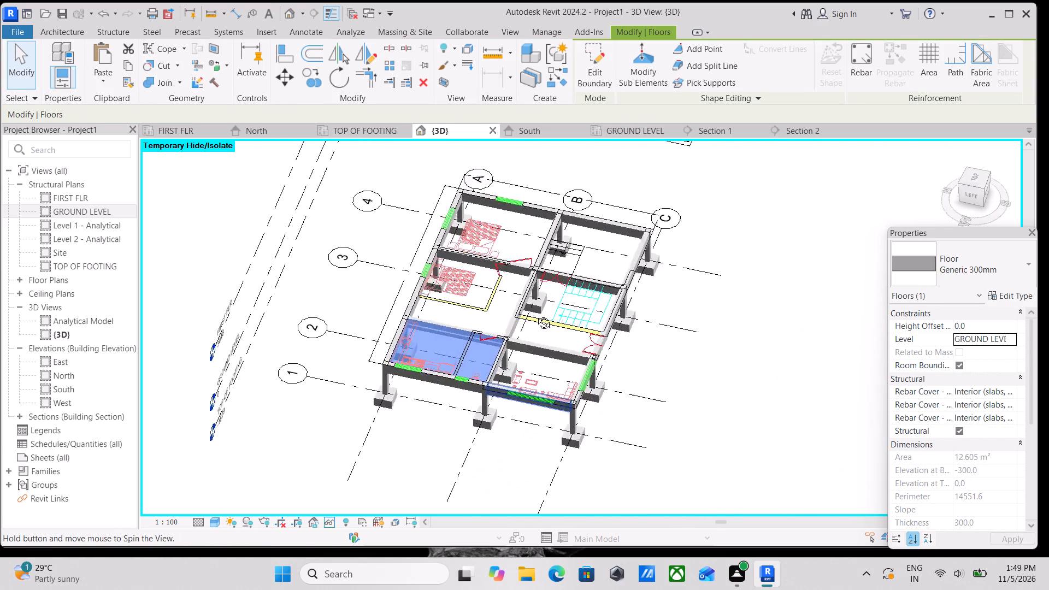
{"action": "middle_click_drag", "start_coordinate": [535, 315], "coordinate": [578, 220], "text": "shift"}
{"action": "scroll", "coordinate": [523, 327], "scroll_direction": "up", "scroll_amount": 12}
{"action": "key", "text": "Escape"}
{"action": "scroll", "coordinate": [441, 308], "scroll_direction": "up", "scroll_amount": 4}
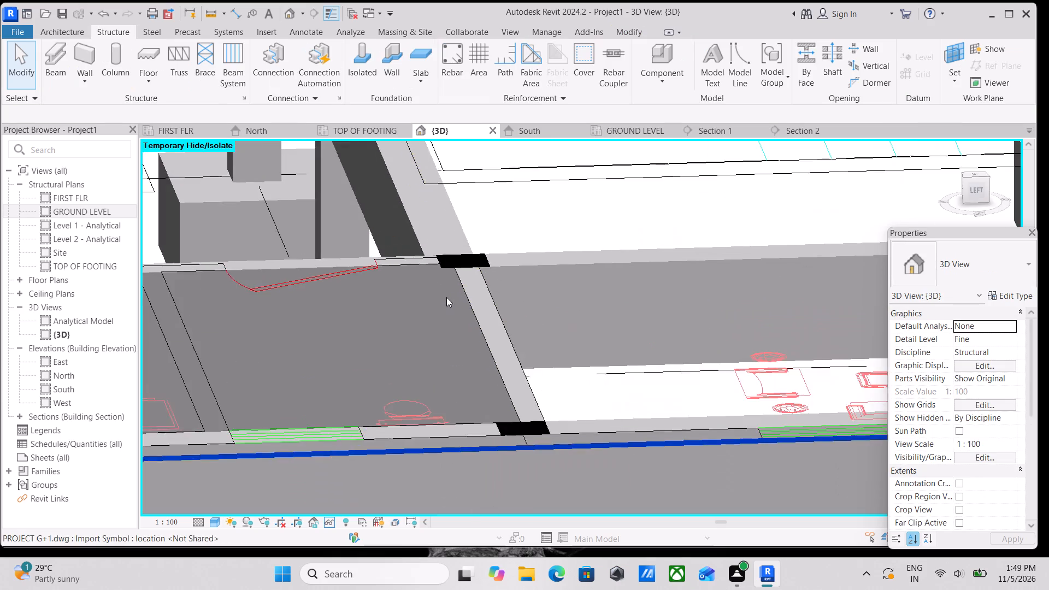
{"action": "scroll", "coordinate": [451, 292], "scroll_direction": "up", "scroll_amount": 2}
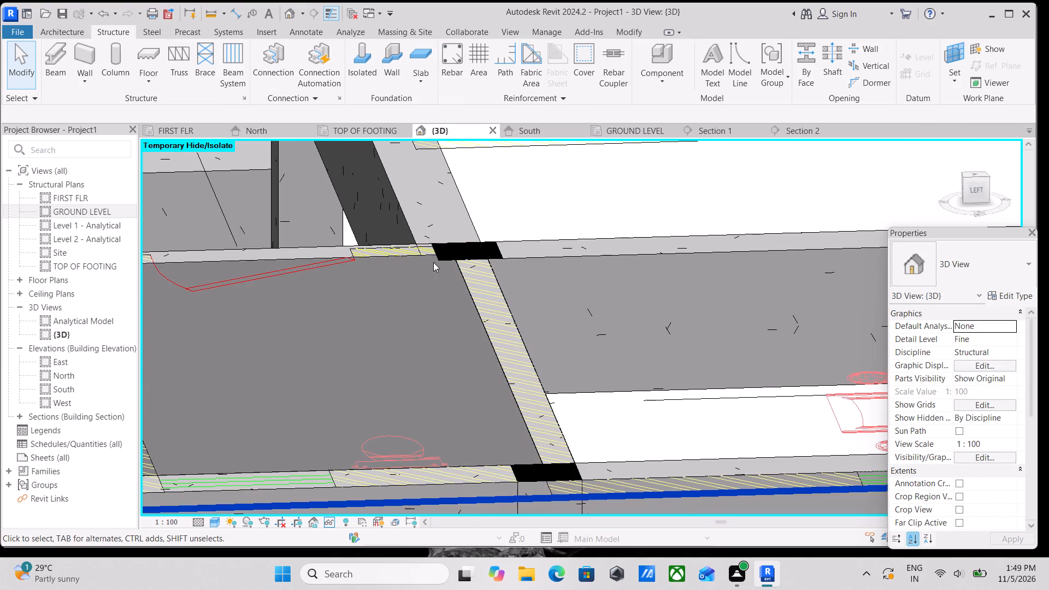
Temporarily hide the imported PROJECT G+1.dwg floor plan in the 3D view.
{"action": "scroll", "coordinate": [434, 262], "scroll_direction": "down", "scroll_amount": 3}
{"action": "scroll", "coordinate": [495, 263], "scroll_direction": "down", "scroll_amount": 2}
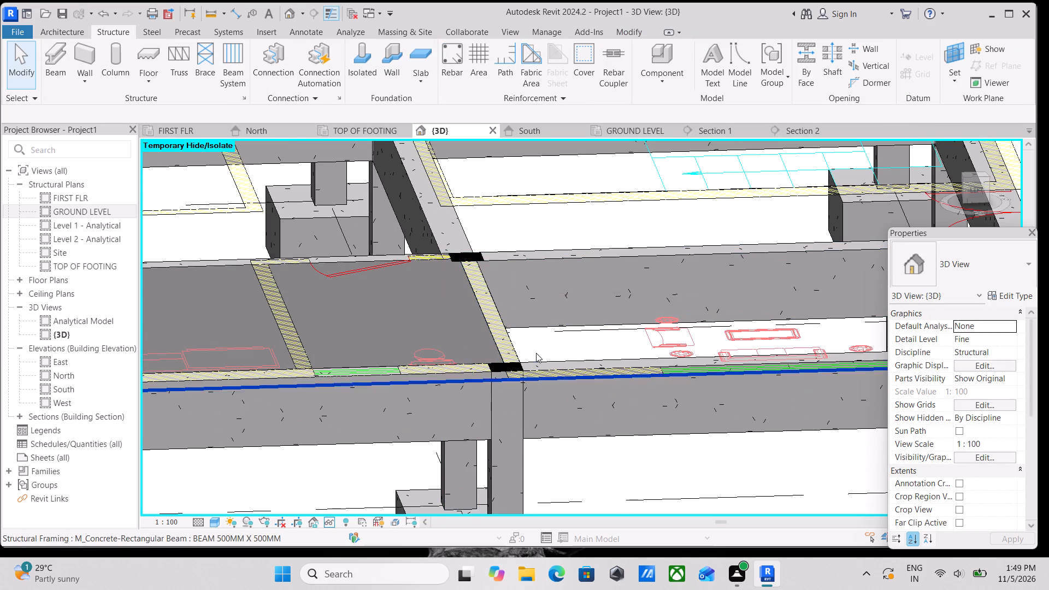
{"action": "scroll", "coordinate": [547, 376], "scroll_direction": "down", "scroll_amount": 7}
{"action": "middle_click_drag", "start_coordinate": [555, 372], "coordinate": [334, 403]}
{"action": "scroll", "coordinate": [411, 377], "scroll_direction": "down", "scroll_amount": 1}
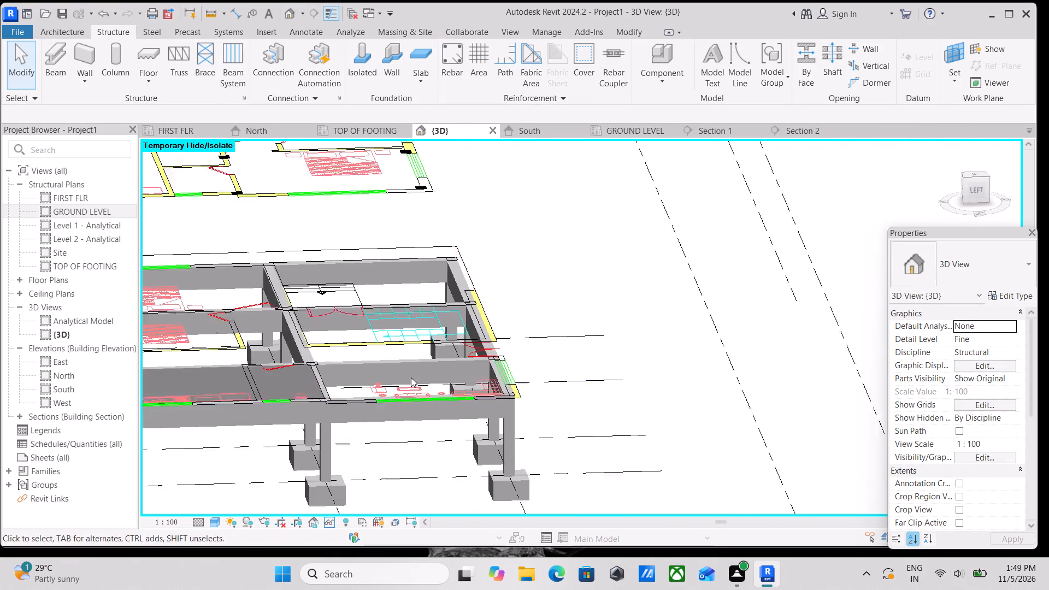
{"action": "scroll", "coordinate": [411, 377], "scroll_direction": "down", "scroll_amount": 2}
{"action": "left_click", "coordinate": [328, 239]}
{"action": "middle_click_drag", "start_coordinate": [328, 253], "coordinate": [331, 300]}
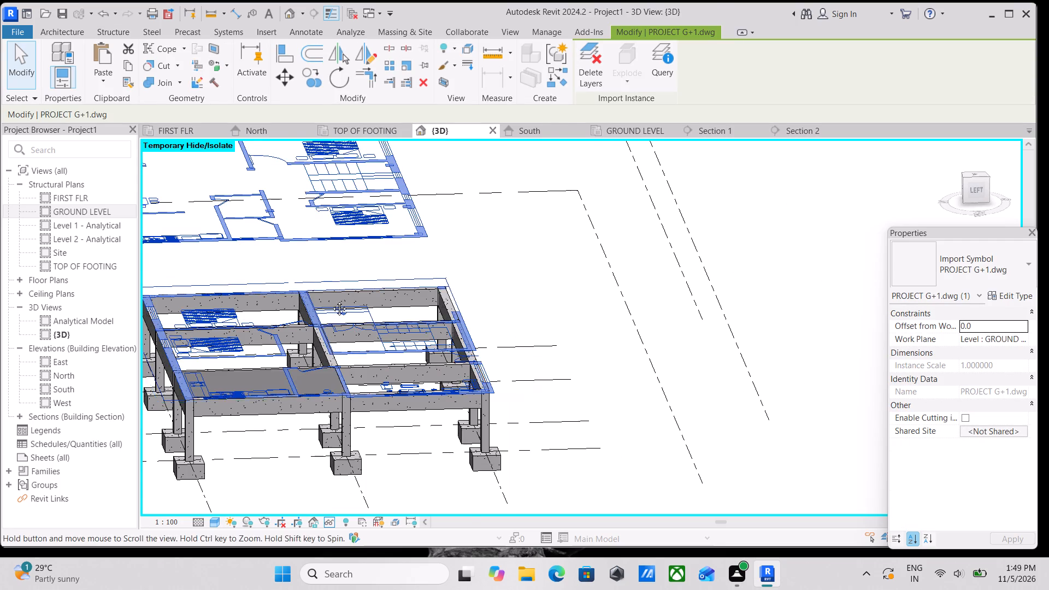
{"action": "middle_click_drag", "start_coordinate": [331, 300], "coordinate": [338, 337]}
{"action": "type", "text": "HH"}
Orbit around the beam frame and examine the finished slab and the open bays beside it from above.
{"action": "scroll", "coordinate": [319, 395], "scroll_direction": "up", "scroll_amount": 1}
{"action": "middle_click_drag", "start_coordinate": [320, 387], "coordinate": [391, 285]}
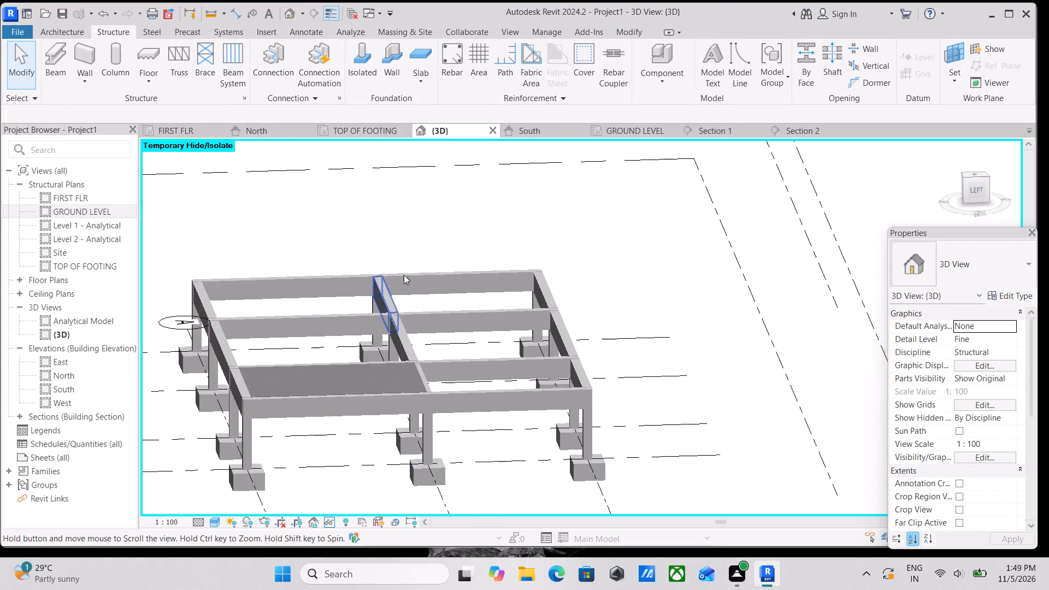
{"action": "scroll", "coordinate": [403, 383], "scroll_direction": "down", "scroll_amount": 2}
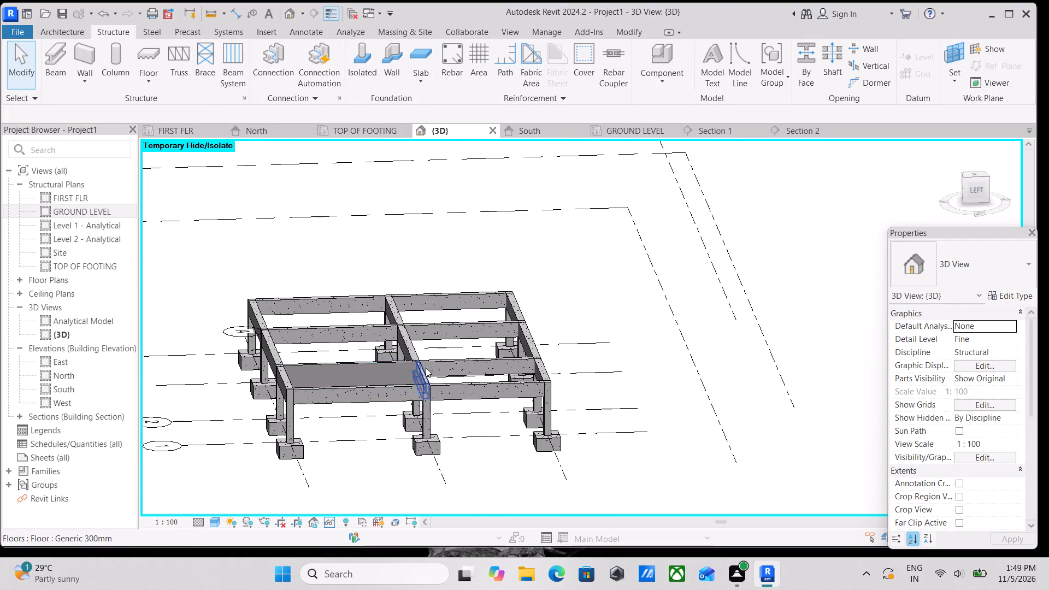
{"action": "middle_click_drag", "start_coordinate": [426, 365], "coordinate": [275, 498], "text": "shift"}
{"action": "scroll", "coordinate": [369, 360], "scroll_direction": "up", "scroll_amount": 3}
{"action": "scroll", "coordinate": [467, 441], "scroll_direction": "up", "scroll_amount": 1}
{"action": "middle_click_drag", "start_coordinate": [464, 440], "coordinate": [401, 522]}
{"action": "middle_click_drag", "start_coordinate": [421, 503], "coordinate": [468, 408]}
{"action": "middle_click_drag", "start_coordinate": [452, 415], "coordinate": [449, 517], "text": "shift"}
{"action": "middle_click_drag", "start_coordinate": [472, 438], "coordinate": [482, 478], "text": "shift"}
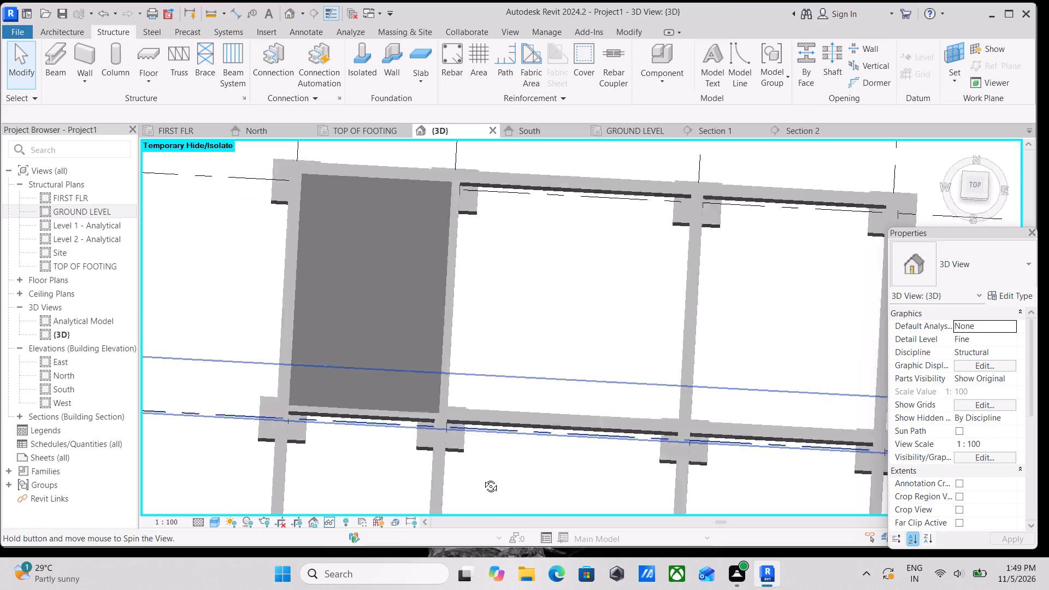
{"action": "middle_click_drag", "start_coordinate": [482, 478], "coordinate": [486, 499], "text": "shift"}
{"action": "scroll", "coordinate": [487, 443], "scroll_direction": "up", "scroll_amount": 1}
{"action": "scroll", "coordinate": [489, 432], "scroll_direction": "down", "scroll_amount": 3}
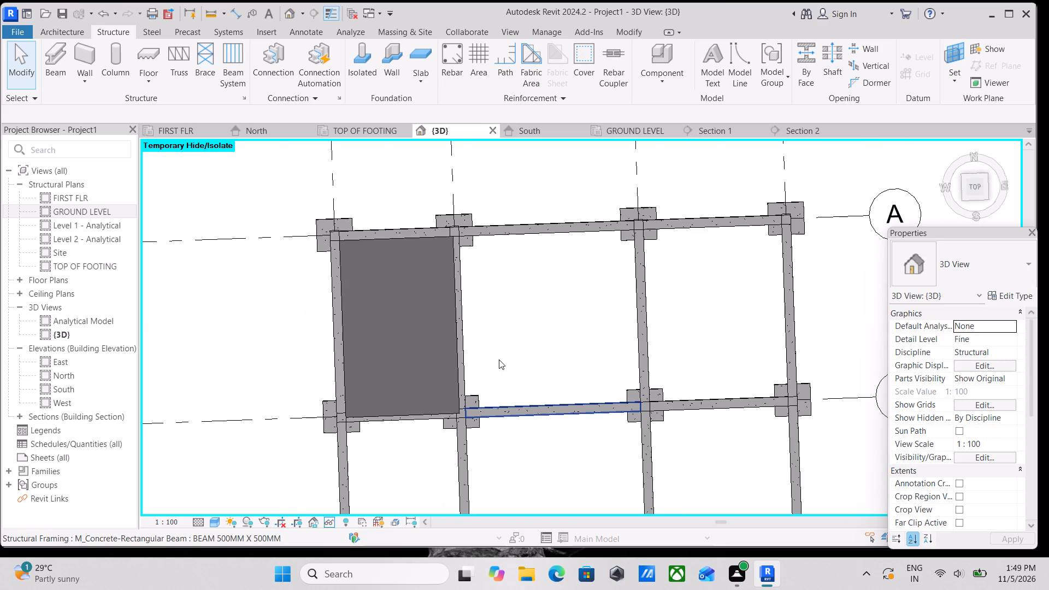
Create a Generic 300mm structural floor from a rectangle about 4384 by 4317 mm in the bay between grids 2–3 and A–B.
{"action": "left_click", "coordinate": [975, 195]}
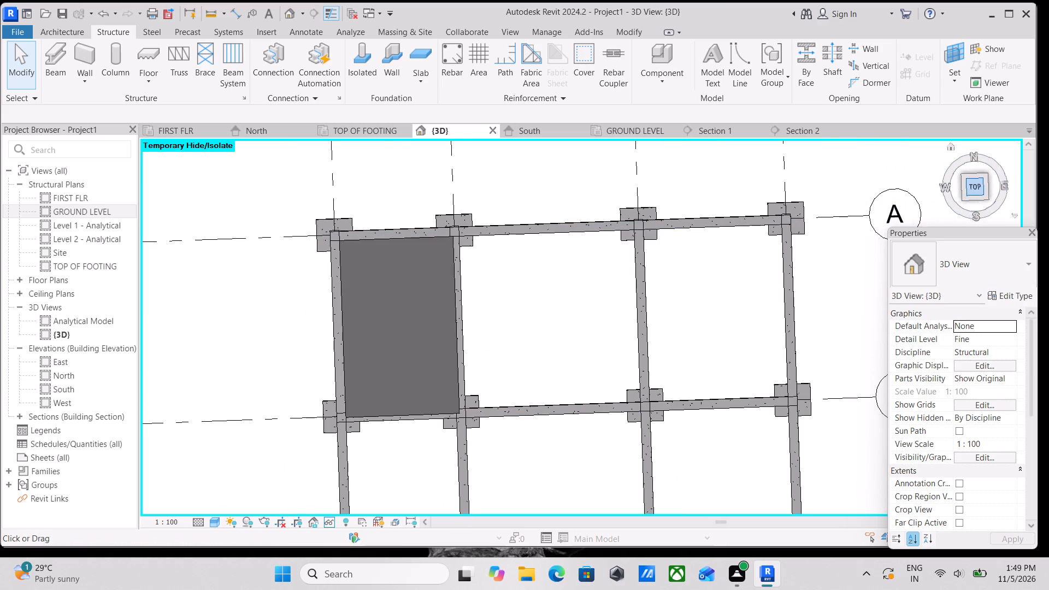
{"action": "scroll", "coordinate": [695, 429], "scroll_direction": "up", "scroll_amount": 9}
{"action": "middle_click_drag", "start_coordinate": [346, 266], "coordinate": [353, 416]}
{"action": "scroll", "coordinate": [338, 305], "scroll_direction": "up", "scroll_amount": 4}
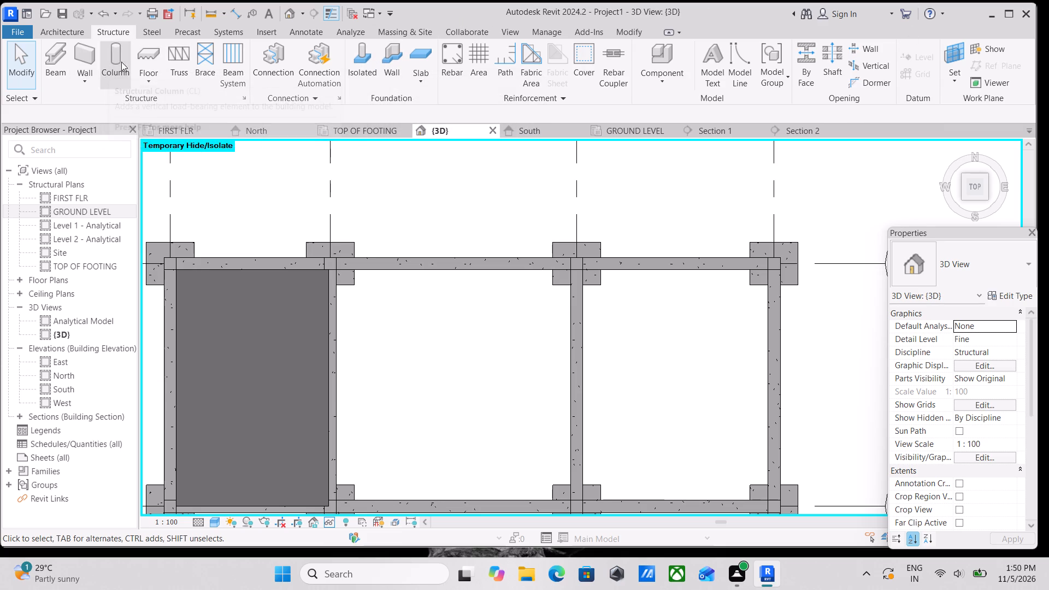
{"action": "left_click", "coordinate": [145, 79]}
{"action": "left_click", "coordinate": [145, 97]}
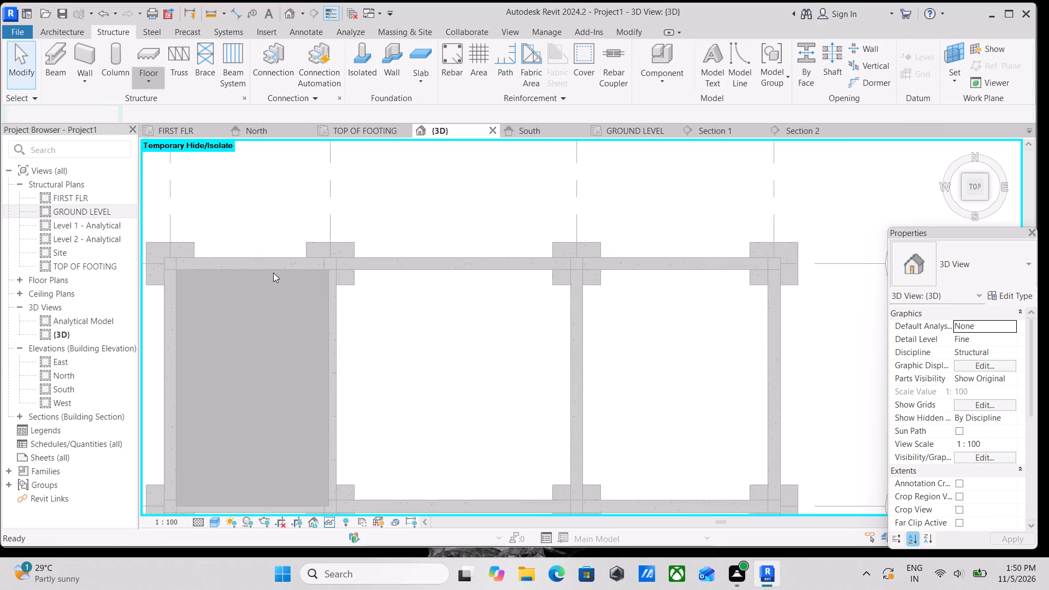
{"action": "scroll", "coordinate": [384, 304], "scroll_direction": "up", "scroll_amount": 3}
{"action": "left_click", "coordinate": [702, 53]}
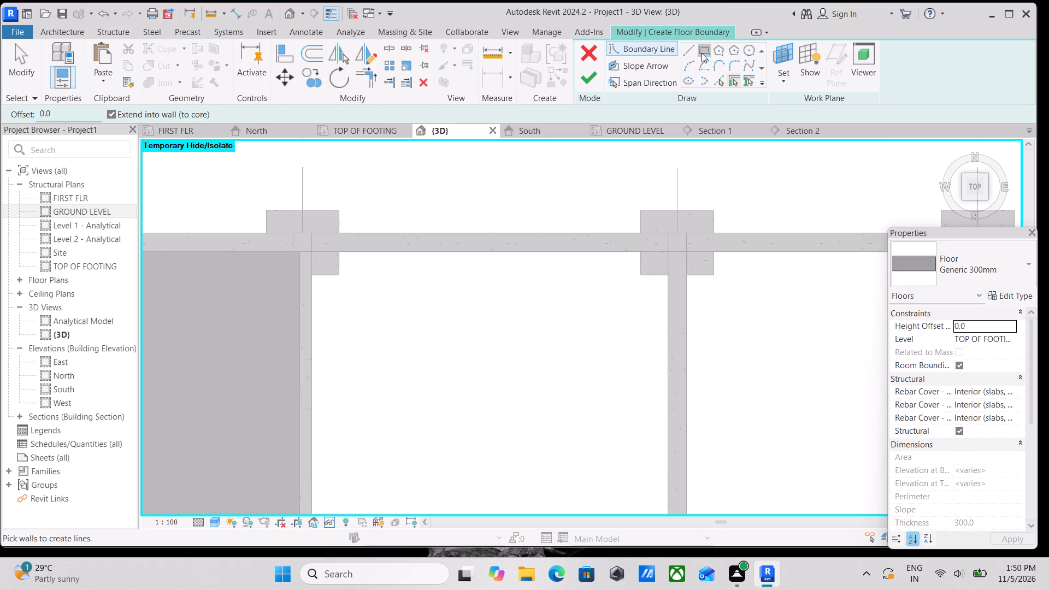
{"action": "scroll", "coordinate": [343, 249], "scroll_direction": "up", "scroll_amount": 6}
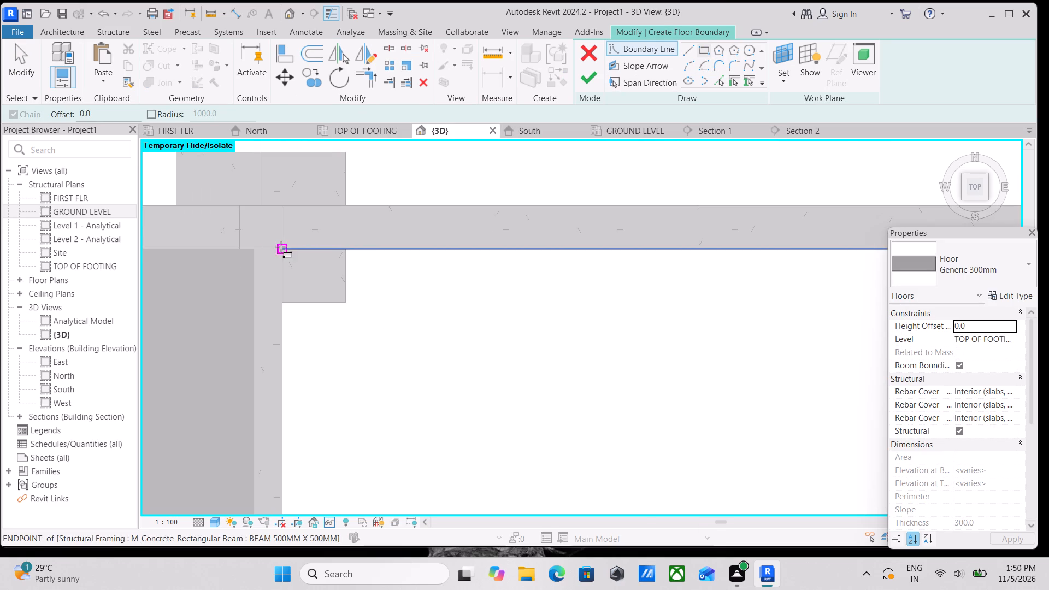
{"action": "left_click", "coordinate": [281, 247]}
{"action": "scroll", "coordinate": [371, 441], "scroll_direction": "down", "scroll_amount": 2}
{"action": "middle_click_drag", "start_coordinate": [367, 429], "coordinate": [355, 239]}
{"action": "scroll", "coordinate": [396, 412], "scroll_direction": "down", "scroll_amount": 5}
{"action": "middle_click_drag", "start_coordinate": [390, 372], "coordinate": [391, 293]}
{"action": "scroll", "coordinate": [541, 400], "scroll_direction": "down", "scroll_amount": 3}
{"action": "middle_click_drag", "start_coordinate": [498, 371], "coordinate": [432, 333]}
{"action": "scroll", "coordinate": [527, 398], "scroll_direction": "up", "scroll_amount": 3}
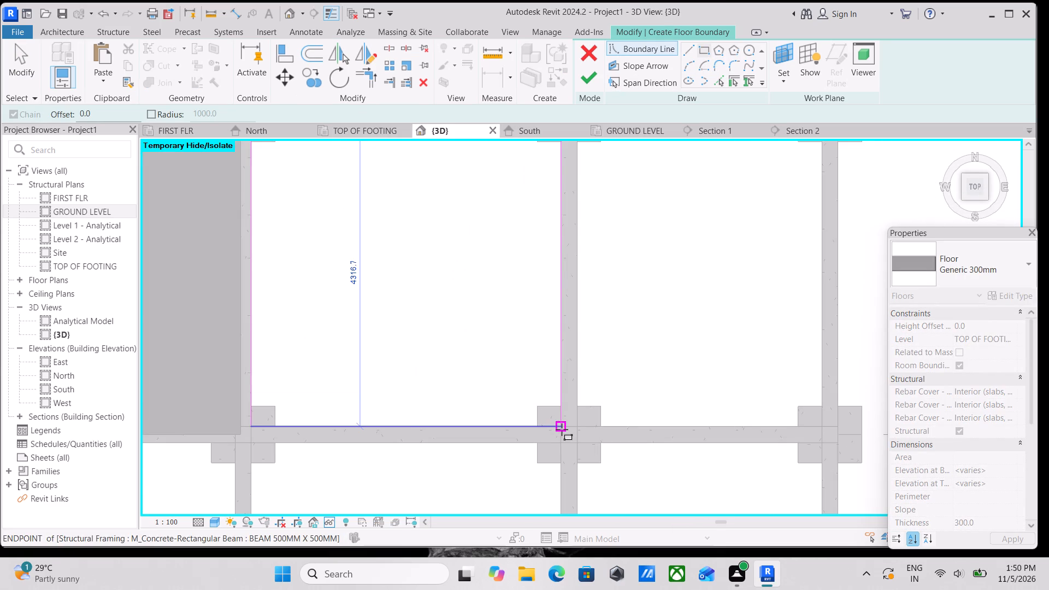
{"action": "left_click", "coordinate": [562, 429]}
{"action": "scroll", "coordinate": [604, 324], "scroll_direction": "down", "scroll_amount": 4}
{"action": "middle_click_drag", "start_coordinate": [557, 361], "coordinate": [403, 464]}
{"action": "scroll", "coordinate": [476, 335], "scroll_direction": "up", "scroll_amount": 2}
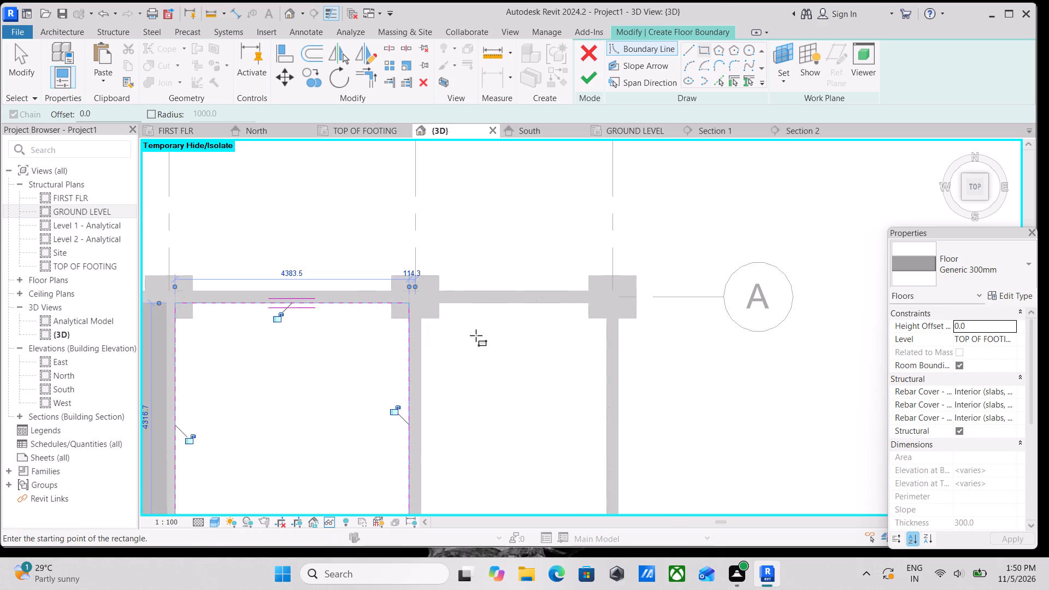
{"action": "middle_click_drag", "start_coordinate": [476, 338], "coordinate": [441, 392]}
{"action": "scroll", "coordinate": [392, 363], "scroll_direction": "up", "scroll_amount": 5}
{"action": "scroll", "coordinate": [472, 361], "scroll_direction": "down", "scroll_amount": 3}
{"action": "middle_click_drag", "start_coordinate": [463, 374], "coordinate": [444, 394]}
{"action": "scroll", "coordinate": [444, 403], "scroll_direction": "up", "scroll_amount": 1}
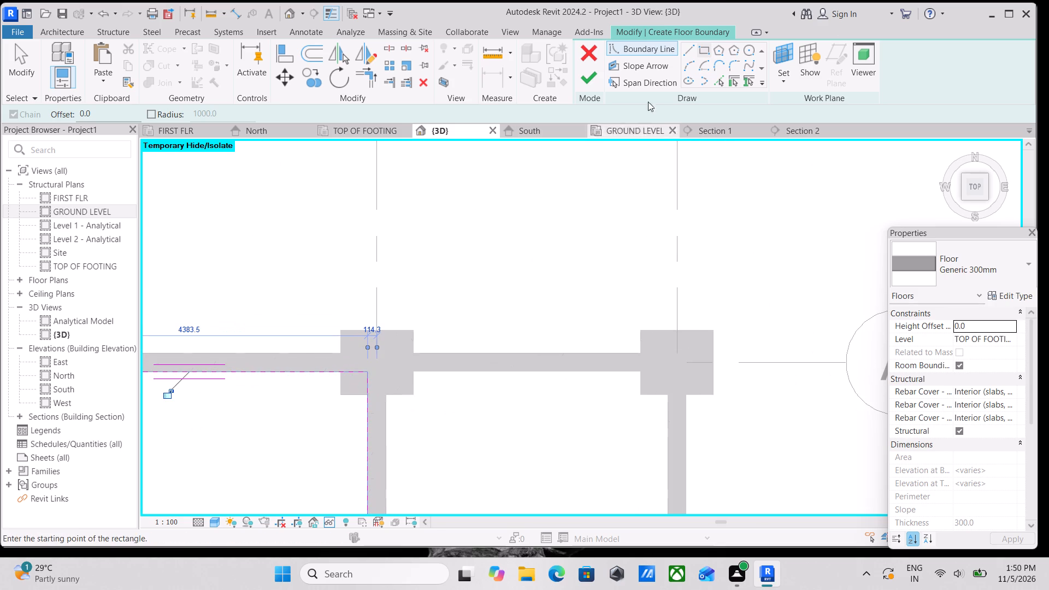
{"action": "left_click", "coordinate": [590, 77]}
Set the level of the new slab between grids 2–3 and A–B to GROUND LEVEL.
{"action": "scroll", "coordinate": [375, 410], "scroll_direction": "down", "scroll_amount": 2}
{"action": "middle_click_drag", "start_coordinate": [380, 402], "coordinate": [433, 282]}
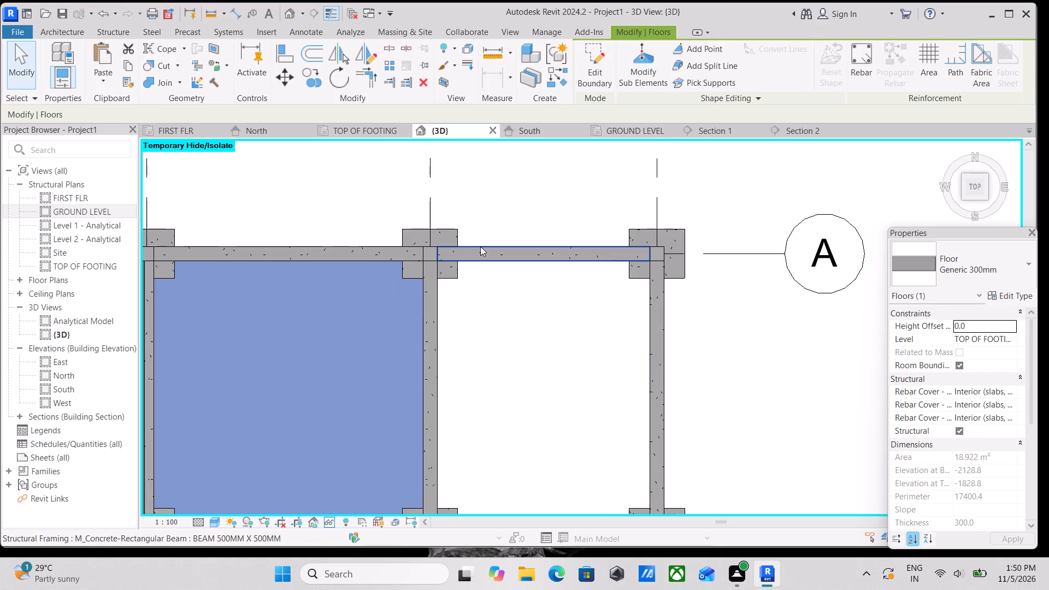
{"action": "scroll", "coordinate": [522, 238], "scroll_direction": "down", "scroll_amount": 2}
{"action": "scroll", "coordinate": [251, 262], "scroll_direction": "up", "scroll_amount": 3}
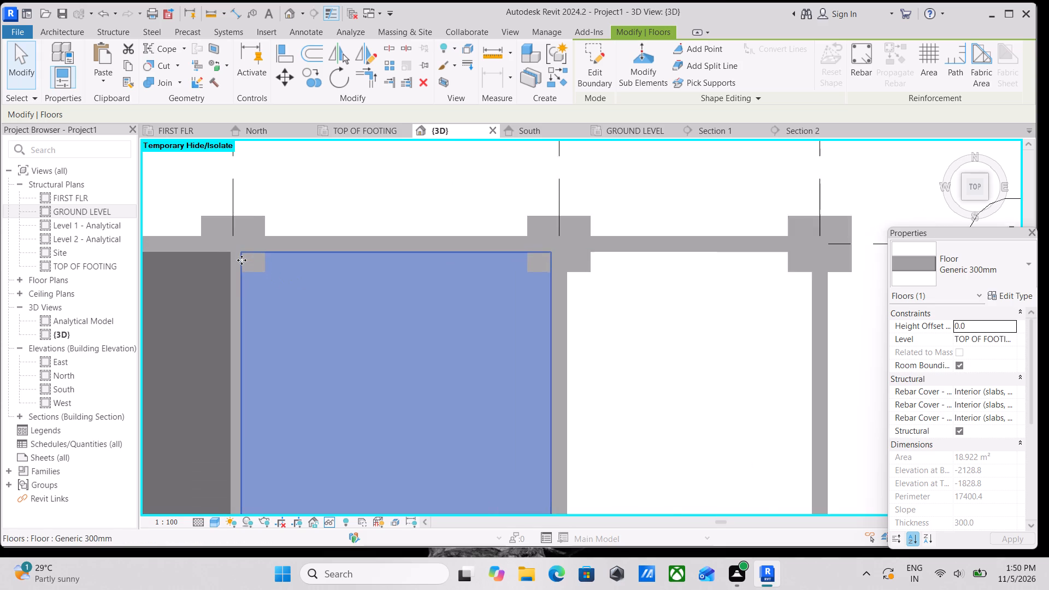
{"action": "scroll", "coordinate": [241, 260], "scroll_direction": "up", "scroll_amount": 2}
{"action": "scroll", "coordinate": [241, 260], "scroll_direction": "down", "scroll_amount": 4}
{"action": "scroll", "coordinate": [470, 297], "scroll_direction": "down", "scroll_amount": 10}
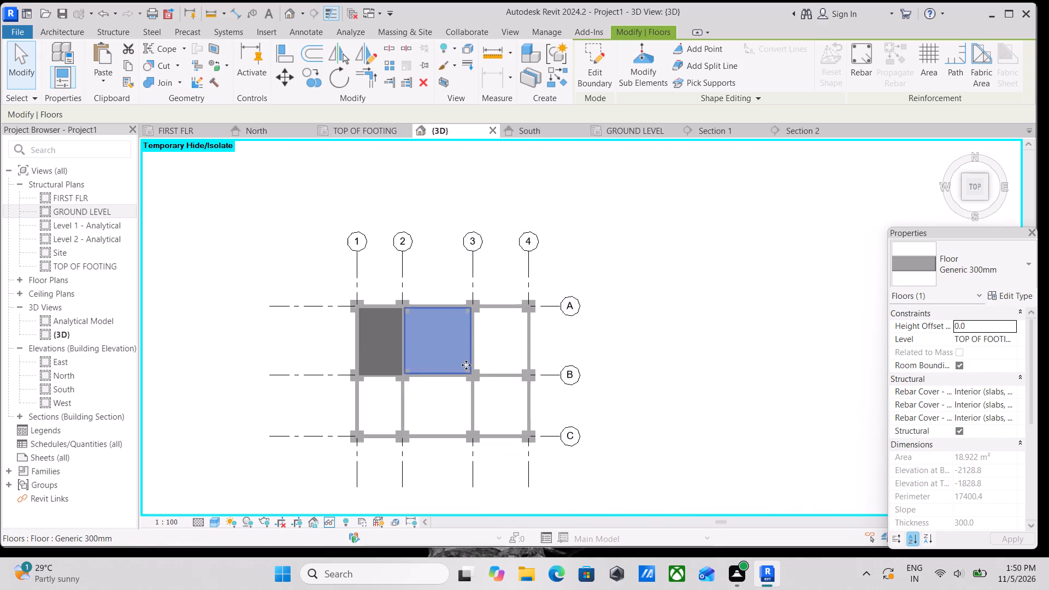
{"action": "scroll", "coordinate": [466, 365], "scroll_direction": "down", "scroll_amount": 5}
{"action": "middle_click_drag", "start_coordinate": [475, 400], "coordinate": [568, 238], "text": "shift"}
{"action": "scroll", "coordinate": [503, 347], "scroll_direction": "up", "scroll_amount": 1}
{"action": "middle_click_drag", "start_coordinate": [502, 347], "coordinate": [573, 231], "text": "shift"}
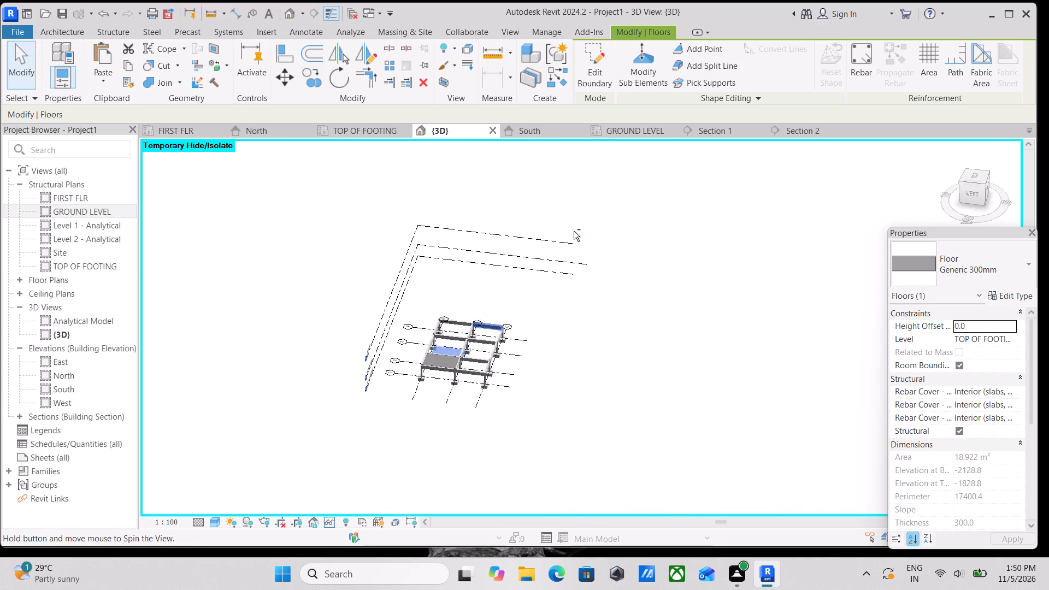
{"action": "left_click", "coordinate": [1009, 337]}
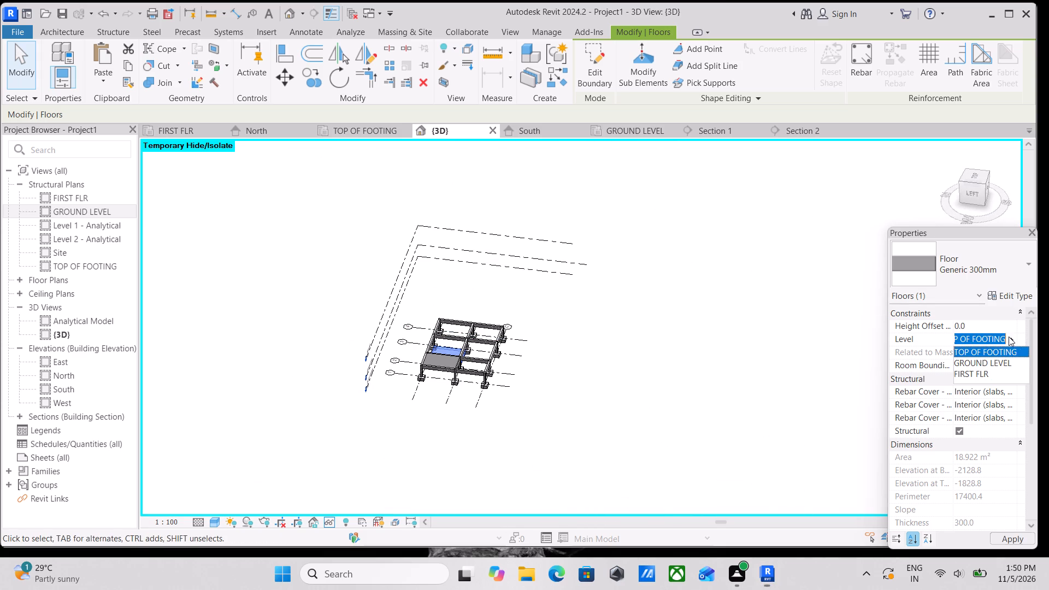
{"action": "left_click", "coordinate": [1000, 358]}
{"action": "scroll", "coordinate": [476, 339], "scroll_direction": "up", "scroll_amount": 3}
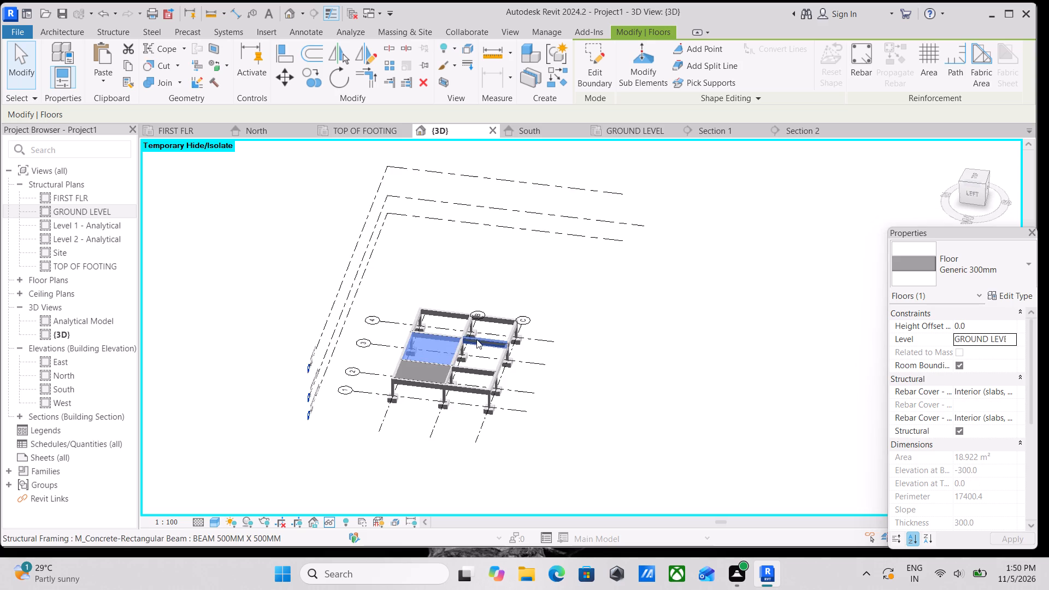
{"action": "middle_click_drag", "start_coordinate": [476, 339], "coordinate": [339, 446], "text": "shift"}
{"action": "scroll", "coordinate": [445, 396], "scroll_direction": "up", "scroll_amount": 4}
{"action": "key", "text": "Escape"}
Examine the two neighbouring slabs from above and check the GROUND LEVEL plan before returning to 3D.
{"action": "scroll", "coordinate": [474, 346], "scroll_direction": "up", "scroll_amount": 3}
{"action": "scroll", "coordinate": [499, 352], "scroll_direction": "down", "scroll_amount": 2}
{"action": "middle_click_drag", "start_coordinate": [502, 353], "coordinate": [495, 435]}
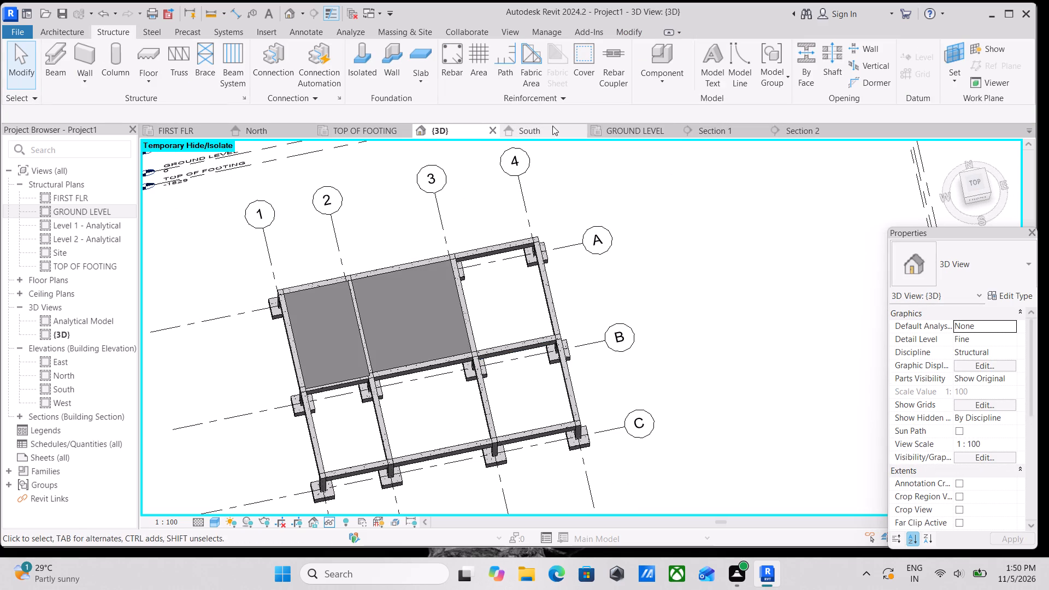
{"action": "left_click", "coordinate": [621, 126]}
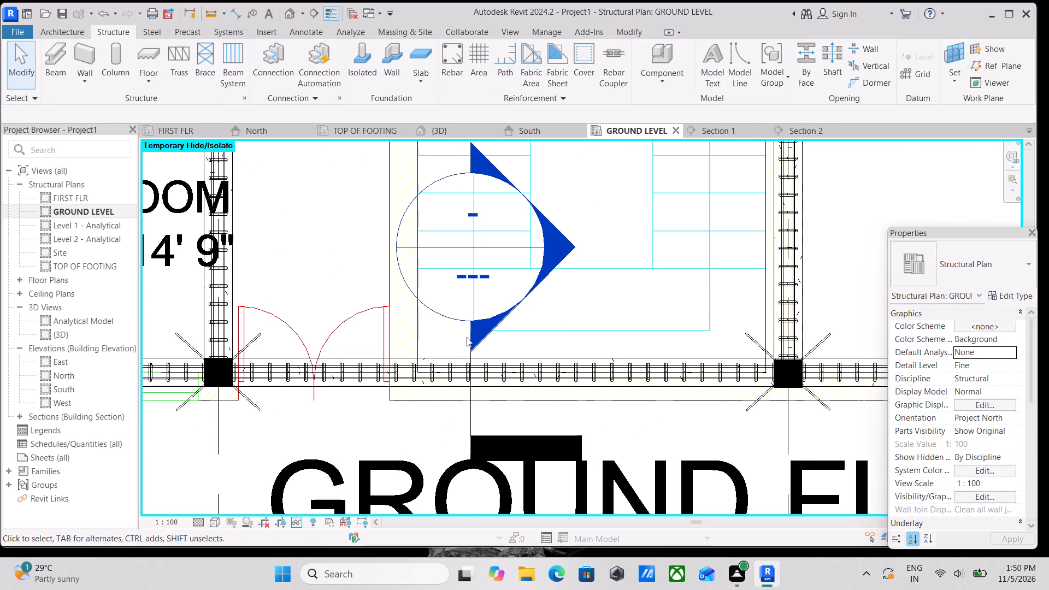
{"action": "scroll", "coordinate": [467, 337], "scroll_direction": "down", "scroll_amount": 2}
{"action": "left_click", "coordinate": [456, 132]}
{"action": "scroll", "coordinate": [468, 286], "scroll_direction": "down", "scroll_amount": 2}
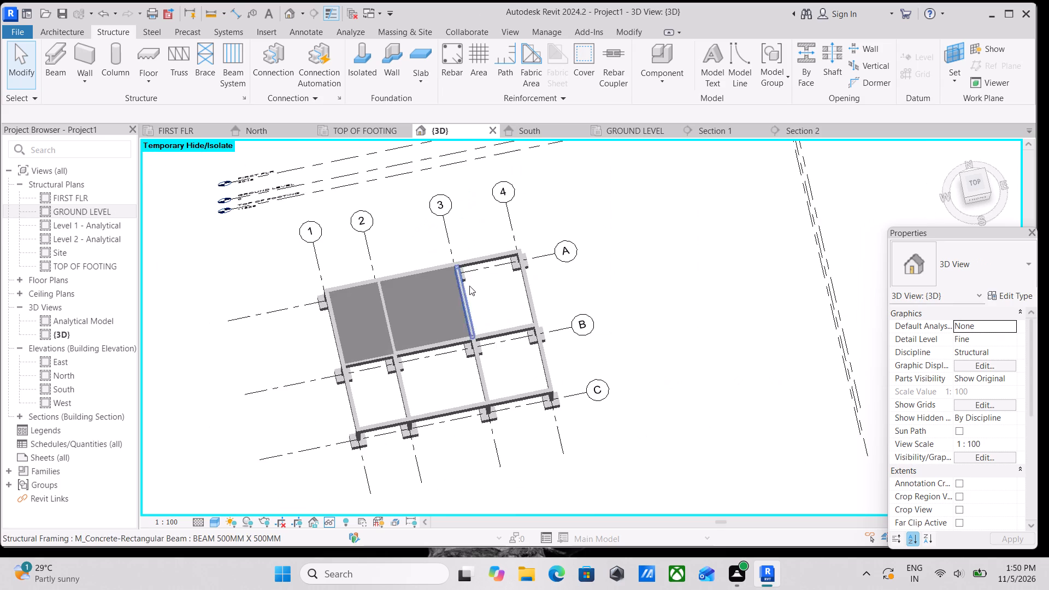
Create a Generic 300mm structural floor from a rectangle about 3465 by 4317 mm in the bay between grids 3–4 and A–B.
{"action": "left_click", "coordinate": [976, 182]}
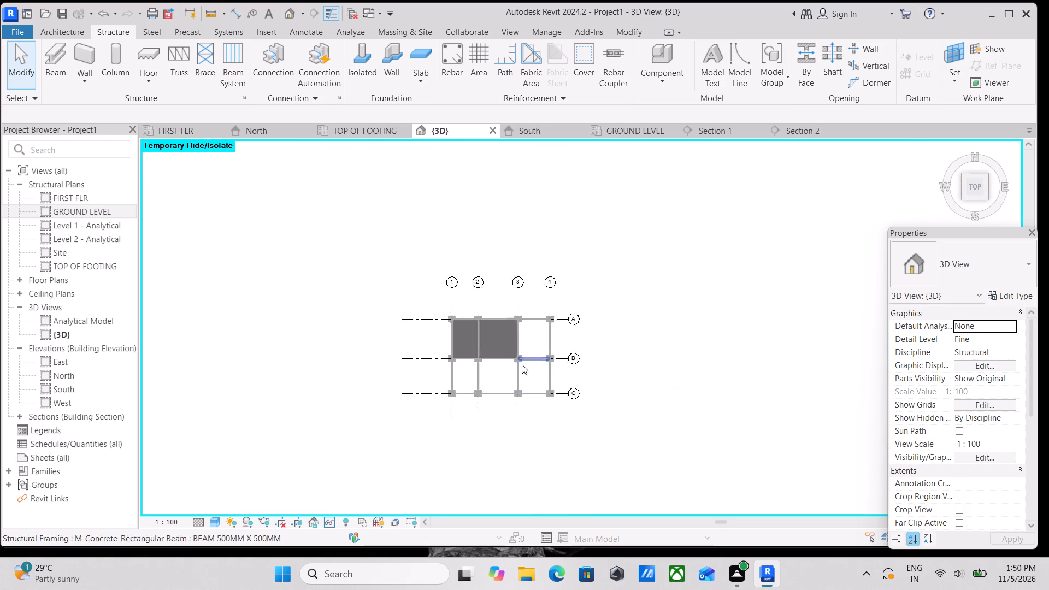
{"action": "scroll", "coordinate": [507, 364], "scroll_direction": "up", "scroll_amount": 8}
{"action": "scroll", "coordinate": [505, 315], "scroll_direction": "up", "scroll_amount": 3}
{"action": "middle_click_drag", "start_coordinate": [495, 335], "coordinate": [468, 446]}
{"action": "middle_click_drag", "start_coordinate": [526, 328], "coordinate": [518, 353]}
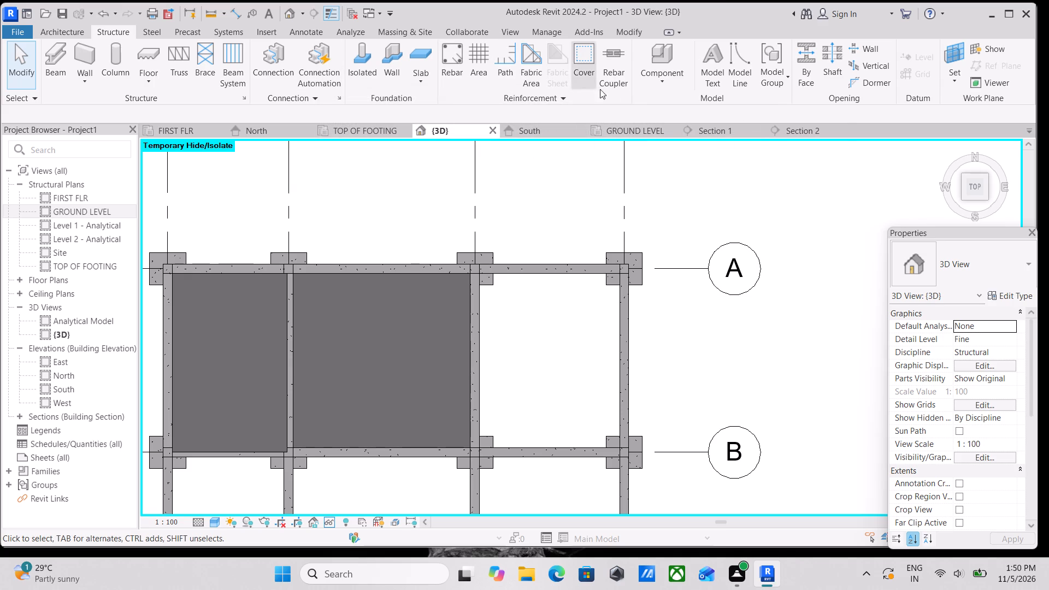
{"action": "left_click", "coordinate": [142, 79]}
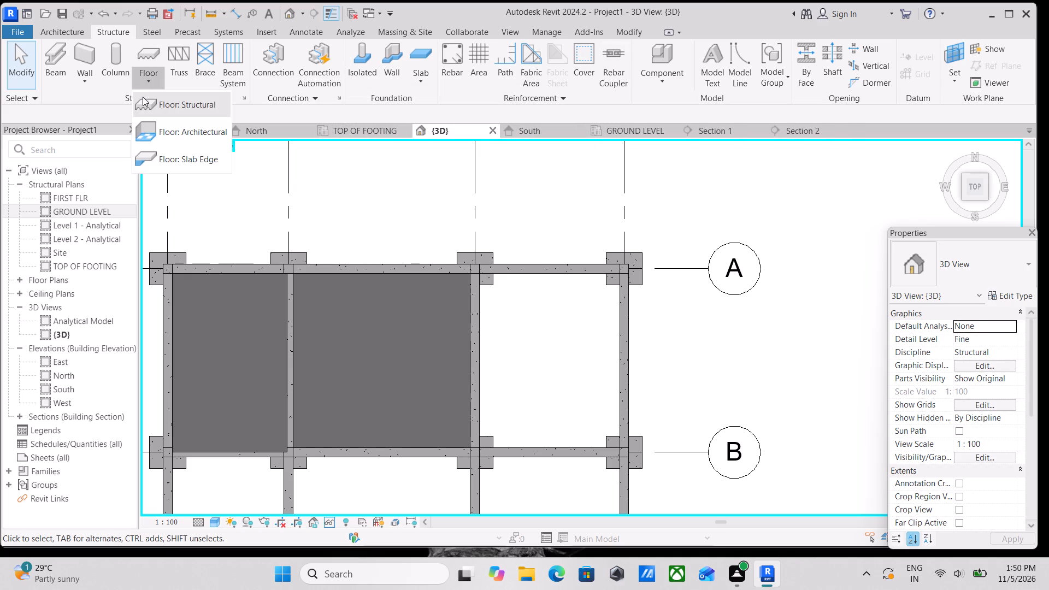
{"action": "left_click", "coordinate": [147, 104]}
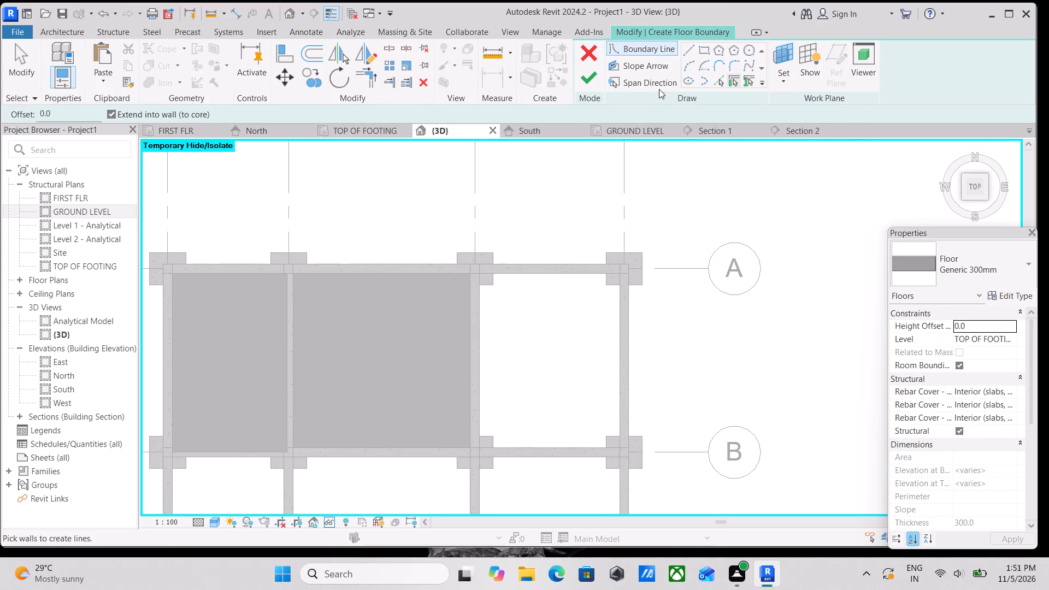
{"action": "left_click", "coordinate": [704, 48]}
{"action": "scroll", "coordinate": [500, 232], "scroll_direction": "up", "scroll_amount": 3}
{"action": "scroll", "coordinate": [484, 314], "scroll_direction": "up", "scroll_amount": 3}
{"action": "left_click", "coordinate": [461, 280]}
{"action": "scroll", "coordinate": [588, 463], "scroll_direction": "down", "scroll_amount": 3}
{"action": "middle_click_drag", "start_coordinate": [583, 450], "coordinate": [479, 279]}
{"action": "middle_click_drag", "start_coordinate": [555, 409], "coordinate": [457, 323]}
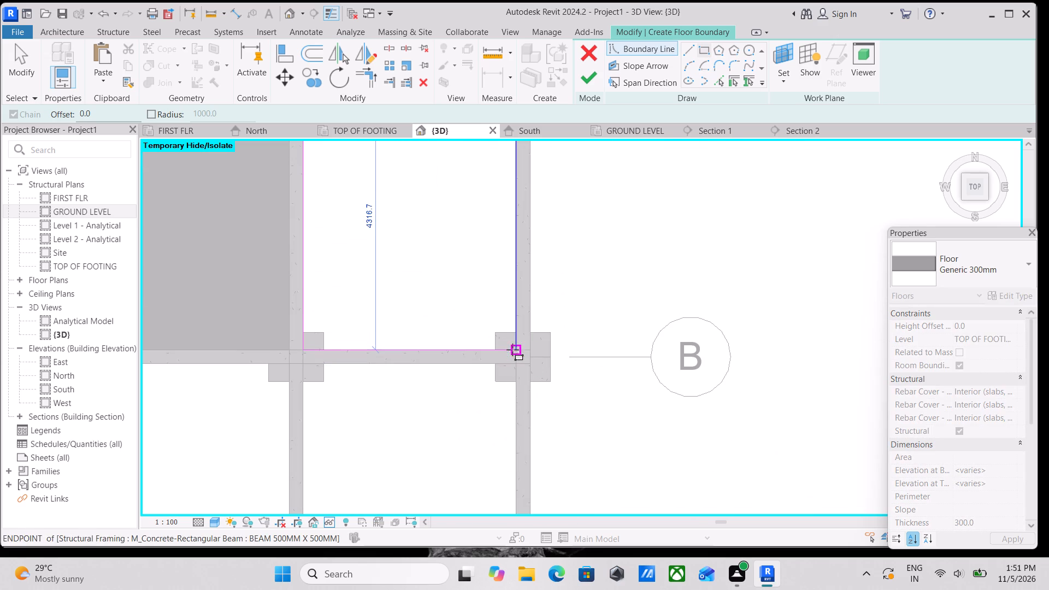
{"action": "left_click", "coordinate": [518, 352]}
{"action": "scroll", "coordinate": [391, 398], "scroll_direction": "down", "scroll_amount": 4}
{"action": "middle_click_drag", "start_coordinate": [405, 424], "coordinate": [417, 455]}
{"action": "middle_click_drag", "start_coordinate": [513, 274], "coordinate": [518, 343]}
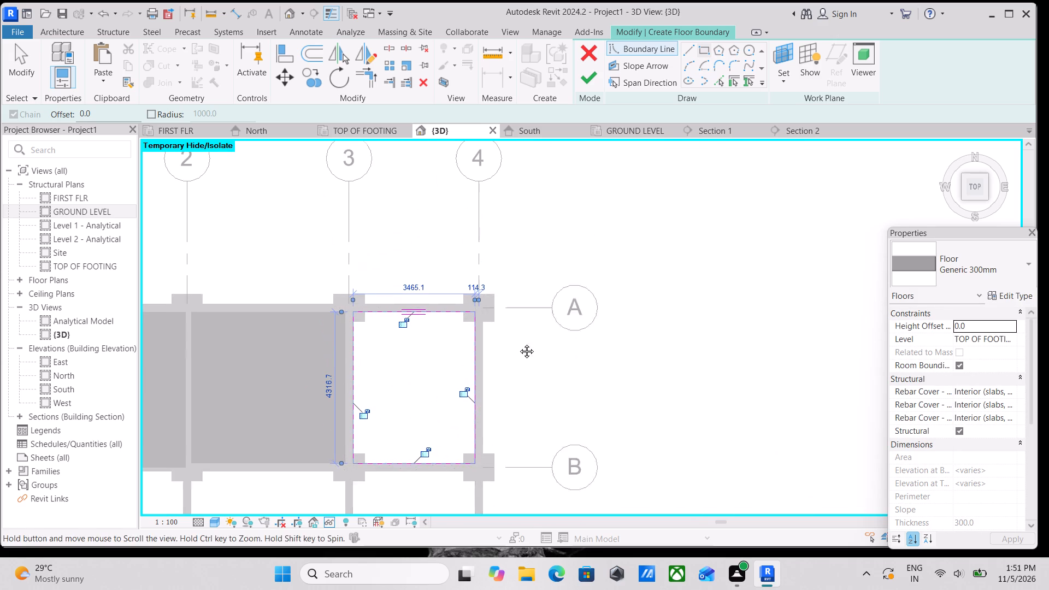
{"action": "middle_click_drag", "start_coordinate": [518, 343], "coordinate": [519, 344]}
{"action": "left_click", "coordinate": [595, 74]}
{"action": "scroll", "coordinate": [382, 397], "scroll_direction": "down", "scroll_amount": 4}
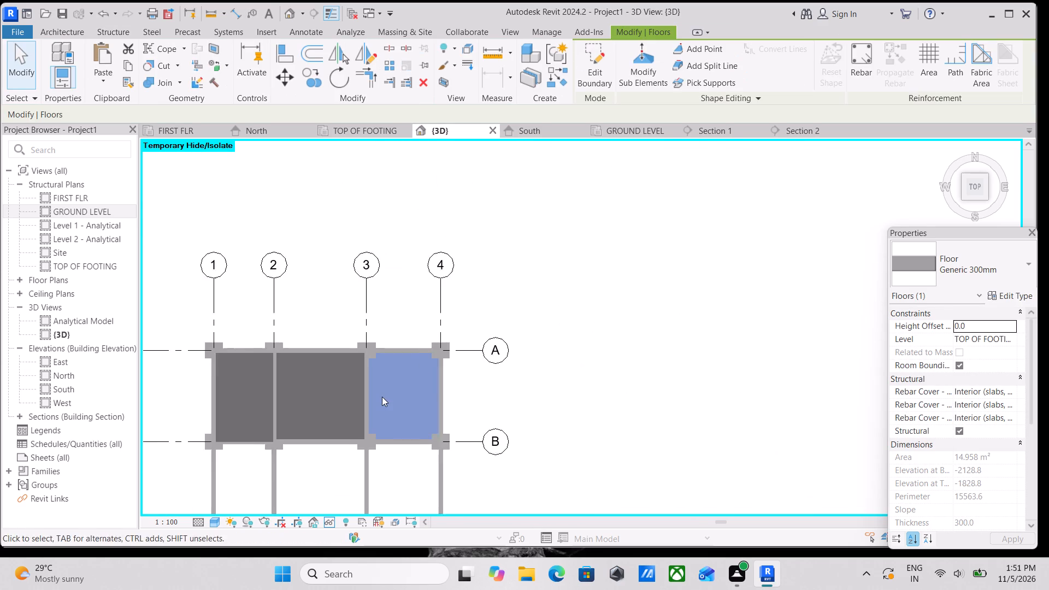
{"action": "middle_click_drag", "start_coordinate": [385, 397], "coordinate": [504, 361]}
{"action": "scroll", "coordinate": [518, 397], "scroll_direction": "up", "scroll_amount": 3}
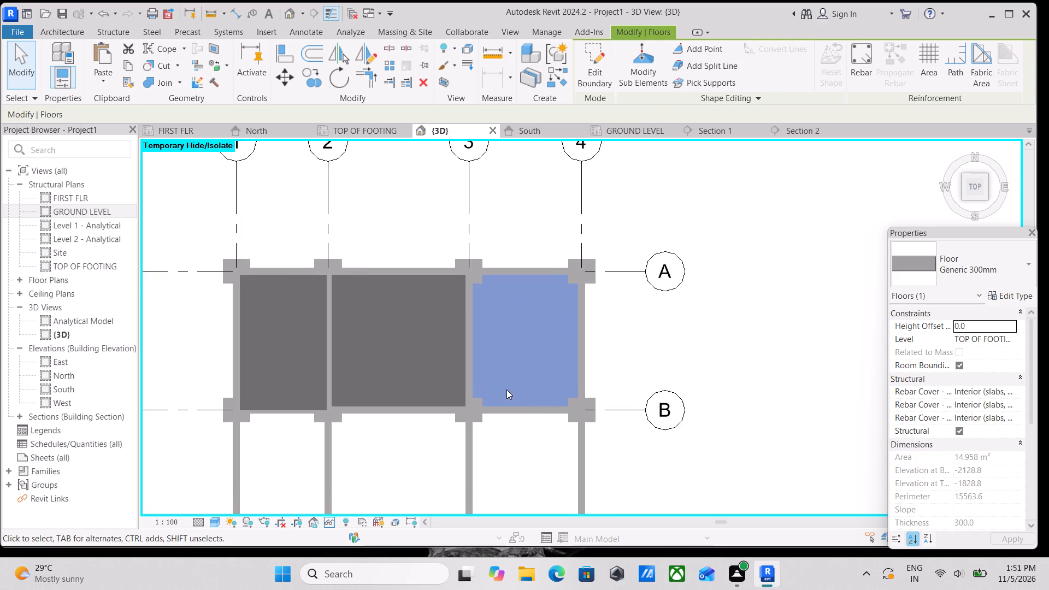
{"action": "scroll", "coordinate": [506, 390], "scroll_direction": "up", "scroll_amount": 3}
{"action": "key", "text": "Escape"}
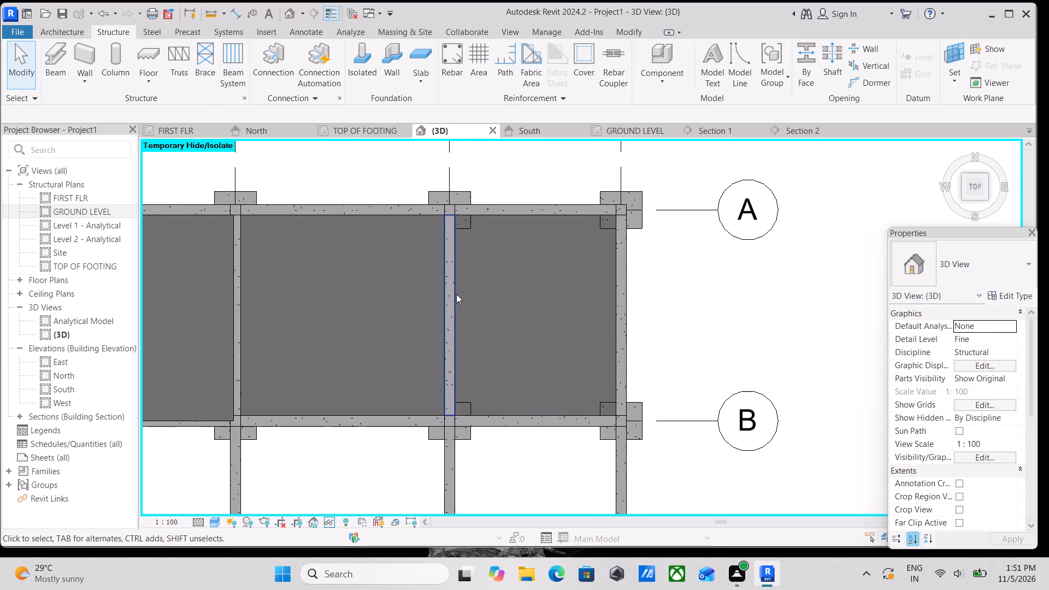
Create a Generic 300mm structural floor from a rectangle about 2769 by 3799 mm in the bay between grids 1–2 and B–C.
{"action": "middle_click_drag", "start_coordinate": [456, 294], "coordinate": [537, 302]}
{"action": "scroll", "coordinate": [432, 305], "scroll_direction": "down", "scroll_amount": 2}
{"action": "middle_click_drag", "start_coordinate": [432, 305], "coordinate": [496, 264]}
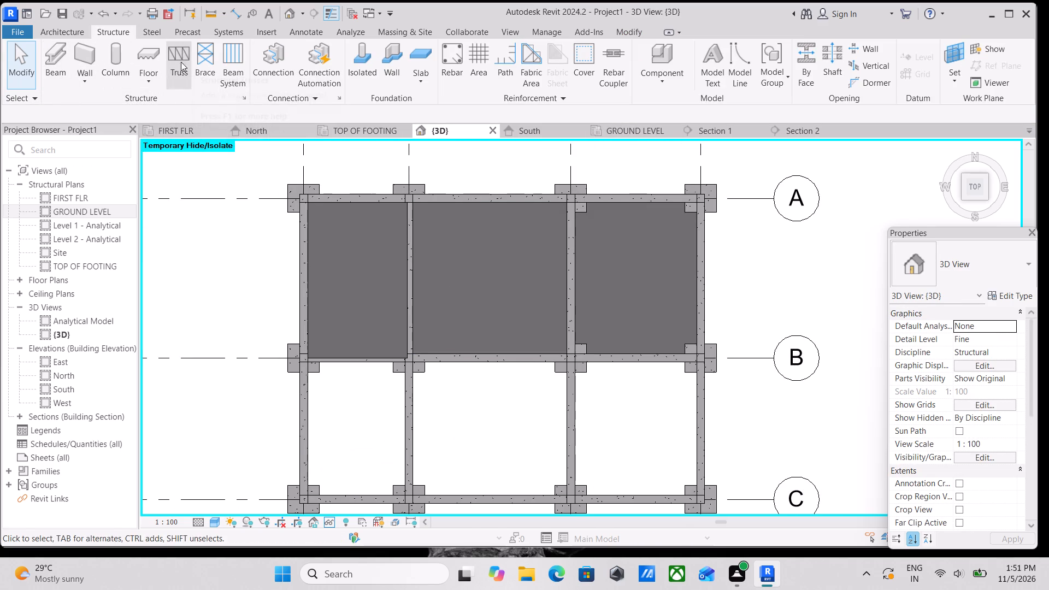
{"action": "left_click", "coordinate": [150, 85]}
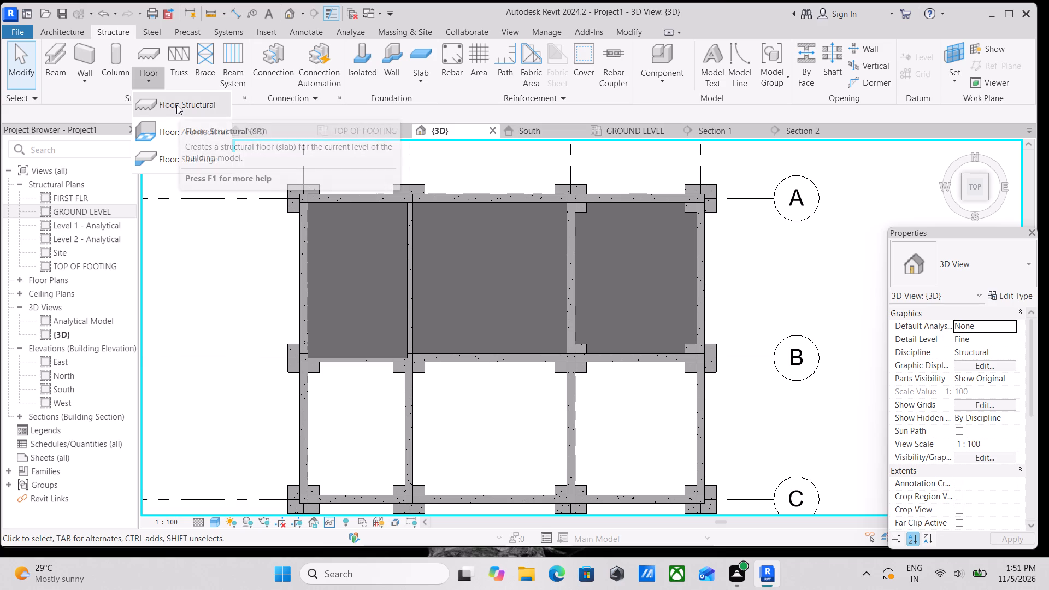
{"action": "left_click", "coordinate": [176, 105]}
{"action": "scroll", "coordinate": [340, 338], "scroll_direction": "down", "scroll_amount": 3}
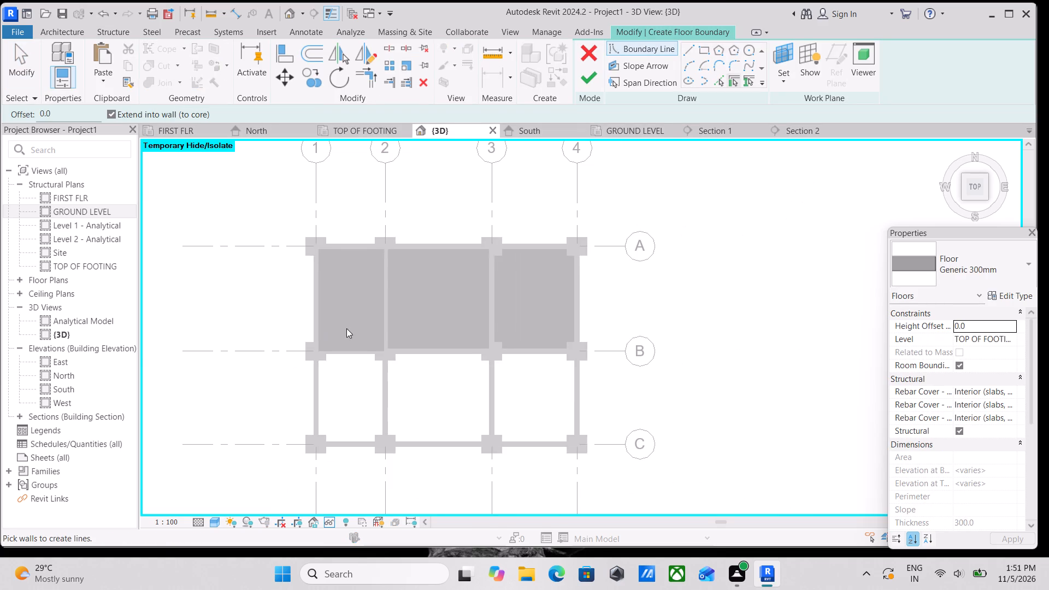
{"action": "middle_click_drag", "start_coordinate": [346, 332], "coordinate": [333, 373]}
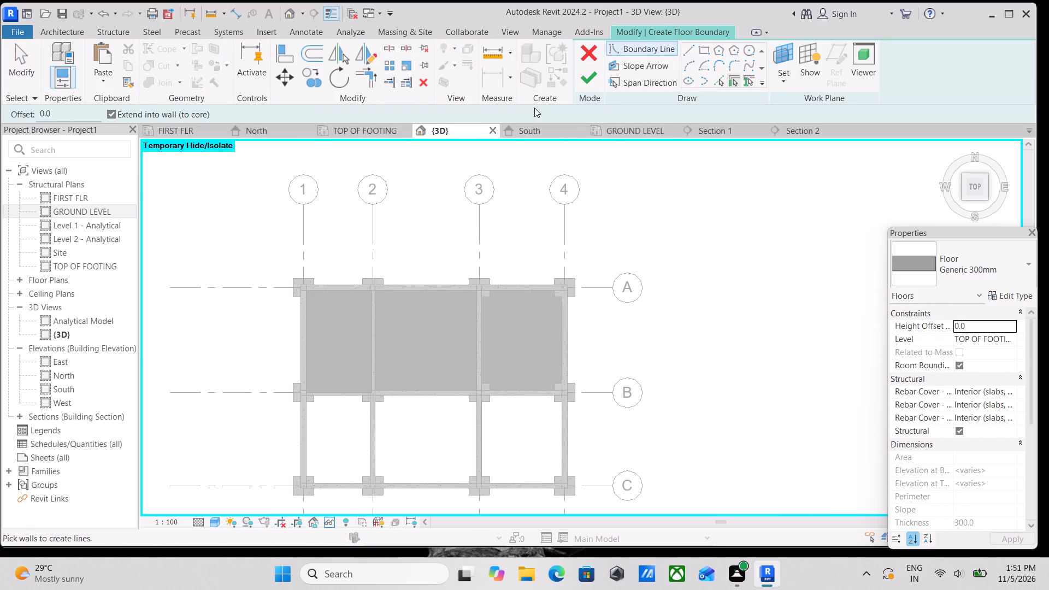
{"action": "left_click", "coordinate": [700, 49]}
{"action": "scroll", "coordinate": [299, 402], "scroll_direction": "up", "scroll_amount": 3}
{"action": "scroll", "coordinate": [355, 399], "scroll_direction": "up", "scroll_amount": 8}
{"action": "left_click", "coordinate": [219, 380]}
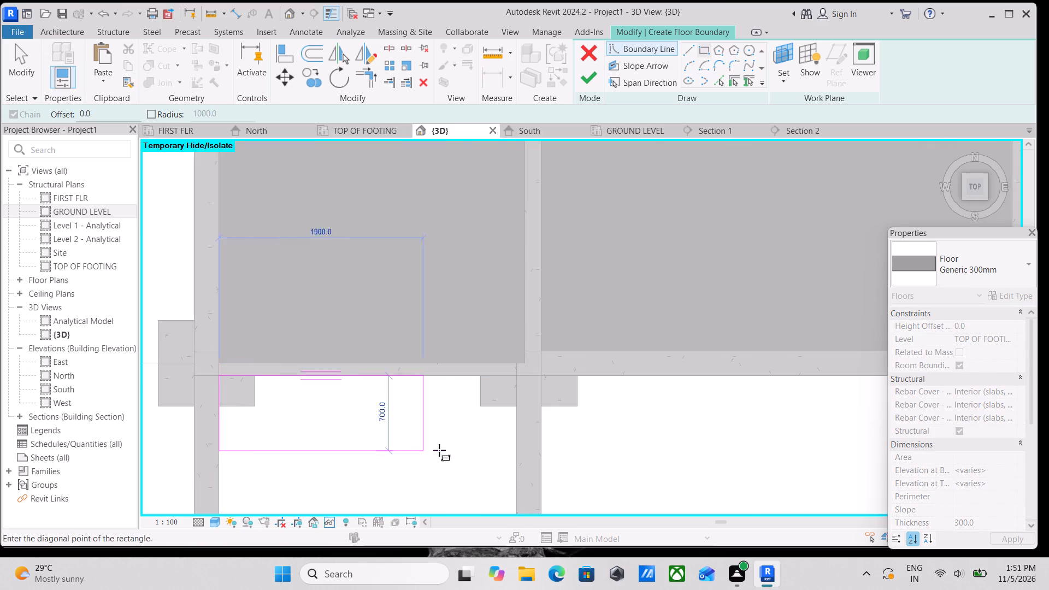
{"action": "scroll", "coordinate": [439, 450], "scroll_direction": "down", "scroll_amount": 3}
{"action": "middle_click_drag", "start_coordinate": [442, 438], "coordinate": [412, 247]}
{"action": "middle_click_drag", "start_coordinate": [465, 404], "coordinate": [466, 300]}
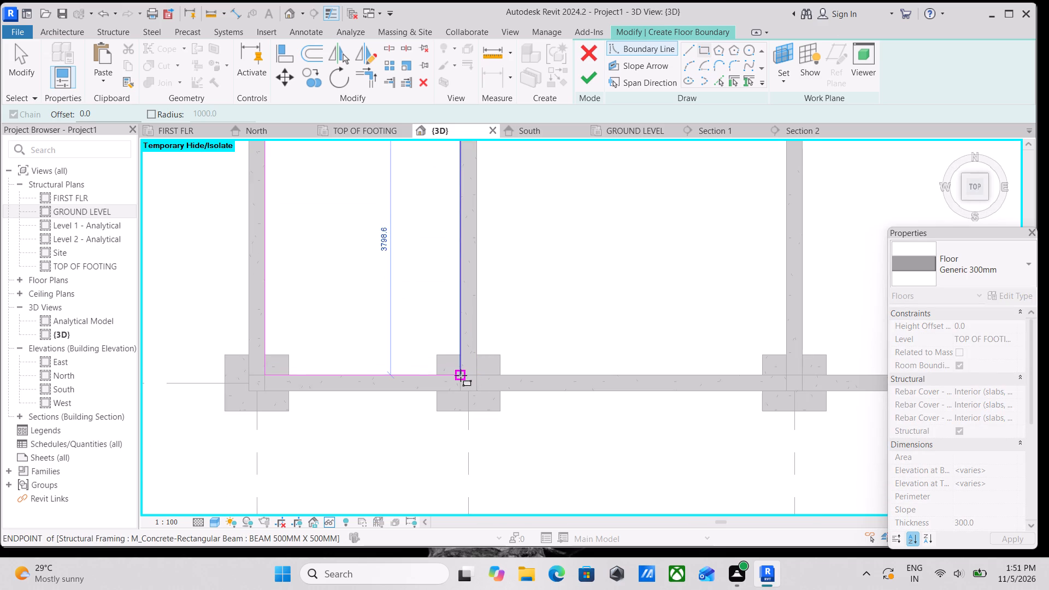
{"action": "left_click", "coordinate": [461, 375]}
{"action": "scroll", "coordinate": [561, 241], "scroll_direction": "down", "scroll_amount": 2}
{"action": "middle_click_drag", "start_coordinate": [548, 263], "coordinate": [494, 405]}
{"action": "middle_click_drag", "start_coordinate": [490, 421], "coordinate": [481, 453]}
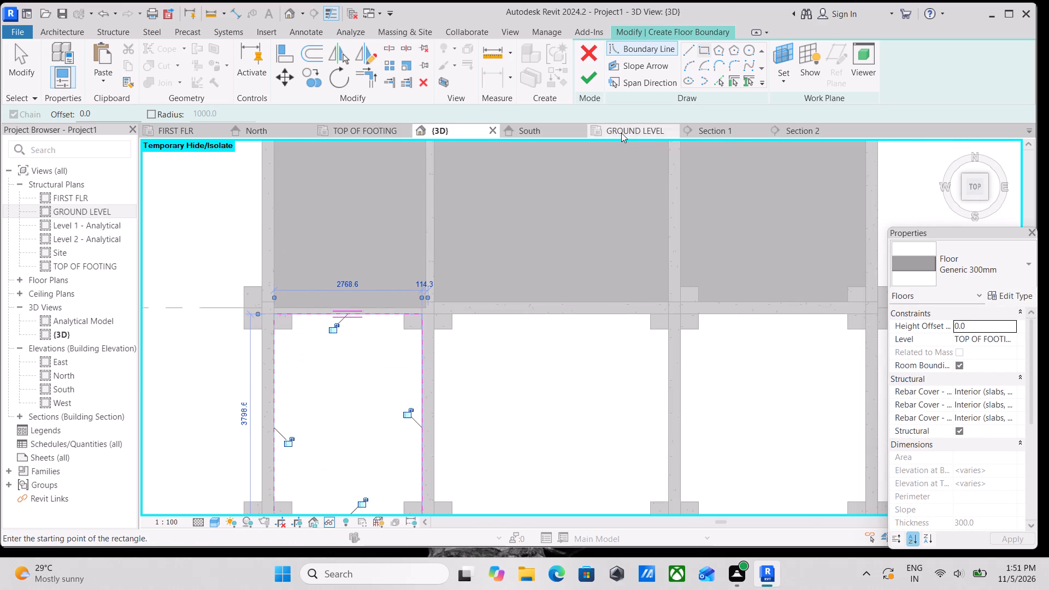
{"action": "left_click", "coordinate": [580, 81]}
Set the level of the new slab between grids 1–2 and B–C to GROUND LEVEL.
{"action": "middle_click_drag", "start_coordinate": [446, 318], "coordinate": [402, 352]}
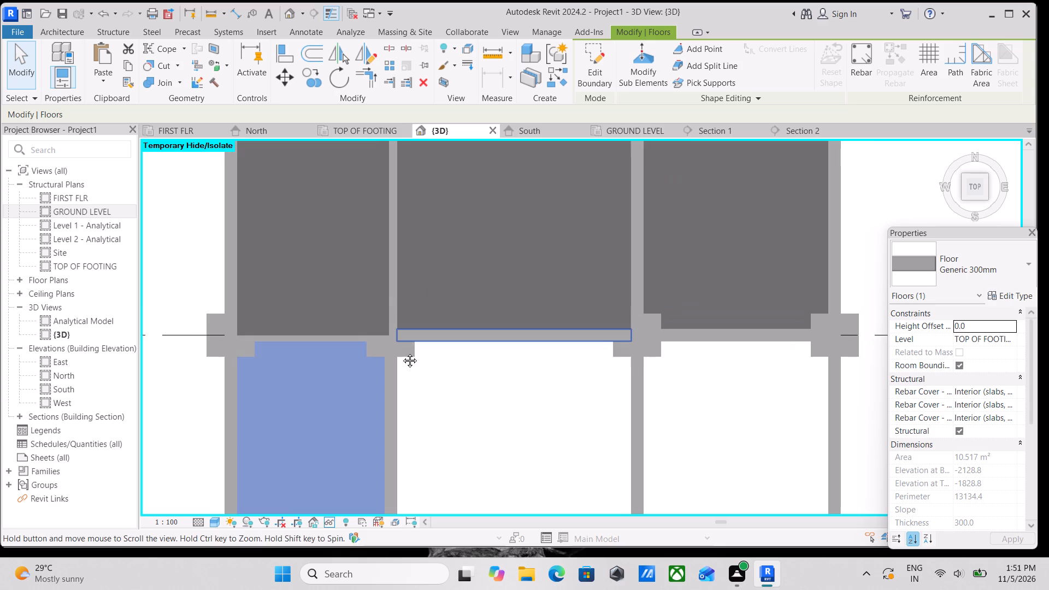
{"action": "middle_click_drag", "start_coordinate": [402, 352], "coordinate": [402, 353]}
{"action": "left_click", "coordinate": [1017, 340]}
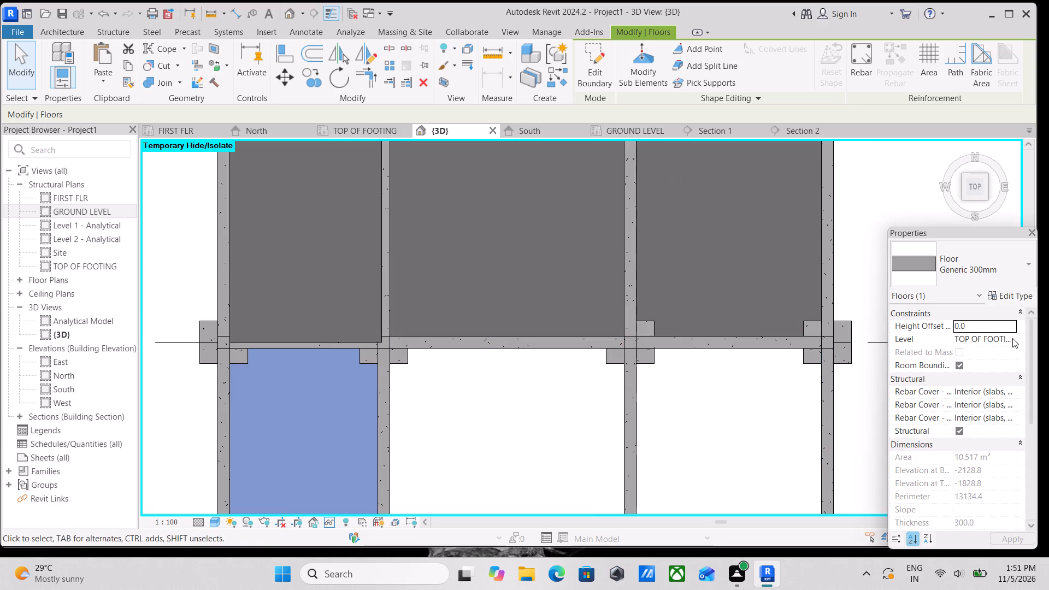
{"action": "left_click", "coordinate": [1012, 338]}
{"action": "left_click", "coordinate": [980, 362]}
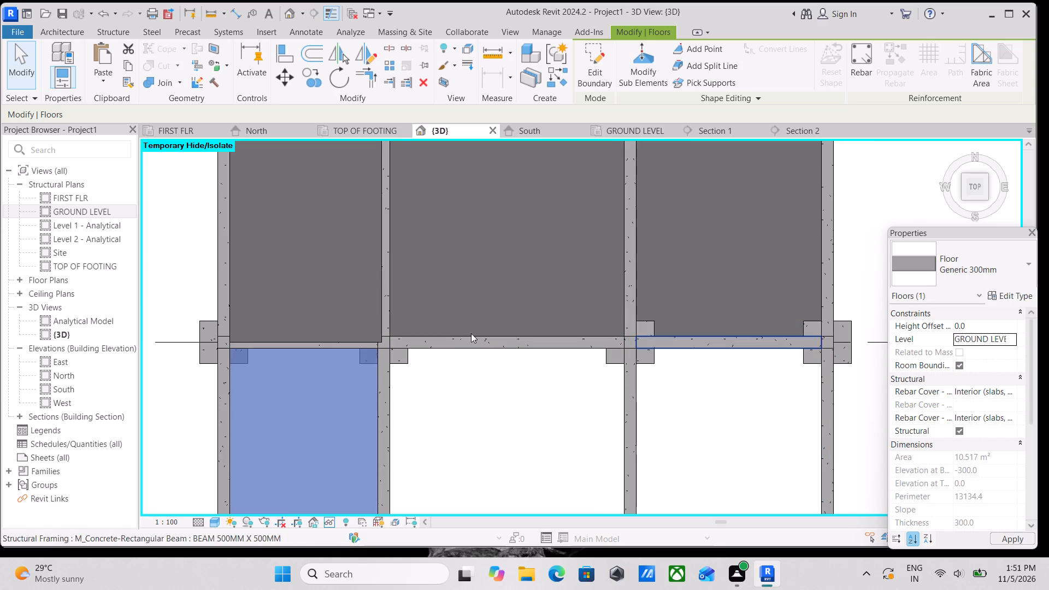
{"action": "middle_click_drag", "start_coordinate": [426, 352], "coordinate": [363, 387]}
{"action": "scroll", "coordinate": [545, 317], "scroll_direction": "down", "scroll_amount": 3}
{"action": "middle_click_drag", "start_coordinate": [529, 323], "coordinate": [573, 267]}
{"action": "key", "text": "Escape"}
Create a Generic 300mm structural floor from a rectangle about 4384 by 3799 mm in the bay between grids 2–3 and B–C.
{"action": "middle_click_drag", "start_coordinate": [465, 392], "coordinate": [425, 407]}
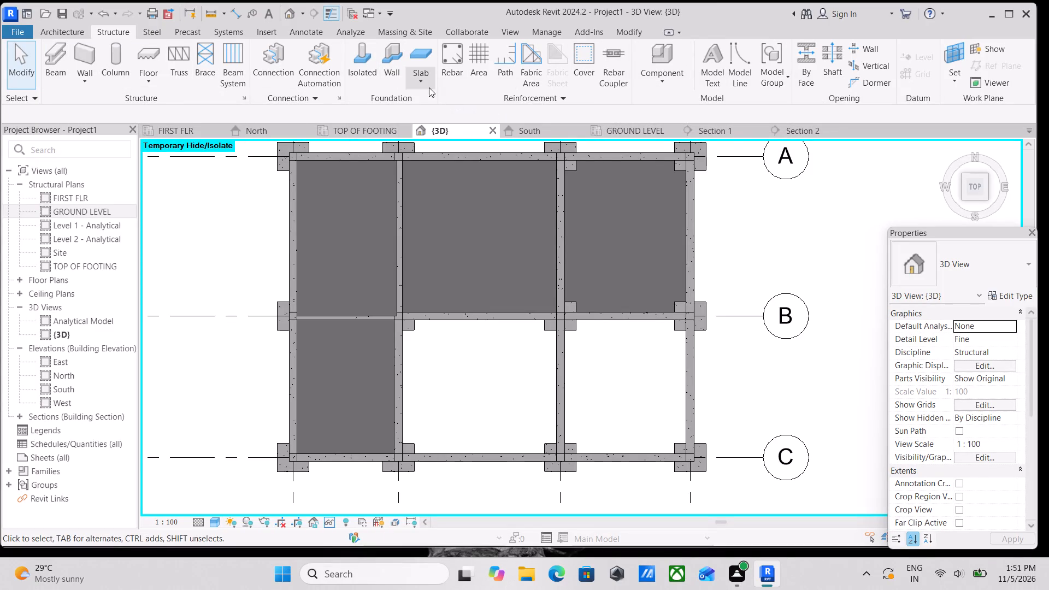
{"action": "left_click", "coordinate": [148, 81]}
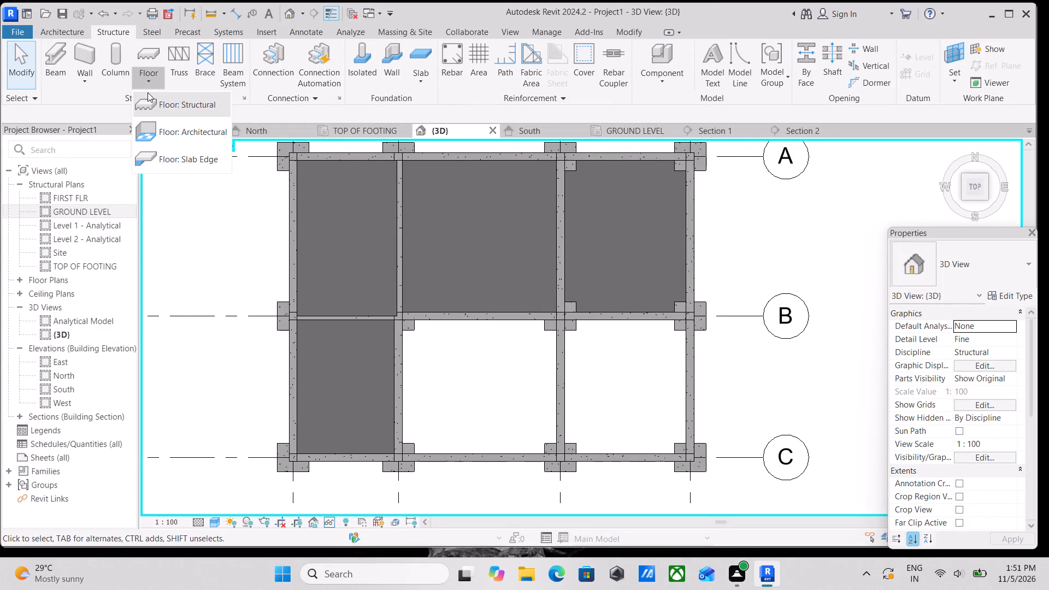
{"action": "left_click", "coordinate": [148, 95]}
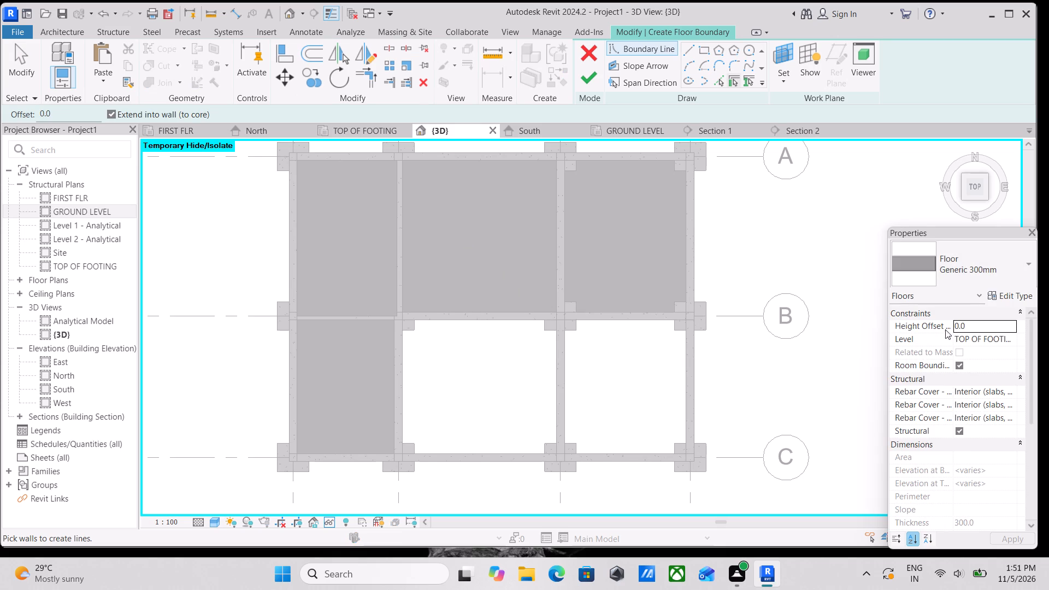
{"action": "left_click", "coordinate": [1012, 343]}
{"action": "left_click", "coordinate": [1004, 357]}
{"action": "left_click", "coordinate": [704, 49]}
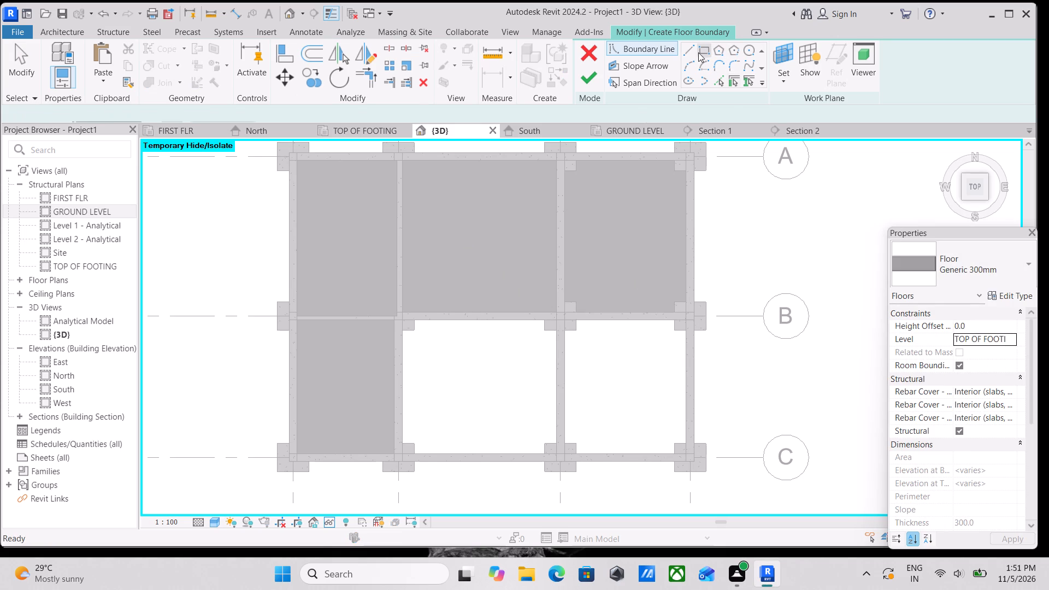
{"action": "scroll", "coordinate": [394, 352], "scroll_direction": "up", "scroll_amount": 4}
{"action": "middle_click_drag", "start_coordinate": [414, 357], "coordinate": [393, 449]}
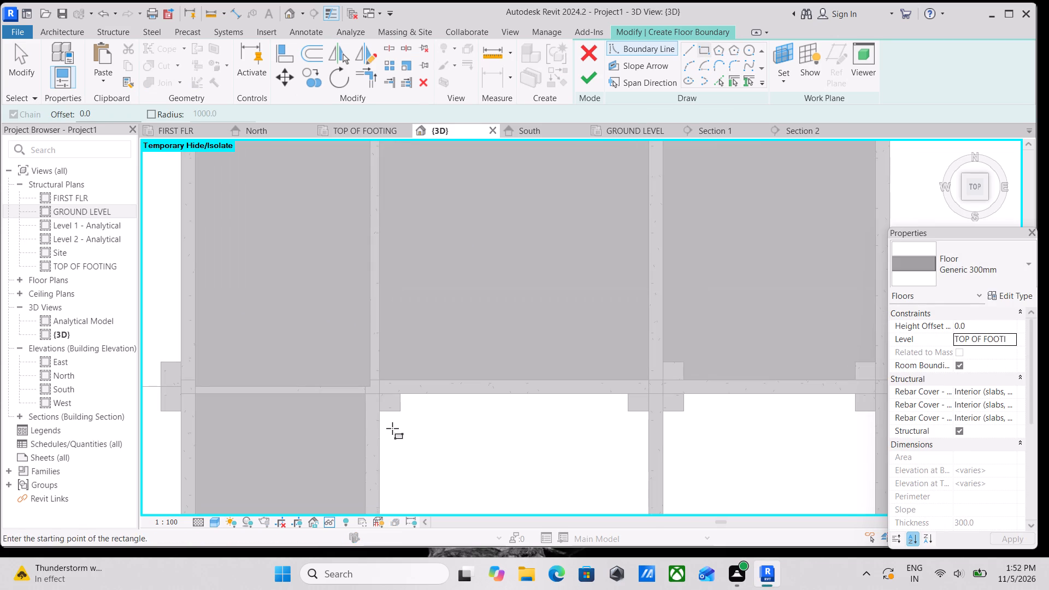
{"action": "left_click", "coordinate": [379, 393]}
{"action": "scroll", "coordinate": [570, 490], "scroll_direction": "down", "scroll_amount": 2}
{"action": "middle_click_drag", "start_coordinate": [570, 485], "coordinate": [508, 341]}
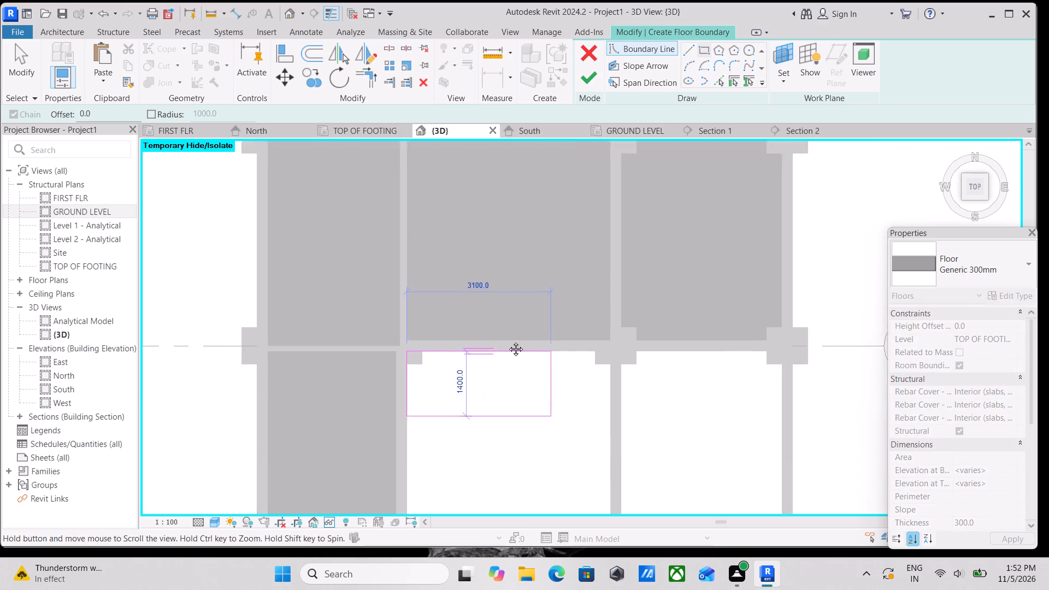
{"action": "middle_click_drag", "start_coordinate": [508, 341], "coordinate": [491, 300]}
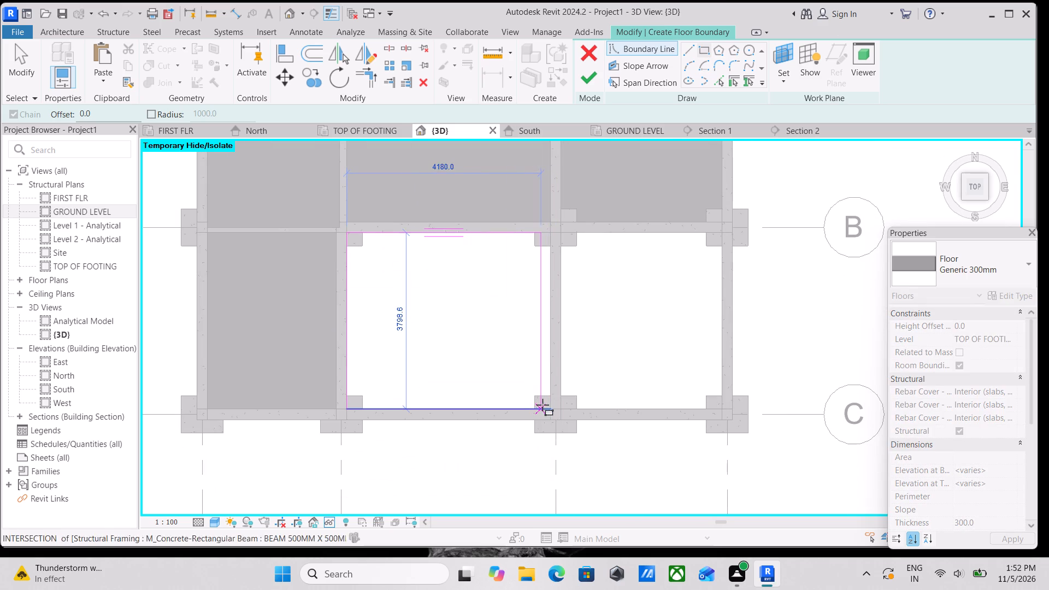
{"action": "left_click", "coordinate": [550, 406]}
{"action": "scroll", "coordinate": [614, 296], "scroll_direction": "down", "scroll_amount": 2}
{"action": "middle_click_drag", "start_coordinate": [563, 376], "coordinate": [530, 422]}
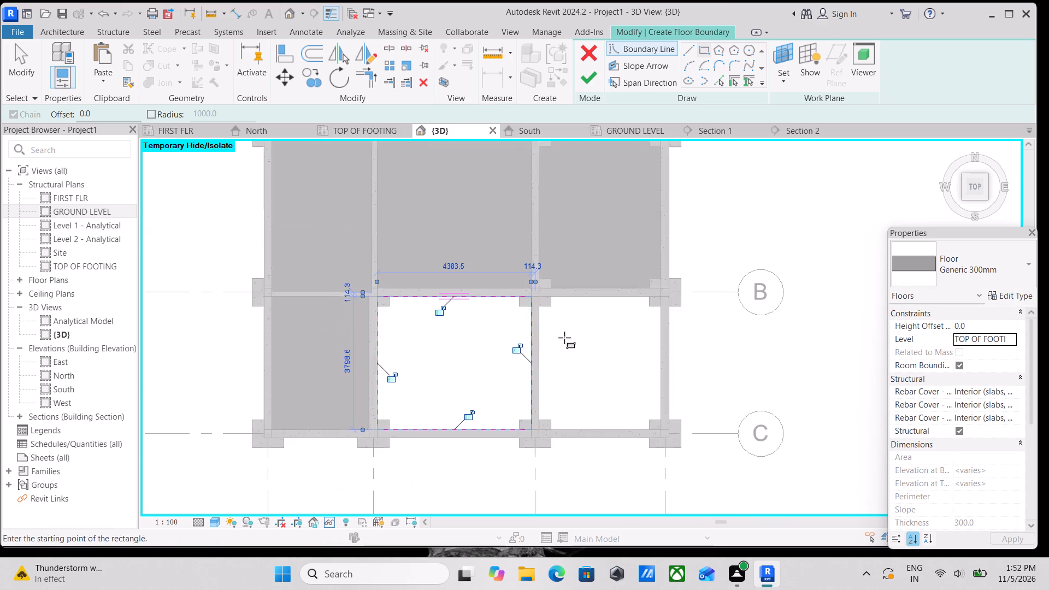
{"action": "scroll", "coordinate": [564, 338], "scroll_direction": "down", "scroll_amount": 1}
{"action": "middle_click_drag", "start_coordinate": [545, 375], "coordinate": [502, 438]}
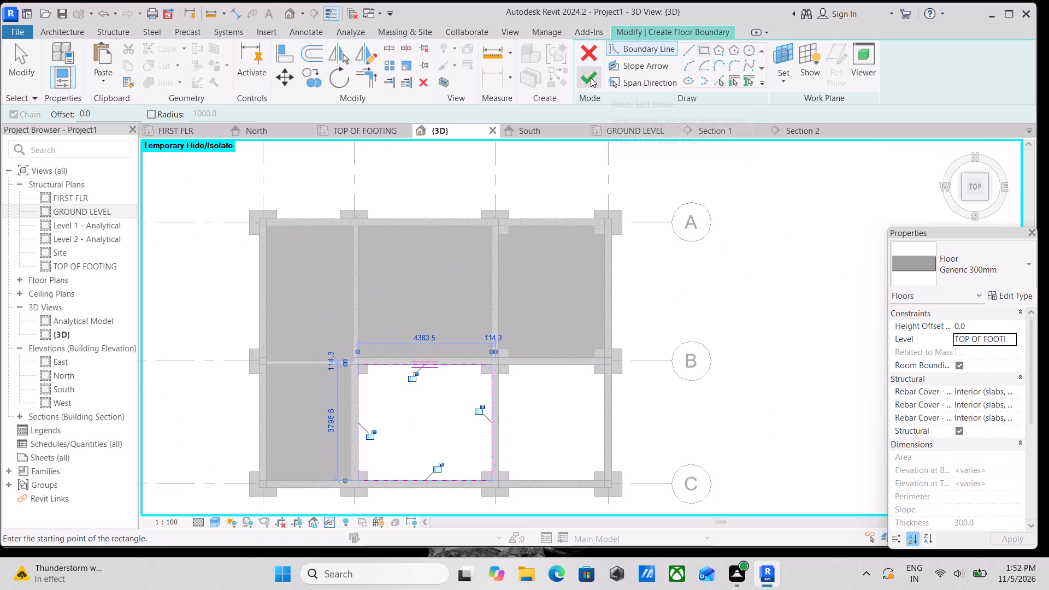
{"action": "left_click", "coordinate": [590, 78]}
{"action": "scroll", "coordinate": [527, 417], "scroll_direction": "up", "scroll_amount": 2}
{"action": "scroll", "coordinate": [527, 417], "scroll_direction": "down", "scroll_amount": 1}
{"action": "middle_click", "coordinate": [527, 417]}
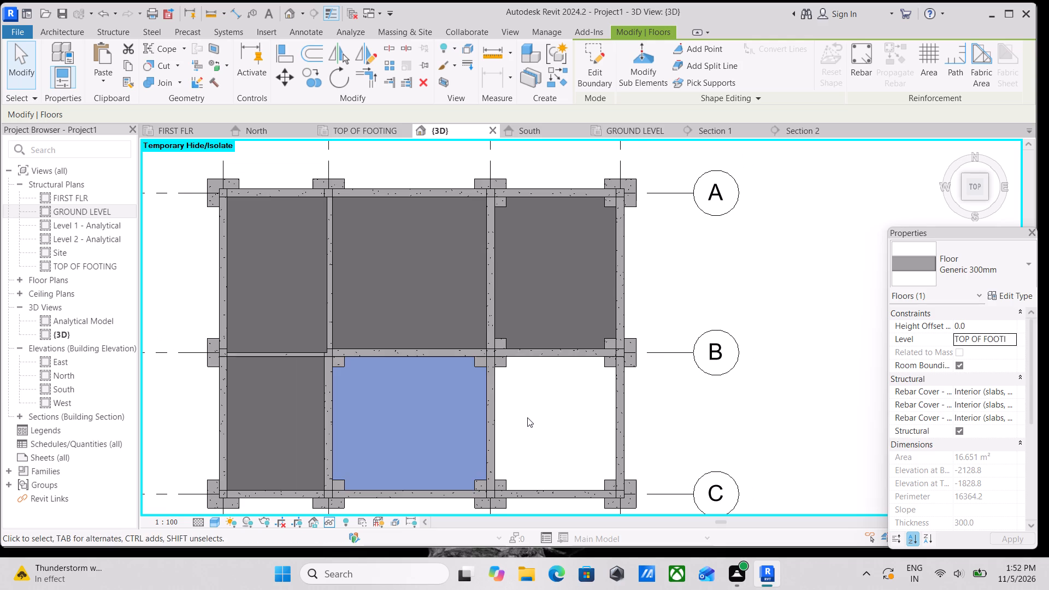
{"action": "key", "text": "Escape"}
Sketch a rectangular boundary for a Generic 300mm structural floor in the open bay between grids 3–4 and B–C.
{"action": "scroll", "coordinate": [515, 396], "scroll_direction": "up", "scroll_amount": 2}
{"action": "middle_click_drag", "start_coordinate": [502, 391], "coordinate": [447, 415]}
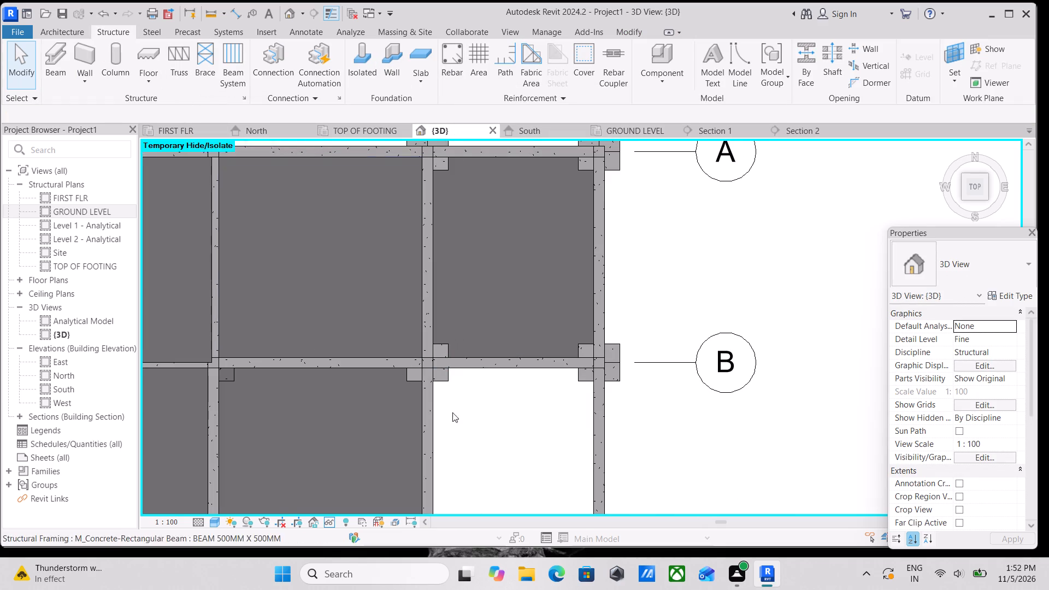
{"action": "scroll", "coordinate": [470, 420], "scroll_direction": "down", "scroll_amount": 2}
{"action": "middle_click_drag", "start_coordinate": [443, 467], "coordinate": [437, 491]}
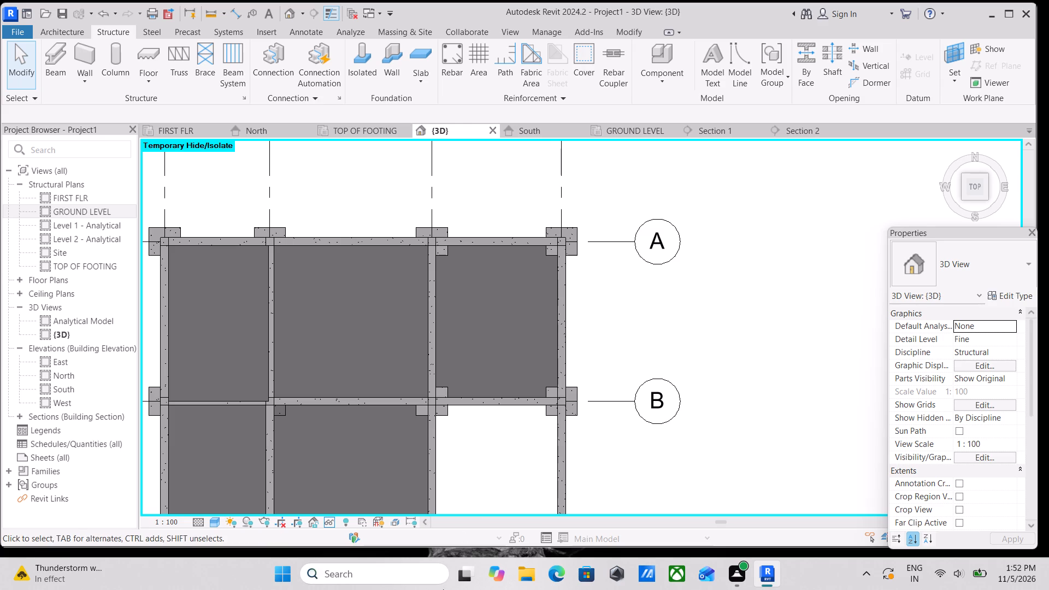
{"action": "scroll", "coordinate": [469, 453], "scroll_direction": "down", "scroll_amount": 3}
{"action": "middle_click_drag", "start_coordinate": [476, 447], "coordinate": [484, 410]}
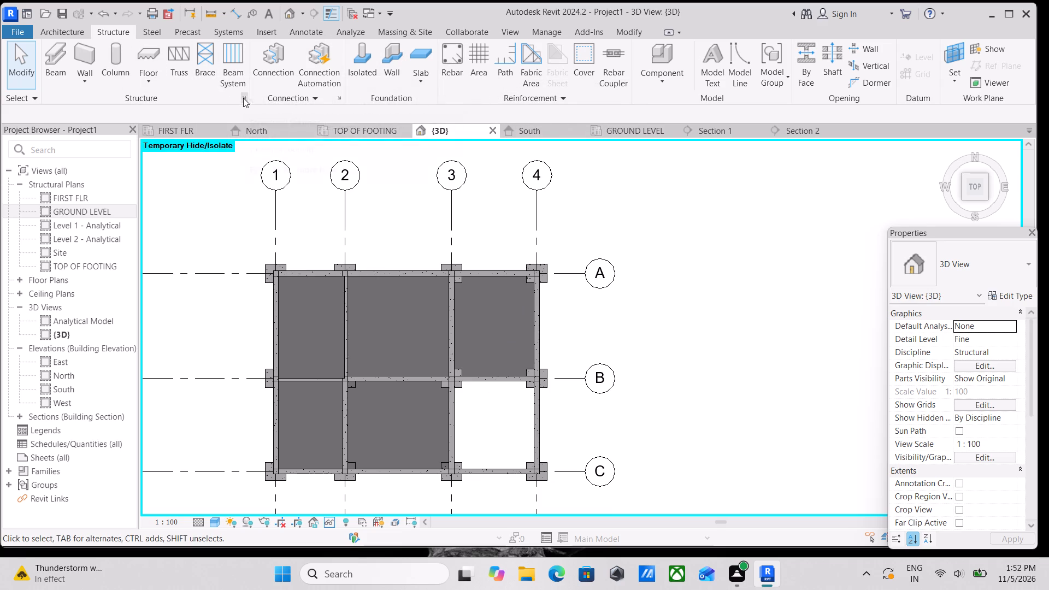
{"action": "left_click", "coordinate": [155, 85]}
{"action": "left_click", "coordinate": [145, 103]}
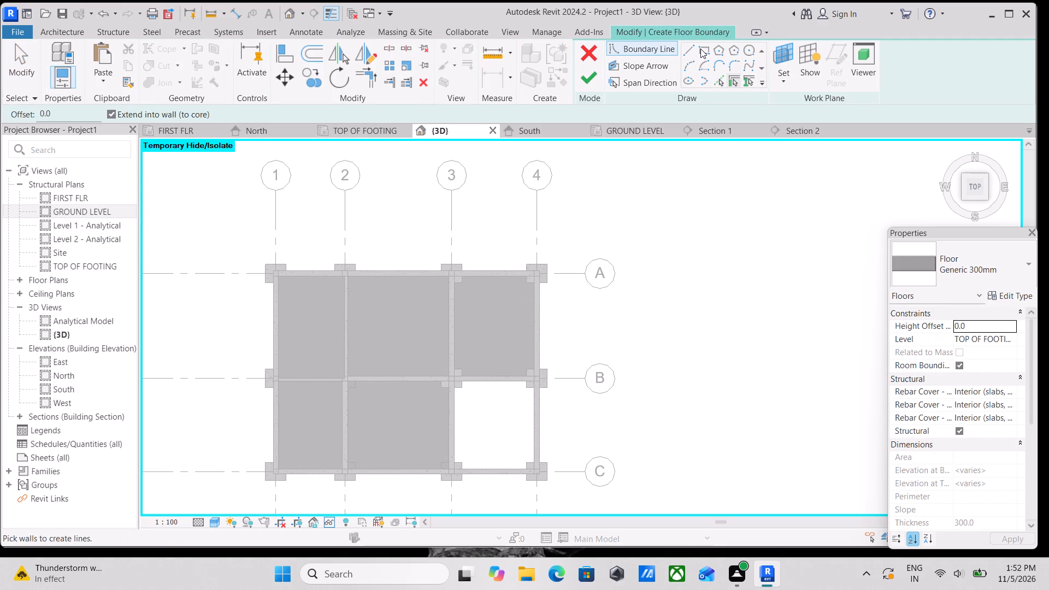
{"action": "left_click", "coordinate": [701, 49]}
{"action": "scroll", "coordinate": [439, 364], "scroll_direction": "up", "scroll_amount": 10}
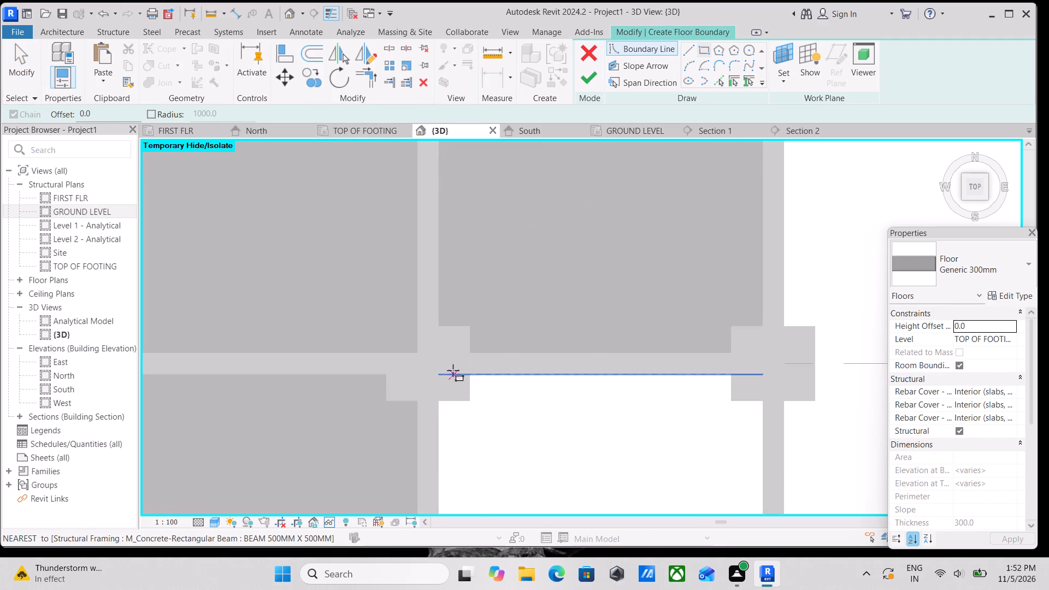
{"action": "left_click", "coordinate": [442, 373]}
{"action": "scroll", "coordinate": [622, 451], "scroll_direction": "down", "scroll_amount": 3}
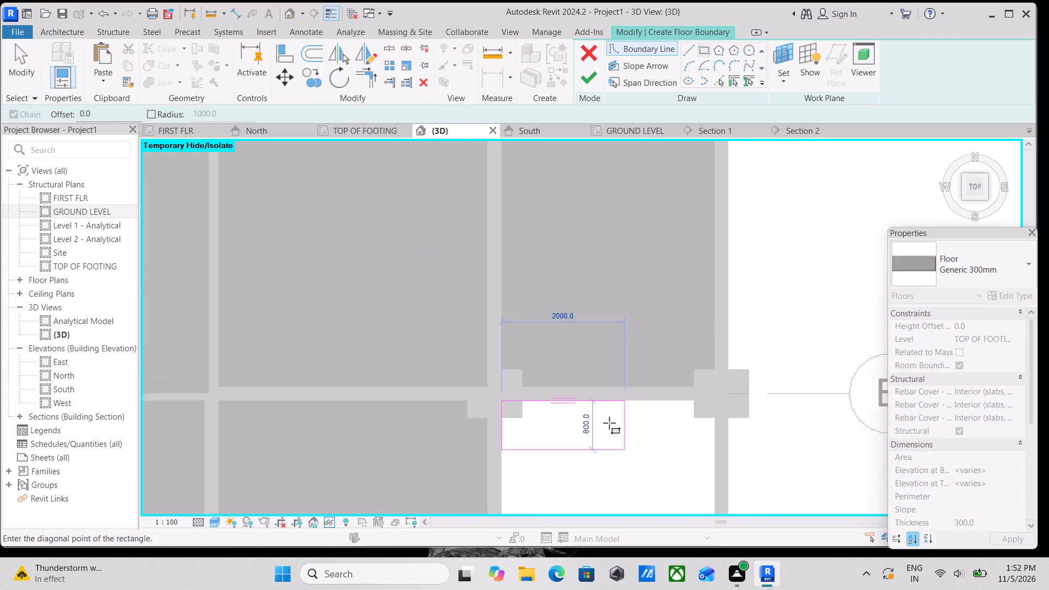
{"action": "middle_click_drag", "start_coordinate": [606, 419], "coordinate": [509, 300]}
{"action": "middle_click_drag", "start_coordinate": [550, 408], "coordinate": [456, 330]}
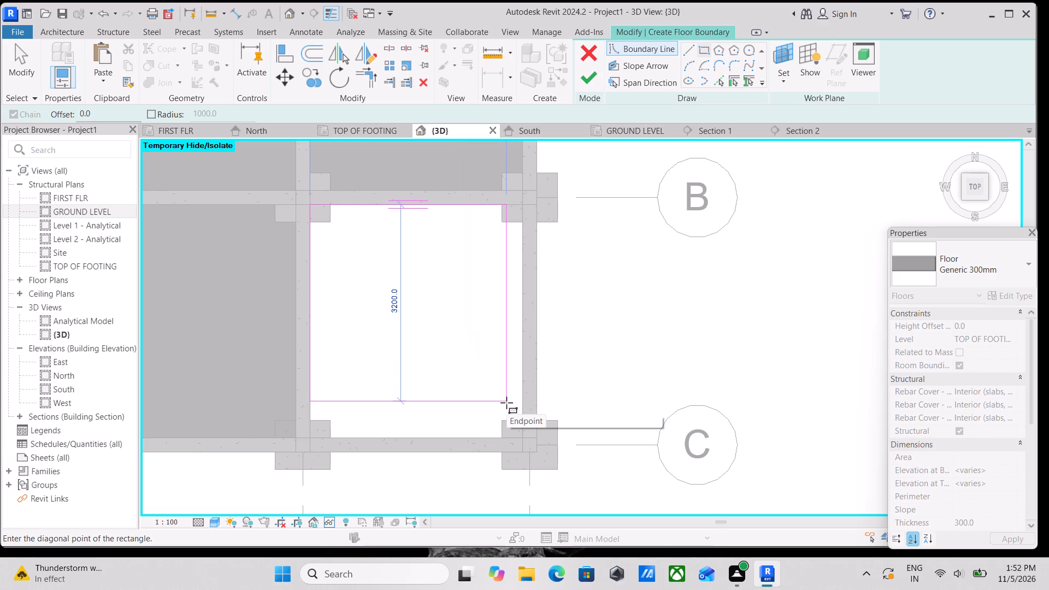
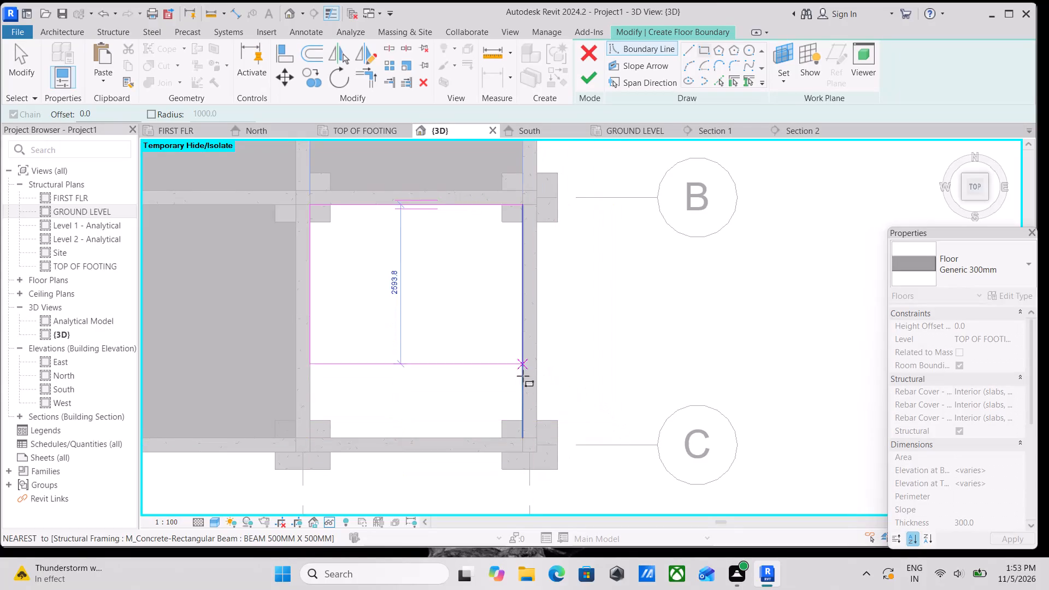
Create the Generic 300mm structural floor between grids 3–4 and B–C from a rectangle about 3465 by 3799 mm, at GROUND LEVEL.
{"action": "scroll", "coordinate": [534, 432], "scroll_direction": "up", "scroll_amount": 2}
{"action": "left_click", "coordinate": [519, 436]}
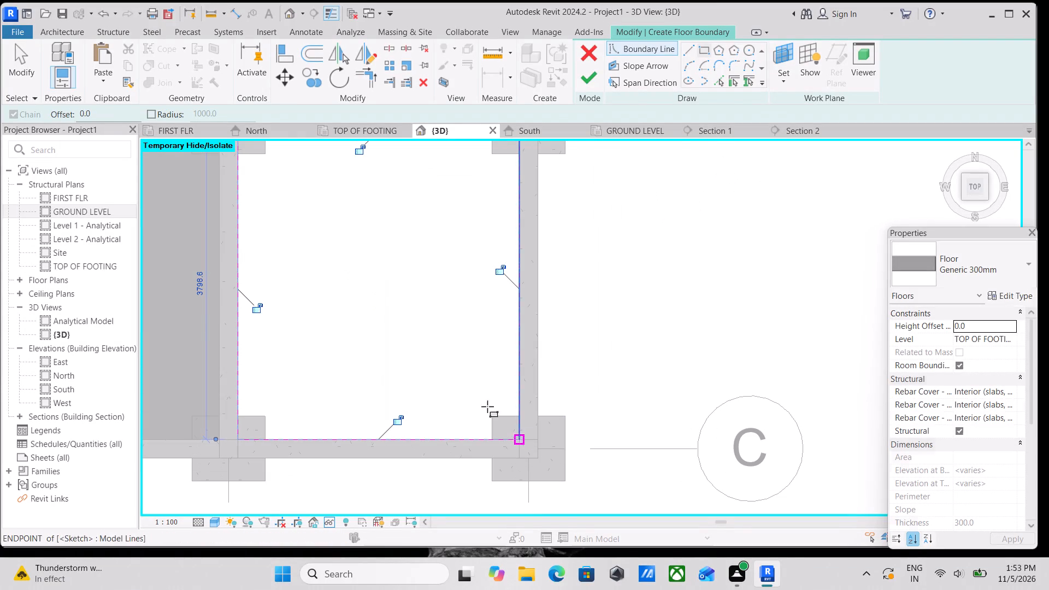
{"action": "scroll", "coordinate": [373, 394], "scroll_direction": "down", "scroll_amount": 2}
{"action": "middle_click_drag", "start_coordinate": [375, 427], "coordinate": [372, 525]}
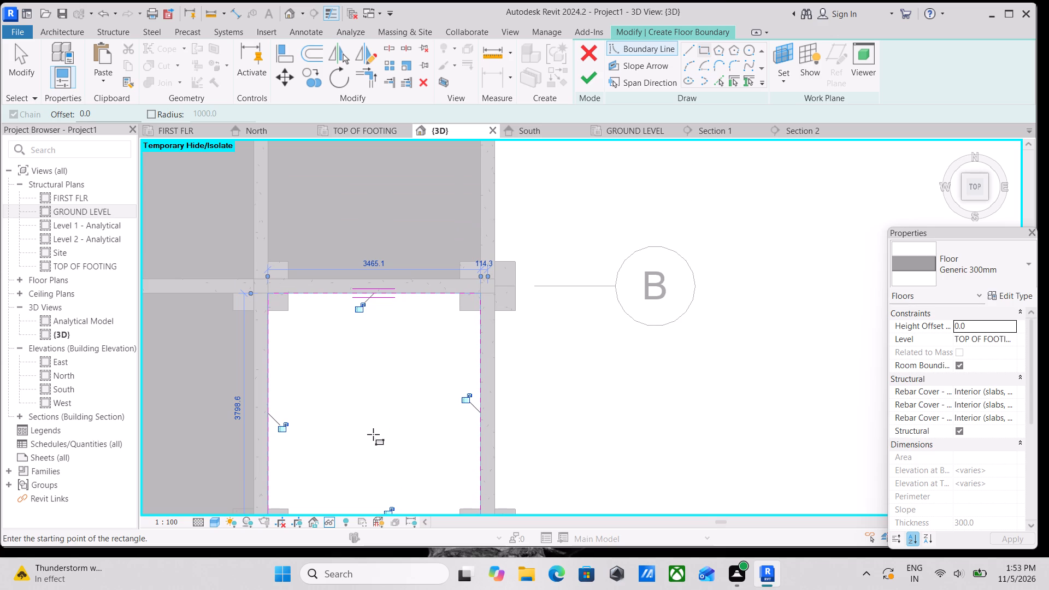
{"action": "scroll", "coordinate": [374, 434], "scroll_direction": "down", "scroll_amount": 3}
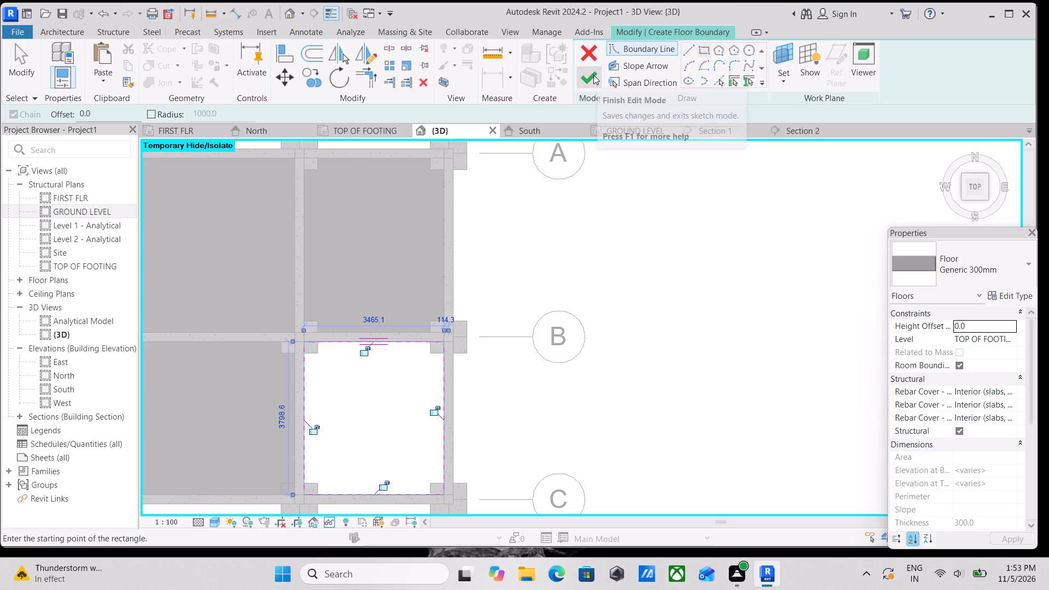
{"action": "left_click", "coordinate": [1010, 343]}
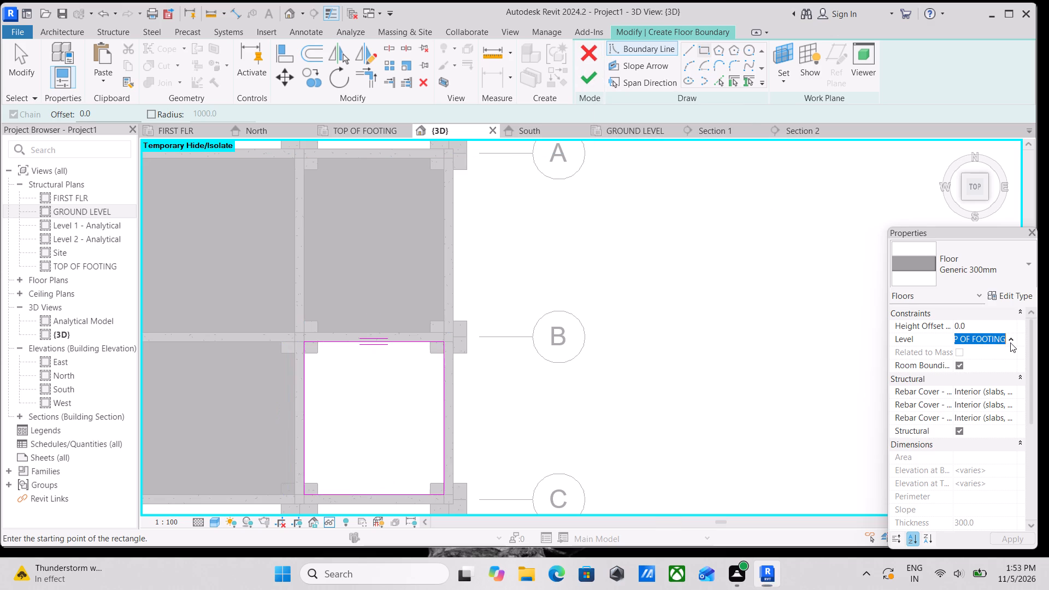
{"action": "left_click", "coordinate": [995, 359]}
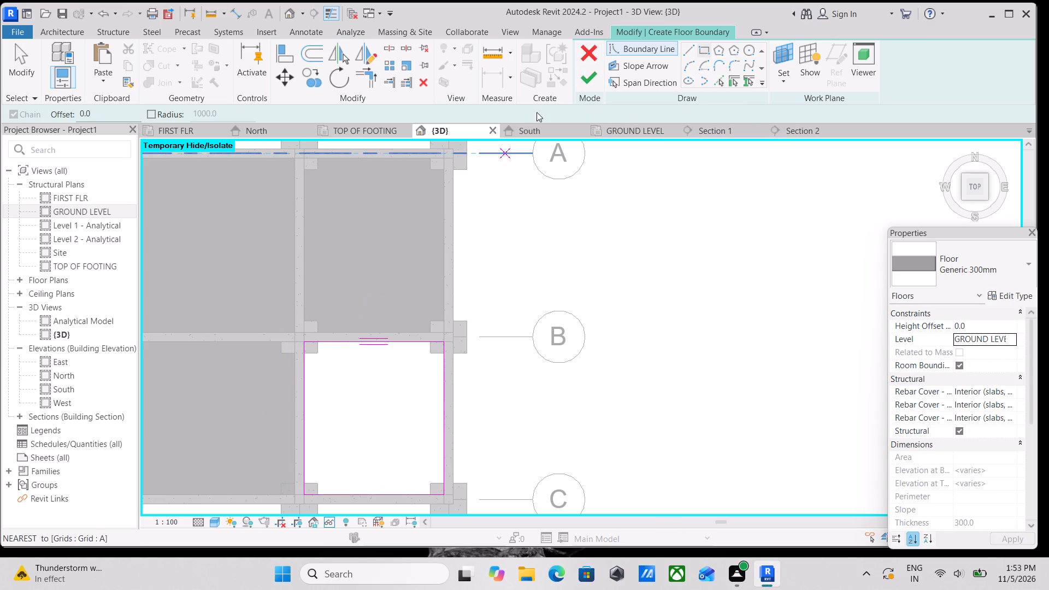
{"action": "left_click", "coordinate": [587, 76]}
{"action": "scroll", "coordinate": [408, 345], "scroll_direction": "down", "scroll_amount": 2}
{"action": "middle_click_drag", "start_coordinate": [414, 345], "coordinate": [515, 340]}
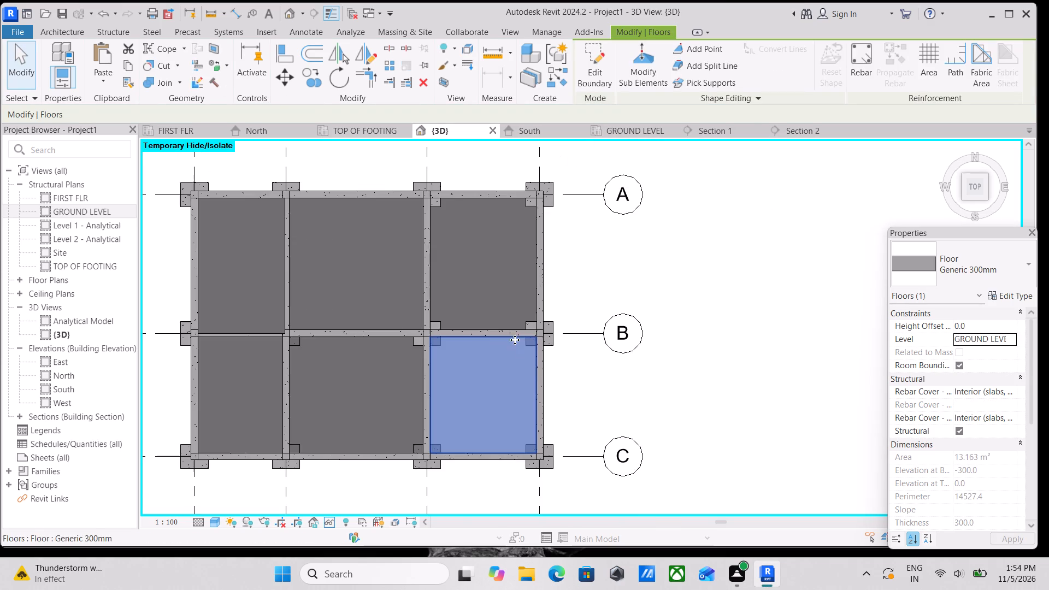
{"action": "scroll", "coordinate": [515, 343], "scroll_direction": "down", "scroll_amount": 1}
{"action": "middle_click_drag", "start_coordinate": [515, 343], "coordinate": [516, 368]}
{"action": "scroll", "coordinate": [358, 347], "scroll_direction": "up", "scroll_amount": 3}
{"action": "key", "text": "Escape"}
Set the level of the slab between grids 3–4 and A–B to GROUND LEVEL.
{"action": "scroll", "coordinate": [250, 372], "scroll_direction": "up", "scroll_amount": 3}
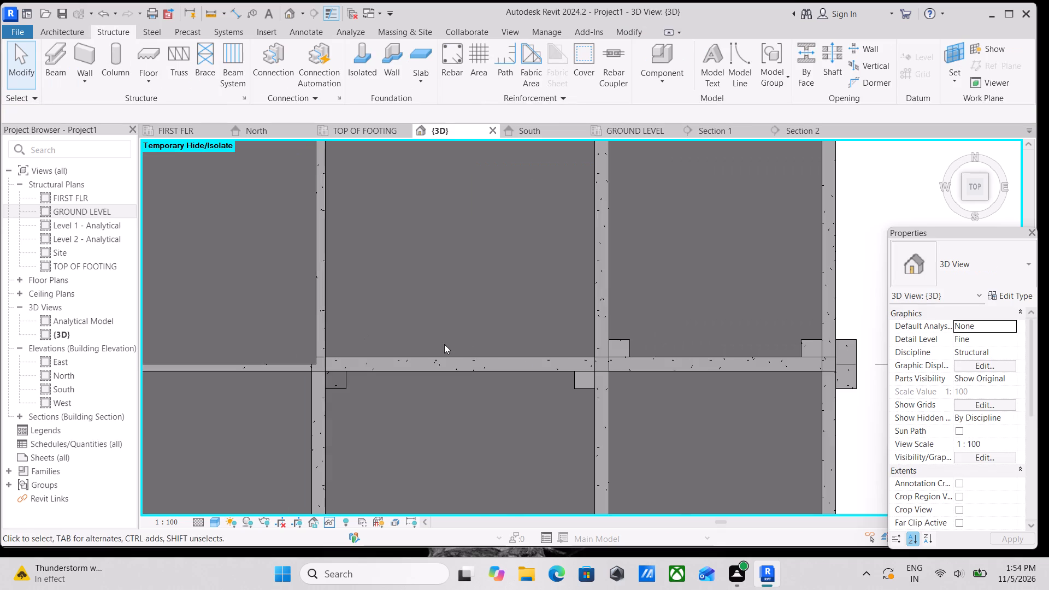
{"action": "scroll", "coordinate": [650, 349], "scroll_direction": "down", "scroll_amount": 1}
{"action": "middle_click_drag", "start_coordinate": [616, 371], "coordinate": [577, 387]}
{"action": "scroll", "coordinate": [308, 322], "scroll_direction": "down", "scroll_amount": 3}
{"action": "scroll", "coordinate": [349, 357], "scroll_direction": "down", "scroll_amount": 2}
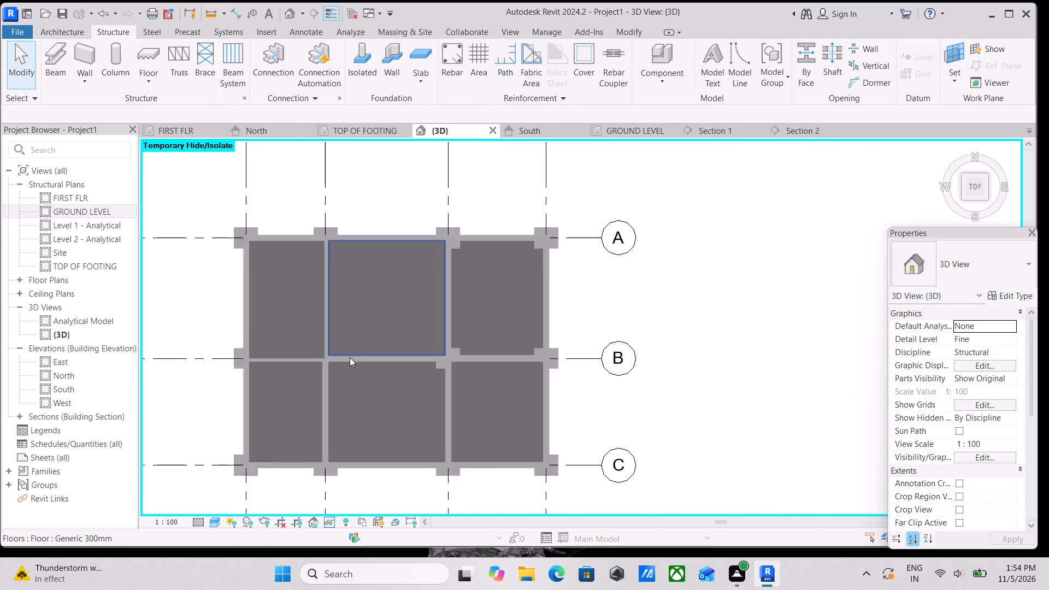
{"action": "scroll", "coordinate": [350, 357], "scroll_direction": "down", "scroll_amount": 2}
{"action": "scroll", "coordinate": [404, 361], "scroll_direction": "down", "scroll_amount": 4}
{"action": "middle_click_drag", "start_coordinate": [422, 387], "coordinate": [589, 229], "text": "shift"}
{"action": "scroll", "coordinate": [511, 456], "scroll_direction": "up", "scroll_amount": 1}
{"action": "middle_click_drag", "start_coordinate": [511, 458], "coordinate": [521, 397]}
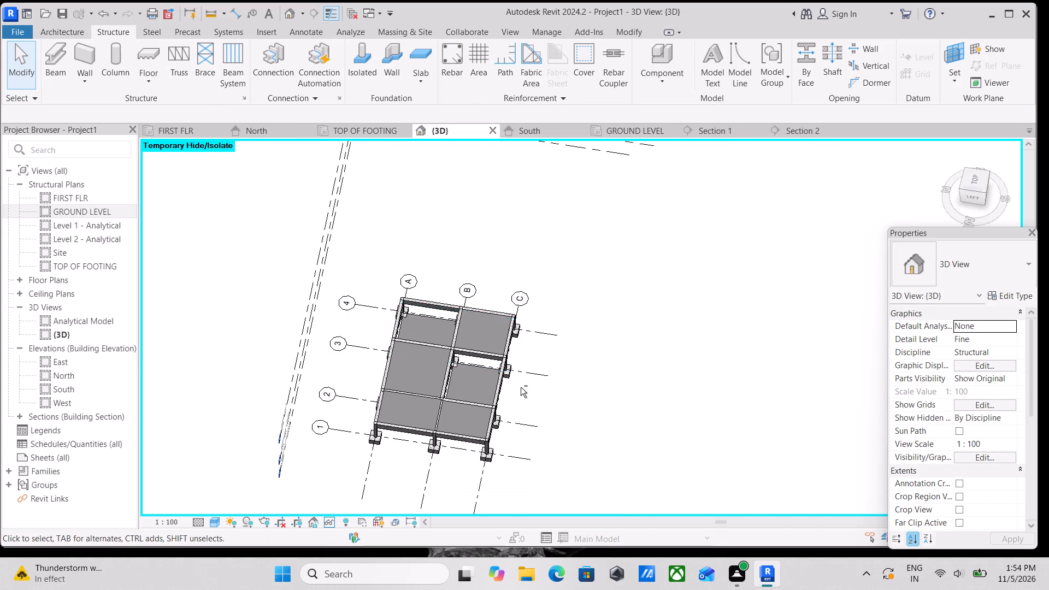
{"action": "middle_click_drag", "start_coordinate": [520, 387], "coordinate": [182, 338], "text": "shift"}
{"action": "middle_click_drag", "start_coordinate": [359, 345], "coordinate": [260, 336]}
{"action": "scroll", "coordinate": [516, 307], "scroll_direction": "up", "scroll_amount": 5}
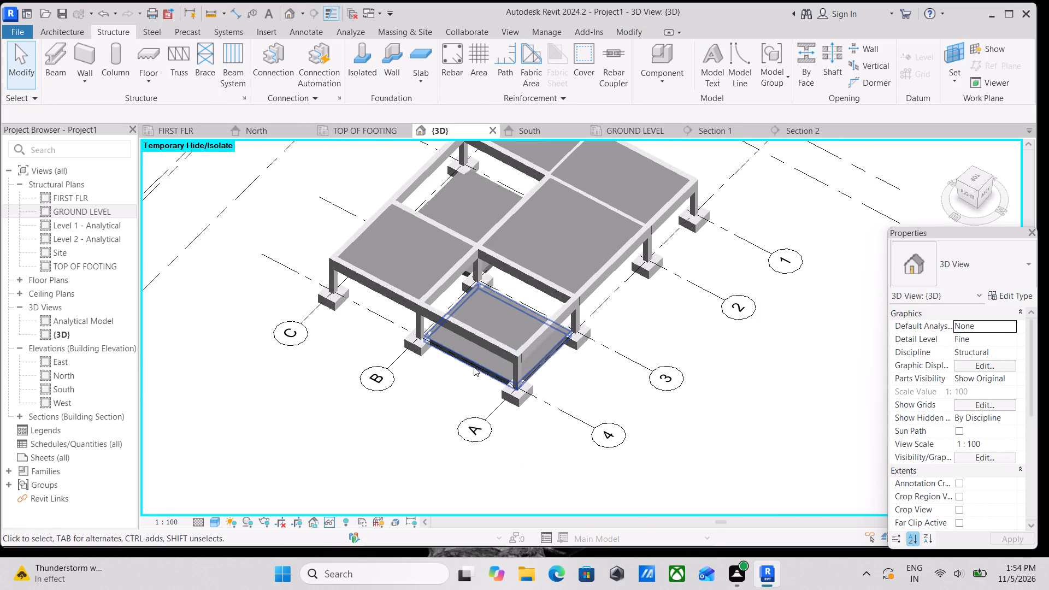
{"action": "left_click", "coordinate": [473, 367]}
{"action": "left_click", "coordinate": [1006, 338]}
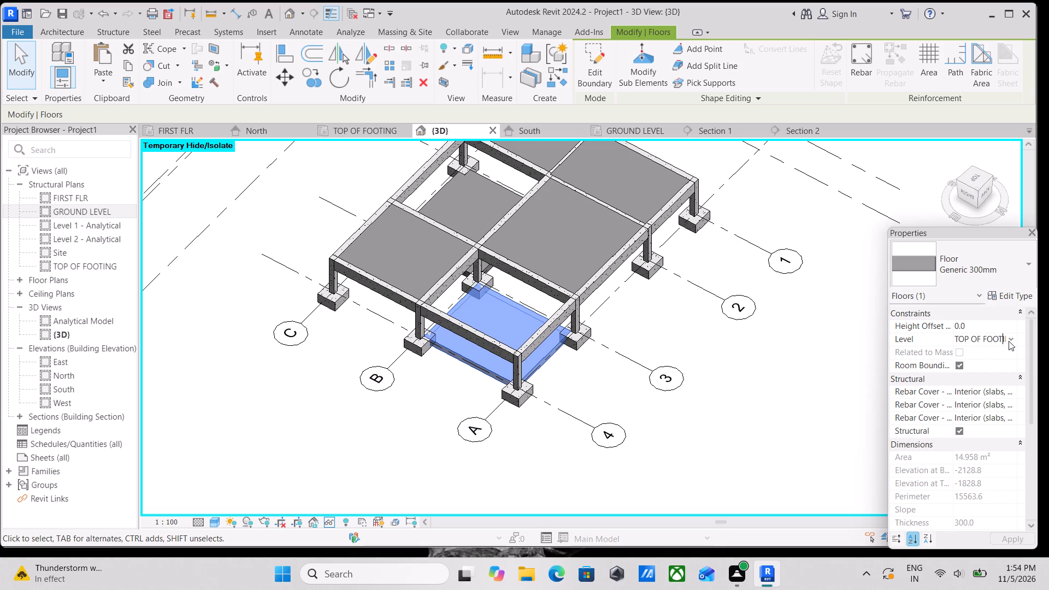
{"action": "left_click", "coordinate": [1011, 340]}
{"action": "left_click", "coordinate": [991, 361]}
{"action": "scroll", "coordinate": [798, 434], "scroll_direction": "down", "scroll_amount": 3}
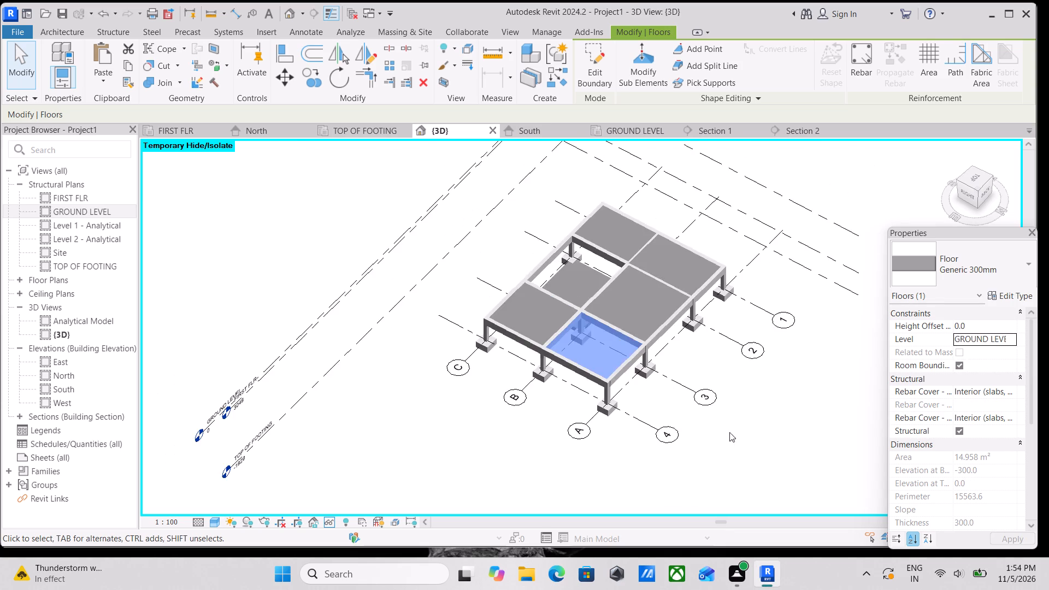
{"action": "scroll", "coordinate": [653, 419], "scroll_direction": "down", "scroll_amount": 2}
{"action": "key", "text": "Escape"}
Set the level of the slab between grids 2–3 and B–C to GROUND LEVEL.
{"action": "scroll", "coordinate": [634, 418], "scroll_direction": "down", "scroll_amount": 2}
{"action": "middle_click_drag", "start_coordinate": [587, 424], "coordinate": [773, 379], "text": "shift"}
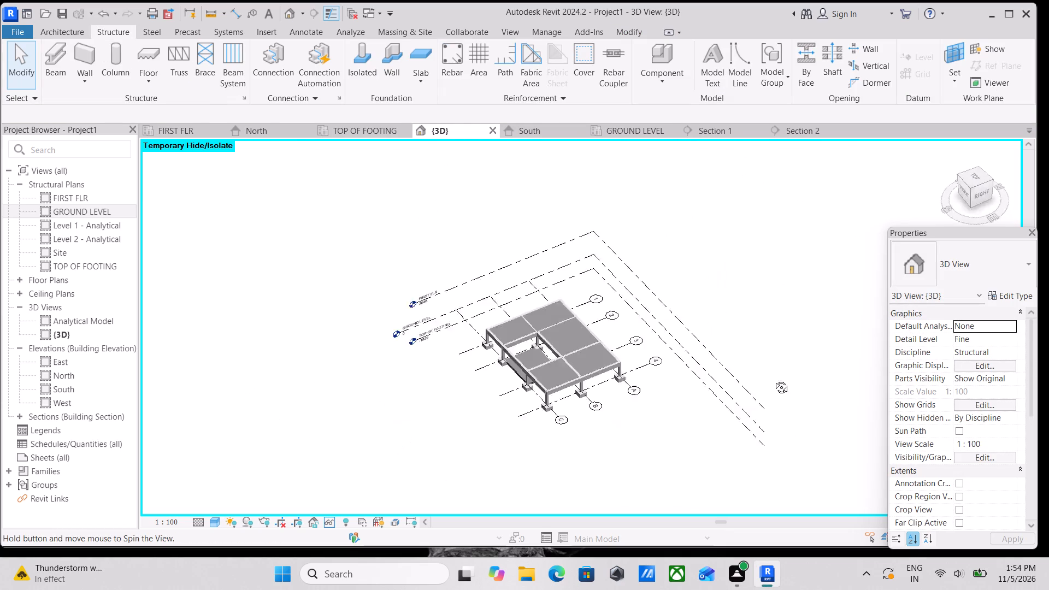
{"action": "middle_click_drag", "start_coordinate": [773, 379], "coordinate": [814, 370], "text": "shift"}
{"action": "scroll", "coordinate": [526, 393], "scroll_direction": "up", "scroll_amount": 11}
{"action": "left_click", "coordinate": [489, 379]}
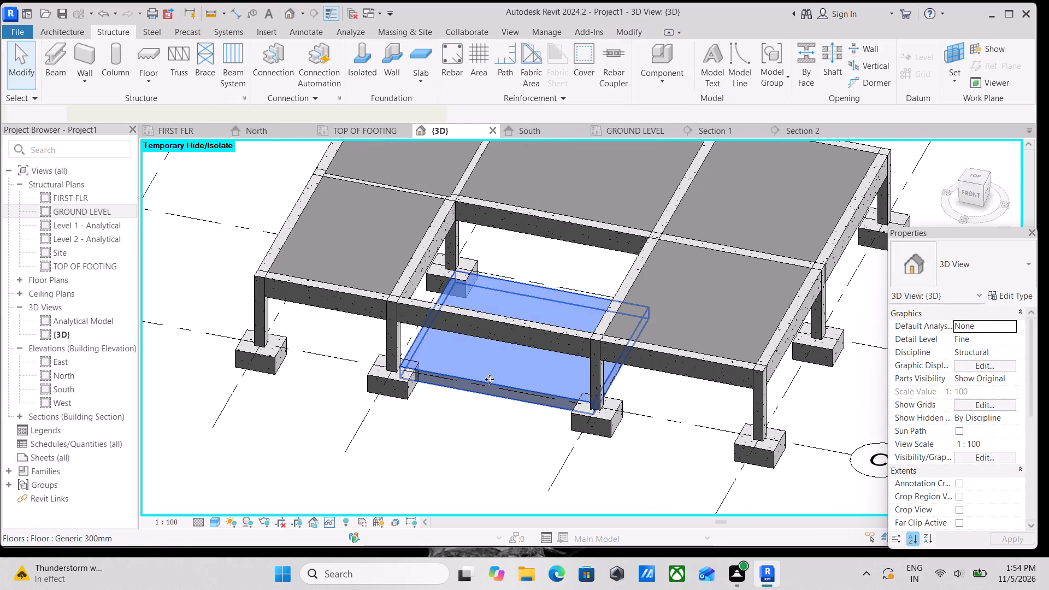
{"action": "left_click", "coordinate": [1009, 338]}
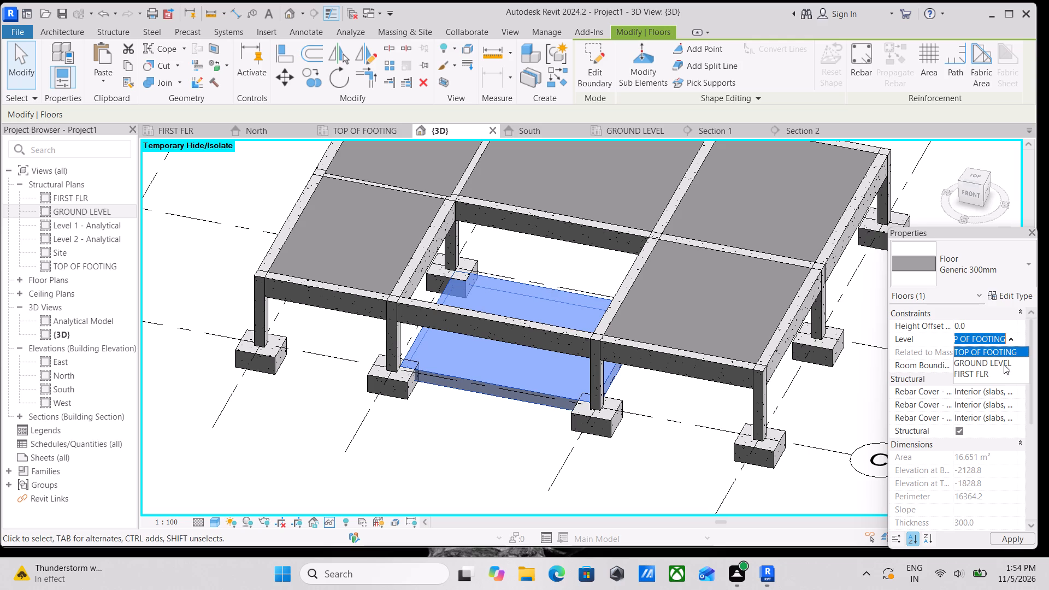
{"action": "left_click", "coordinate": [997, 361]}
{"action": "scroll", "coordinate": [688, 378], "scroll_direction": "down", "scroll_amount": 2}
{"action": "middle_click_drag", "start_coordinate": [682, 383], "coordinate": [638, 491]}
{"action": "scroll", "coordinate": [608, 487], "scroll_direction": "down", "scroll_amount": 1}
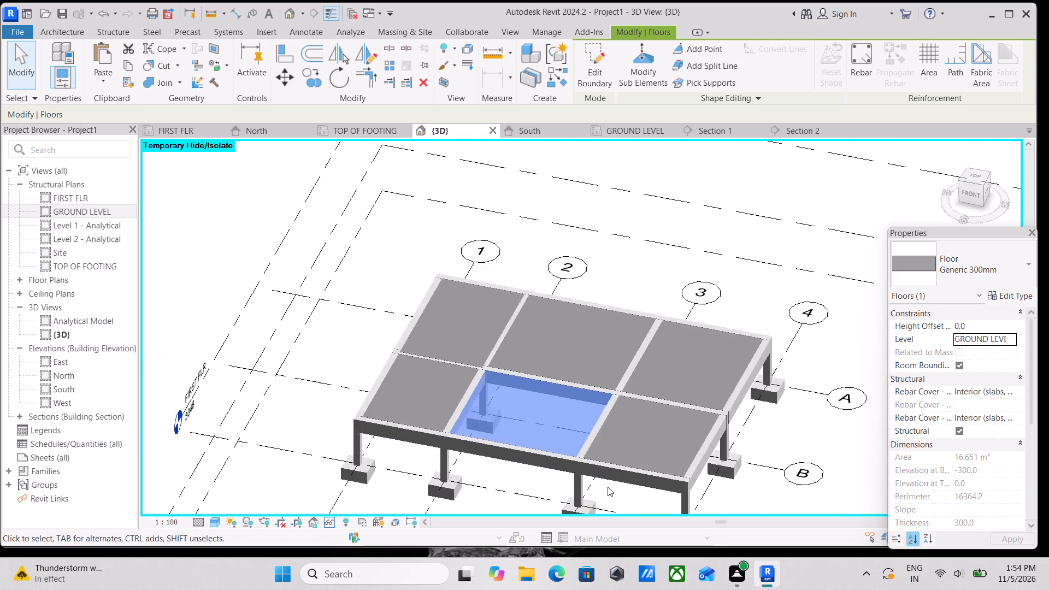
{"action": "scroll", "coordinate": [608, 487], "scroll_direction": "down", "scroll_amount": 2}
{"action": "key", "text": "Escape"}
Examine the slabs in all bays of the beam frame from several angles.
{"action": "scroll", "coordinate": [606, 471], "scroll_direction": "down", "scroll_amount": 2}
{"action": "middle_click_drag", "start_coordinate": [606, 471], "coordinate": [608, 362]}
{"action": "middle_click_drag", "start_coordinate": [661, 354], "coordinate": [500, 280], "text": "shift"}
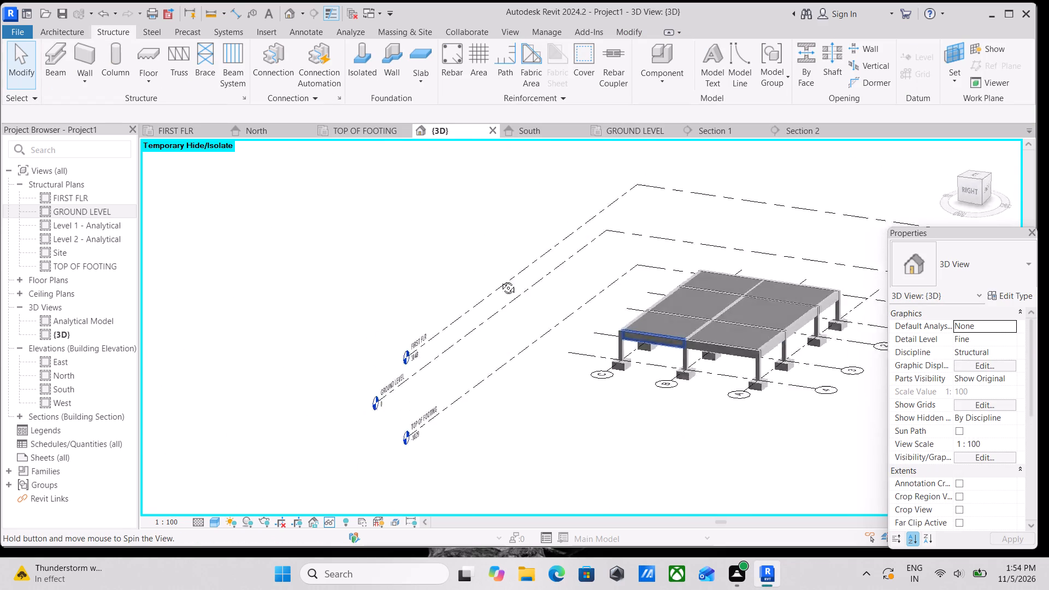
{"action": "middle_click_drag", "start_coordinate": [500, 280], "coordinate": [546, 246], "text": "shift"}
{"action": "middle_click_drag", "start_coordinate": [599, 379], "coordinate": [582, 496], "text": "shift"}
{"action": "scroll", "coordinate": [599, 379], "scroll_direction": "up", "scroll_amount": 1, "text": "shift"}
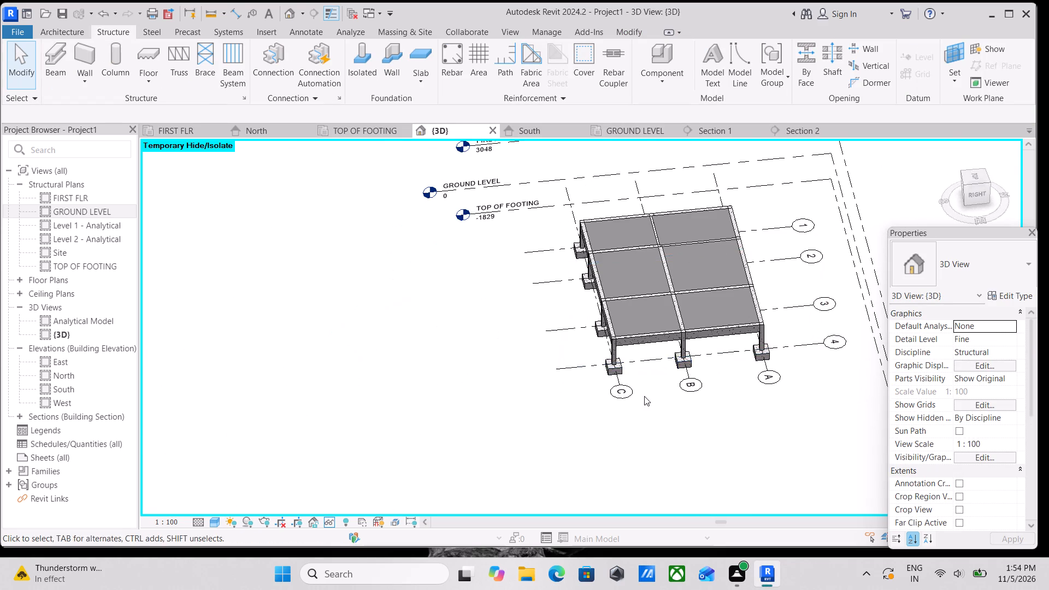
{"action": "middle_click_drag", "start_coordinate": [695, 337], "coordinate": [859, 279], "text": "shift"}
{"action": "middle_click_drag", "start_coordinate": [760, 310], "coordinate": [612, 404]}
{"action": "middle_click_drag", "start_coordinate": [600, 394], "coordinate": [552, 447], "text": "shift"}
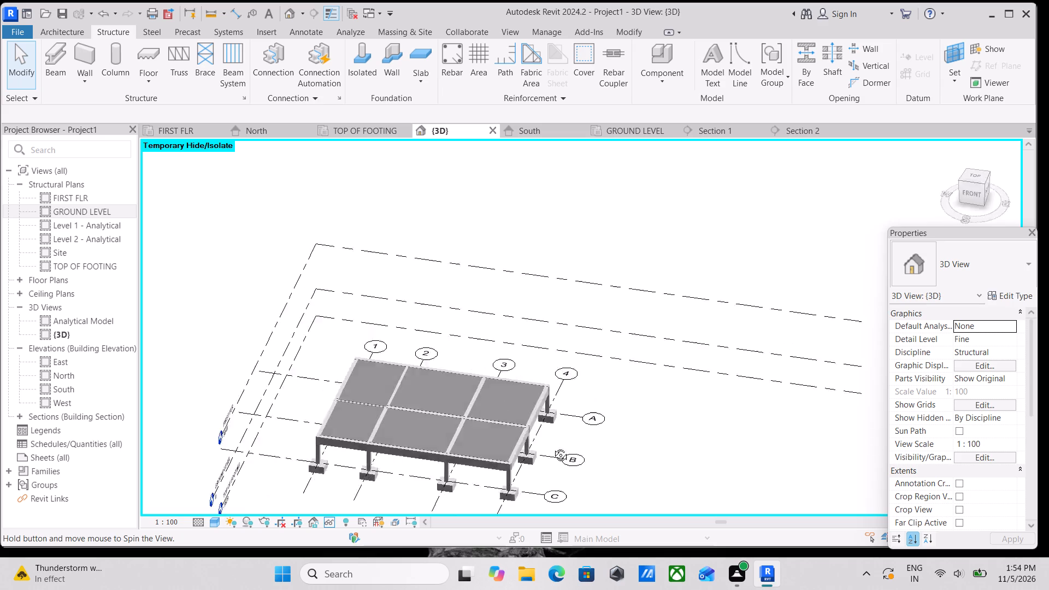
{"action": "middle_click_drag", "start_coordinate": [552, 447], "coordinate": [414, 462], "text": "shift"}
{"action": "scroll", "coordinate": [610, 363], "scroll_direction": "up", "scroll_amount": 5}
{"action": "middle_click_drag", "start_coordinate": [552, 353], "coordinate": [576, 413], "text": "shift"}
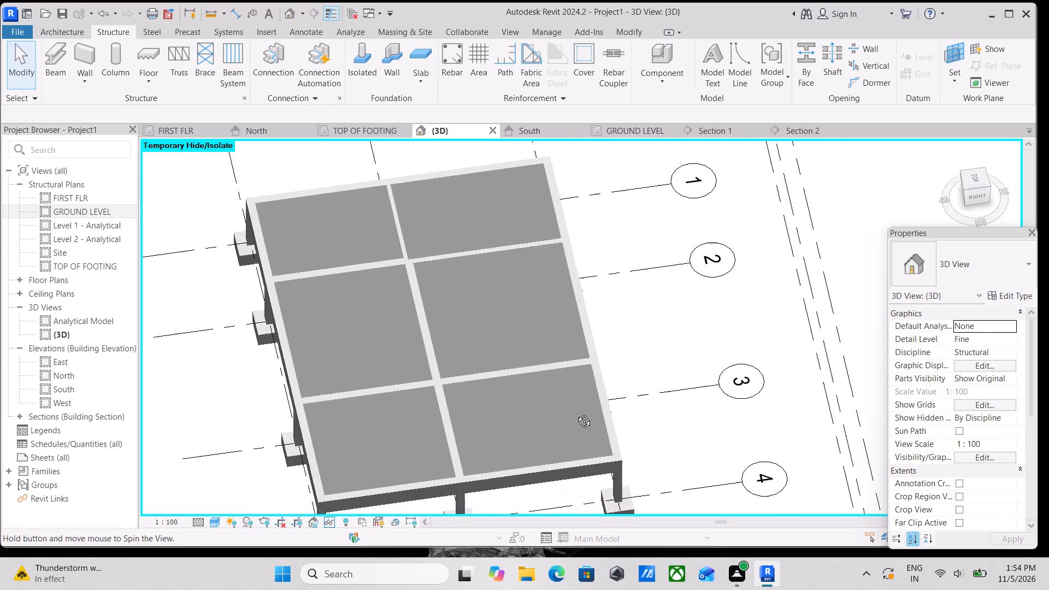
{"action": "middle_click_drag", "start_coordinate": [576, 413], "coordinate": [574, 425], "text": "shift"}
{"action": "scroll", "coordinate": [553, 348], "scroll_direction": "down", "scroll_amount": 1}
{"action": "middle_click_drag", "start_coordinate": [551, 352], "coordinate": [391, 449], "text": "shift"}
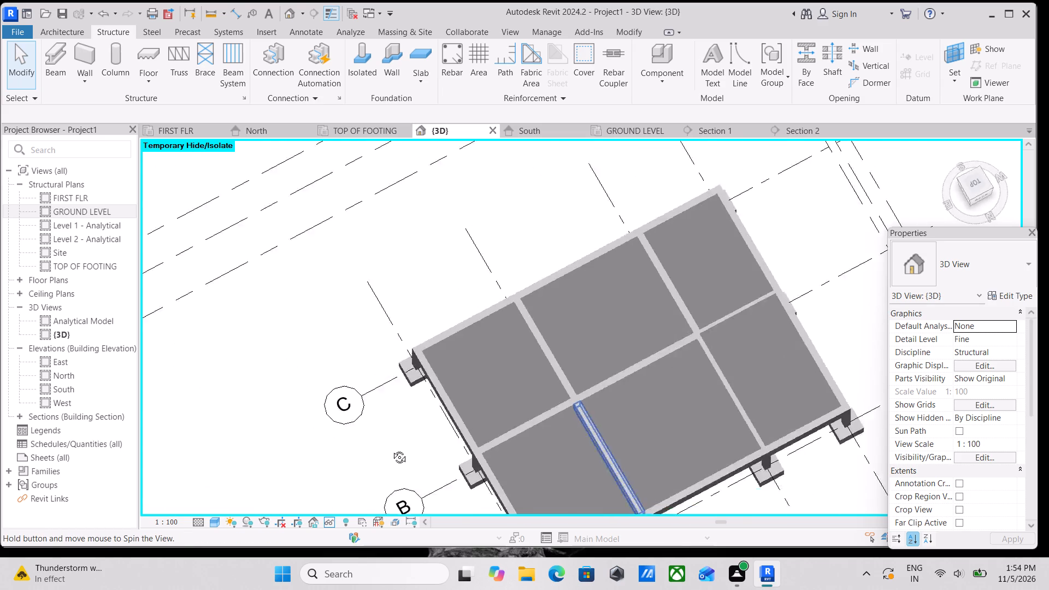
{"action": "middle_click_drag", "start_coordinate": [391, 449], "coordinate": [381, 450], "text": "shift"}
{"action": "middle_click_drag", "start_coordinate": [624, 406], "coordinate": [520, 313]}
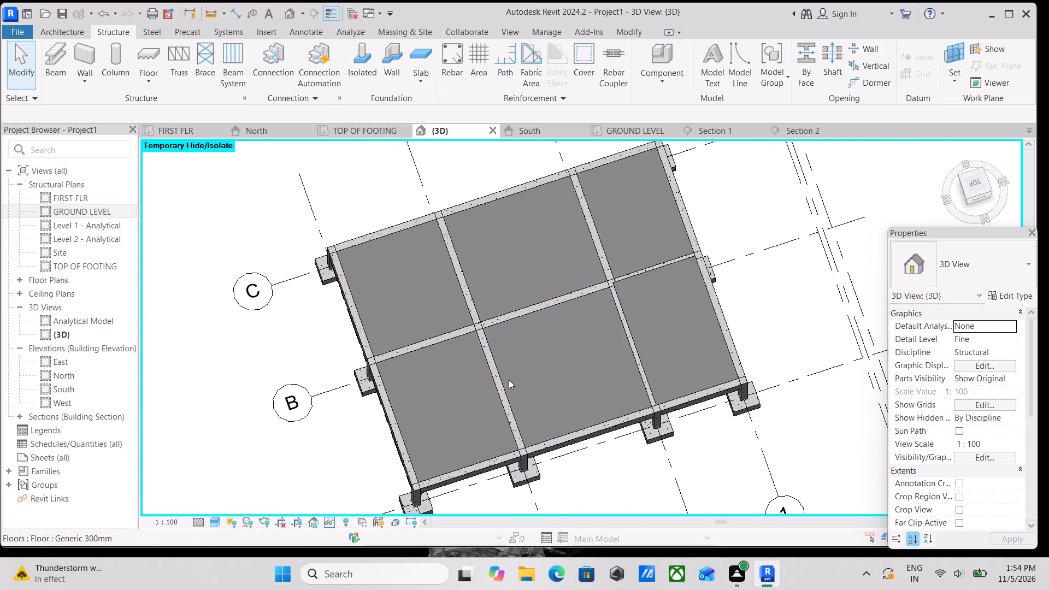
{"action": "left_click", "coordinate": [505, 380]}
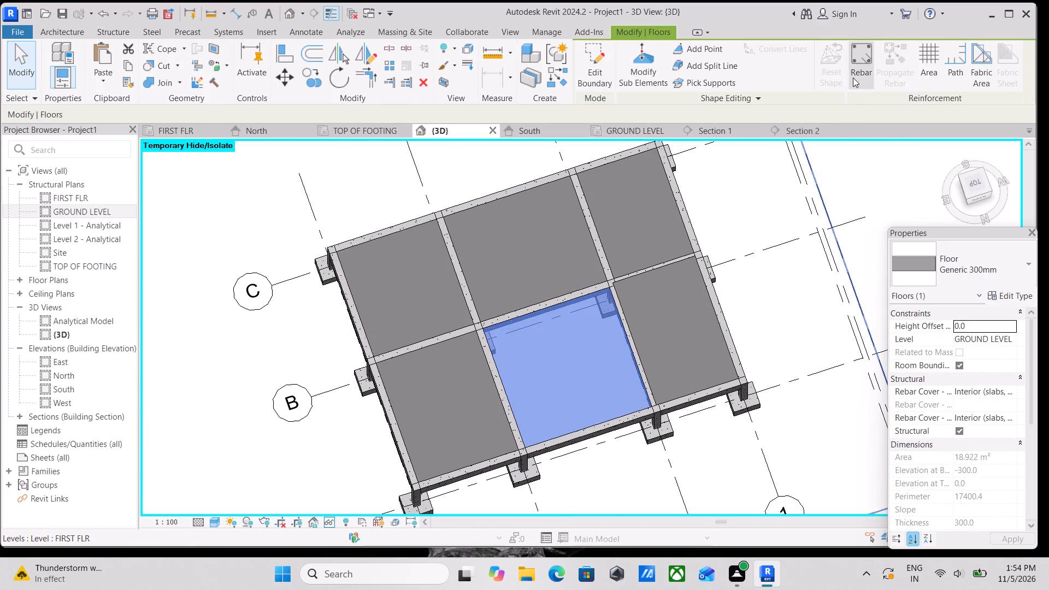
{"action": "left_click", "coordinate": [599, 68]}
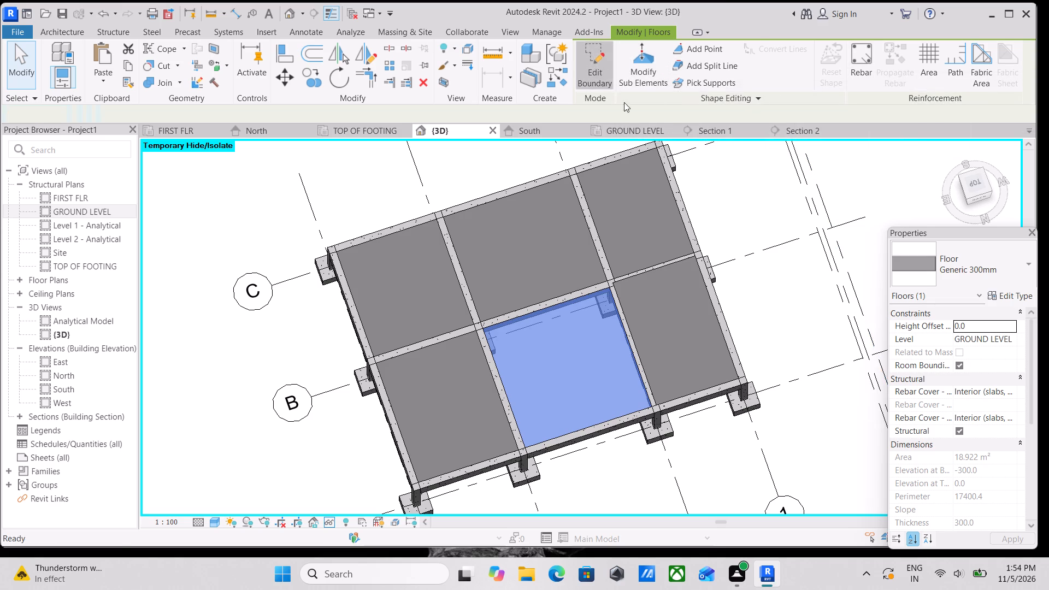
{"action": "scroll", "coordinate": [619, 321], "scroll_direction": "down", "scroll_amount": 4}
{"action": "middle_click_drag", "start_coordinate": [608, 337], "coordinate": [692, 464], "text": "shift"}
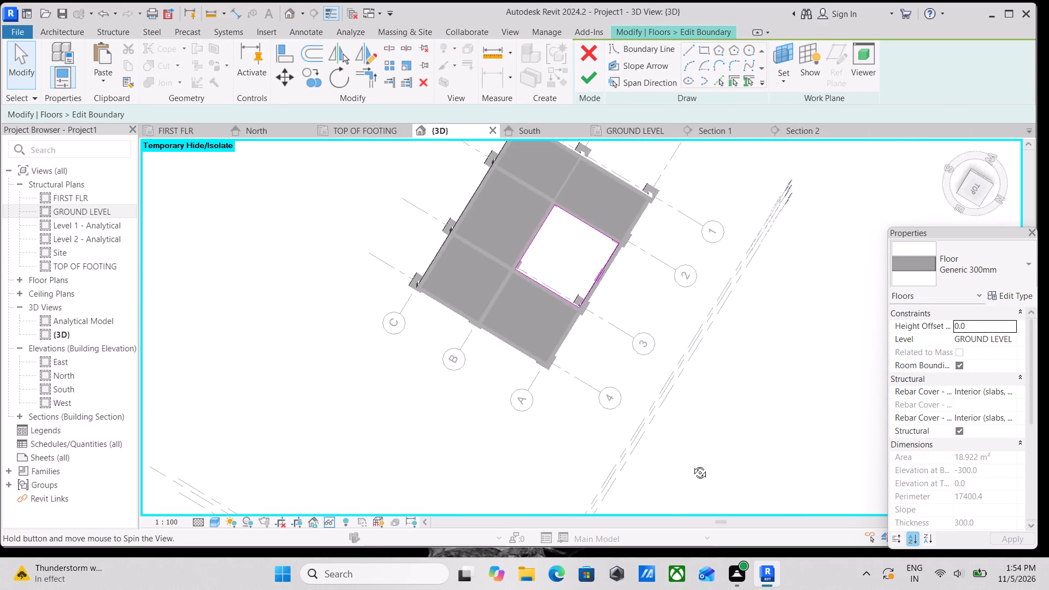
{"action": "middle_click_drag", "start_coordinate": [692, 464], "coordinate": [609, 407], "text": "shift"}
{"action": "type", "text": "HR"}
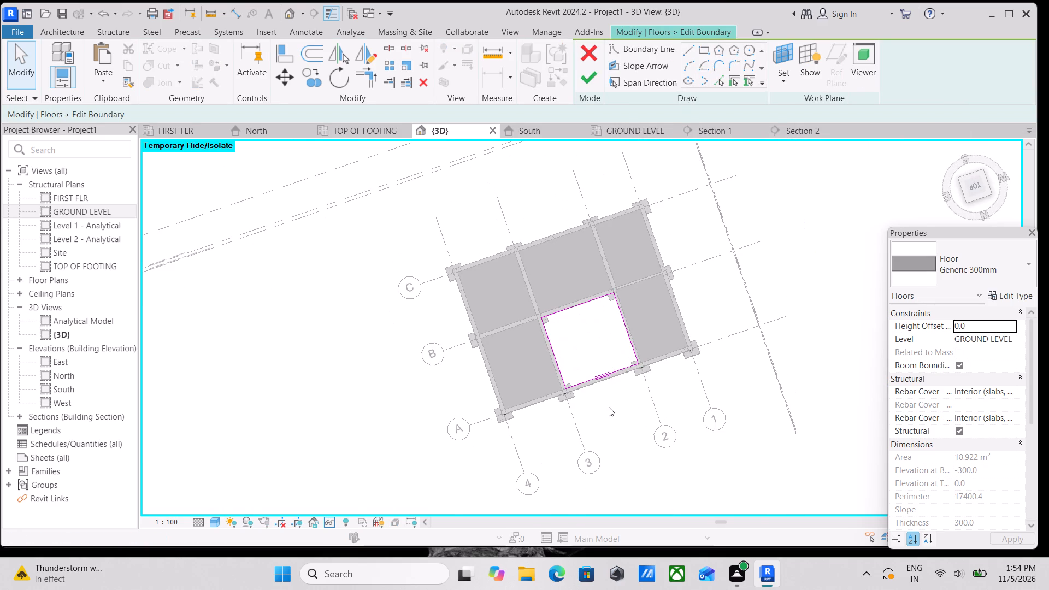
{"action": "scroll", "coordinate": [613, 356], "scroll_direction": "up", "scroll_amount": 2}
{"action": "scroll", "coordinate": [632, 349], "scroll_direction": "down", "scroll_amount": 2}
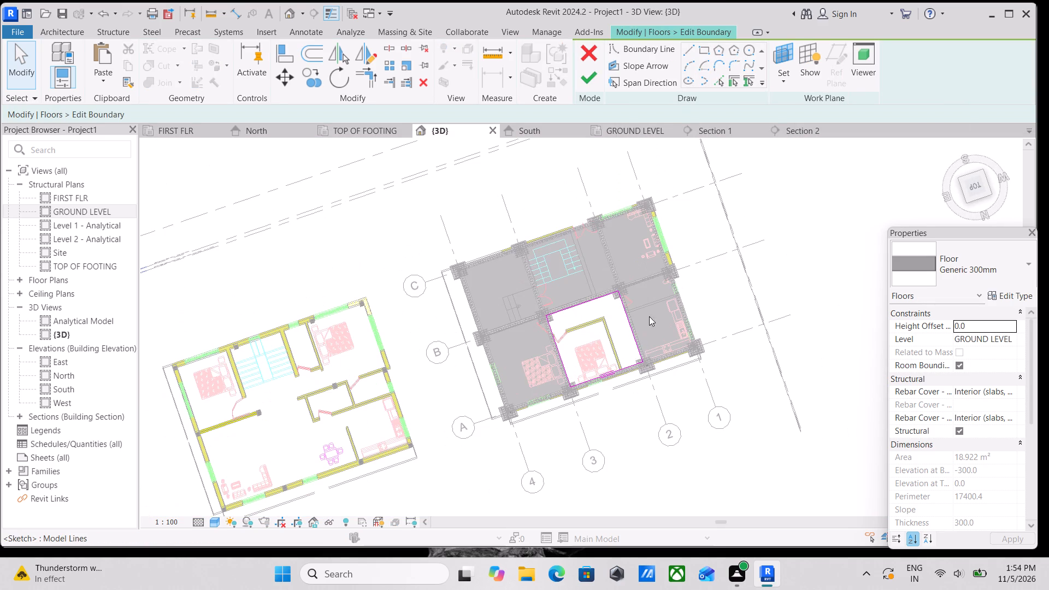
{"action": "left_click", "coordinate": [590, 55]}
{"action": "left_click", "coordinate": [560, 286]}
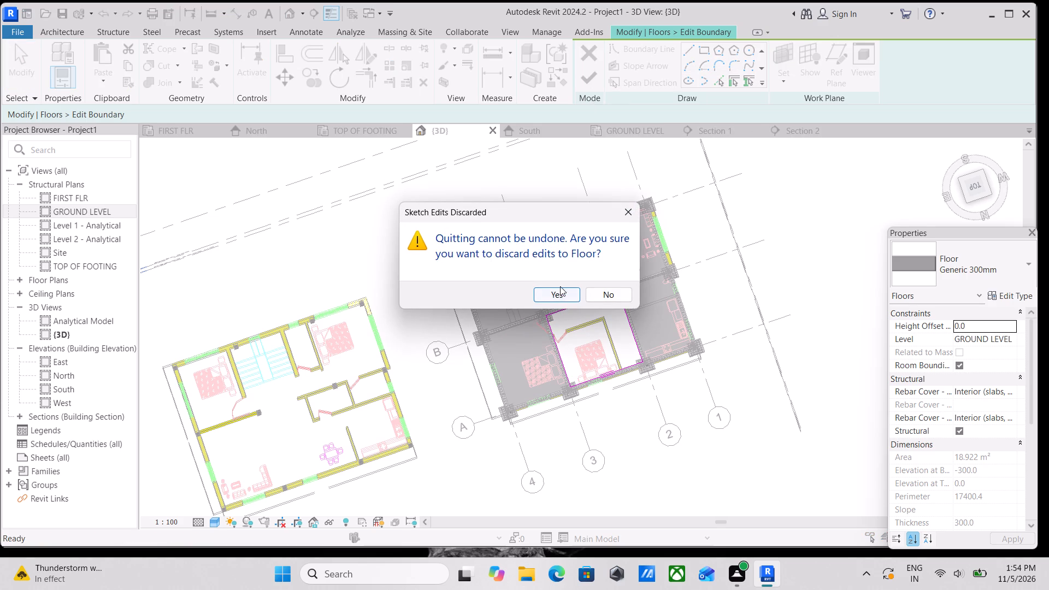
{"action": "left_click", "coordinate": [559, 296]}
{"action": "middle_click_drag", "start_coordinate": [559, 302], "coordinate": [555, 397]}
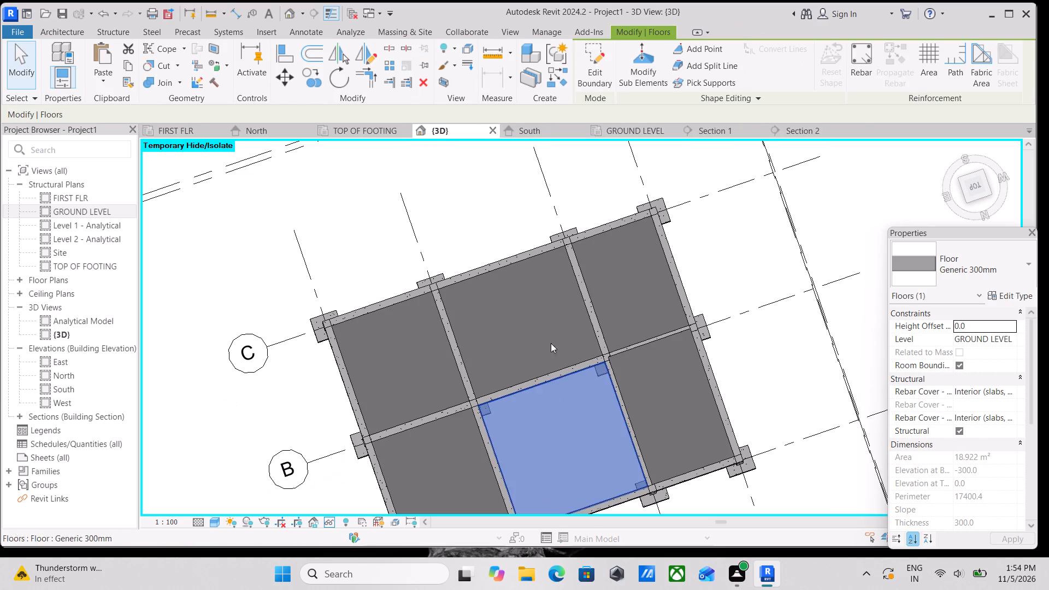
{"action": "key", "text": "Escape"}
Open the boundary sketch of the floor slab between grids 2–3 and B–C for editing.
{"action": "scroll", "coordinate": [481, 337], "scroll_direction": "down", "scroll_amount": 2}
{"action": "middle_click_drag", "start_coordinate": [543, 394], "coordinate": [759, 311], "text": "shift"}
{"action": "scroll", "coordinate": [759, 311], "scroll_direction": "down", "scroll_amount": 1, "text": "shift"}
{"action": "middle_click_drag", "start_coordinate": [518, 386], "coordinate": [695, 292], "text": "shift"}
{"action": "middle_click_drag", "start_coordinate": [530, 407], "coordinate": [695, 190]}
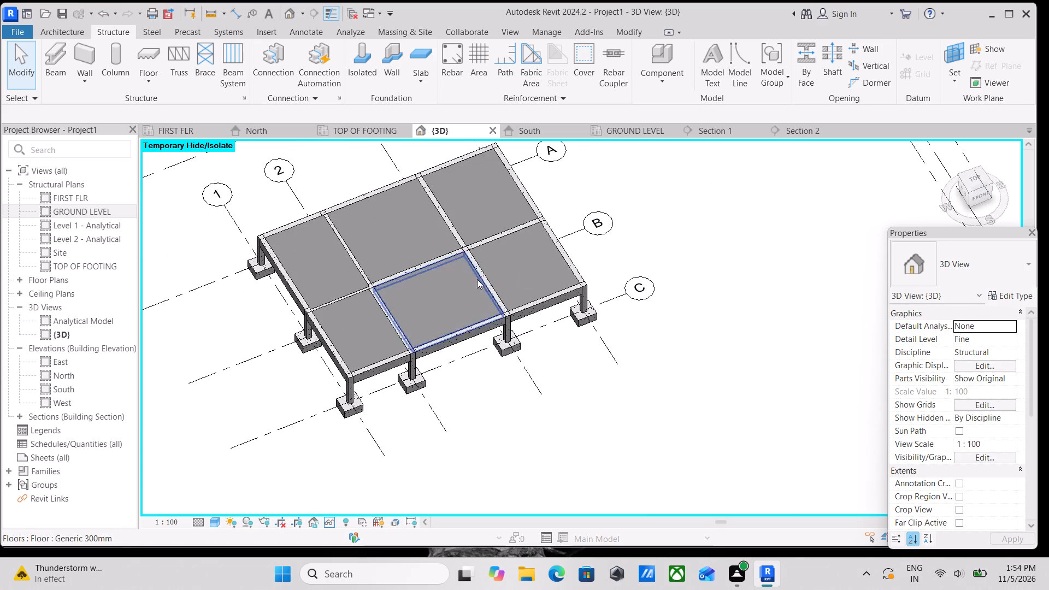
{"action": "left_click", "coordinate": [427, 338]}
{"action": "middle_click_drag", "start_coordinate": [435, 318], "coordinate": [409, 363]}
{"action": "middle_click_drag", "start_coordinate": [434, 323], "coordinate": [412, 353]}
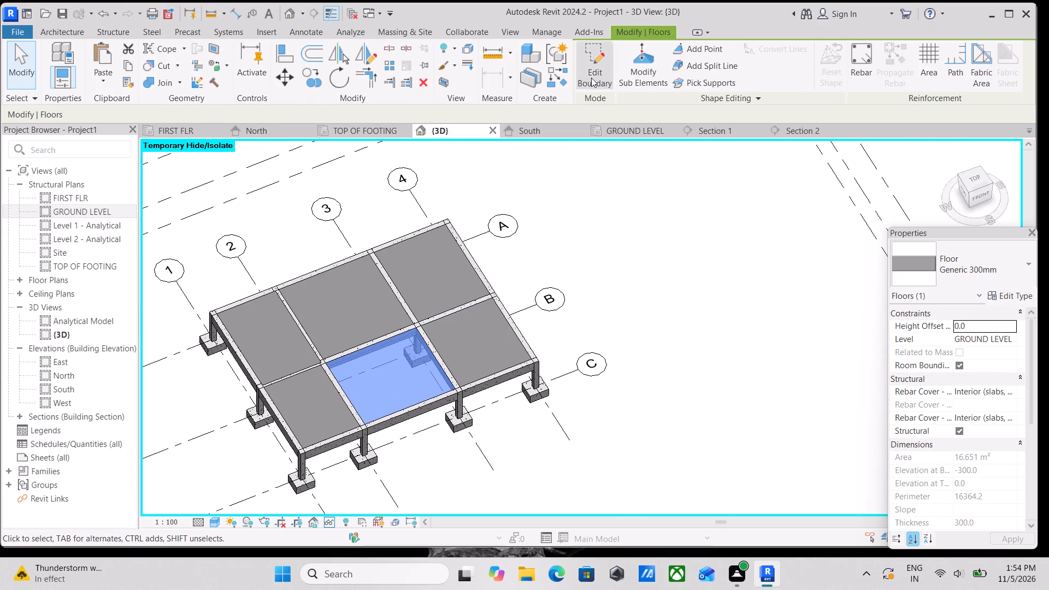
{"action": "left_click", "coordinate": [587, 54]}
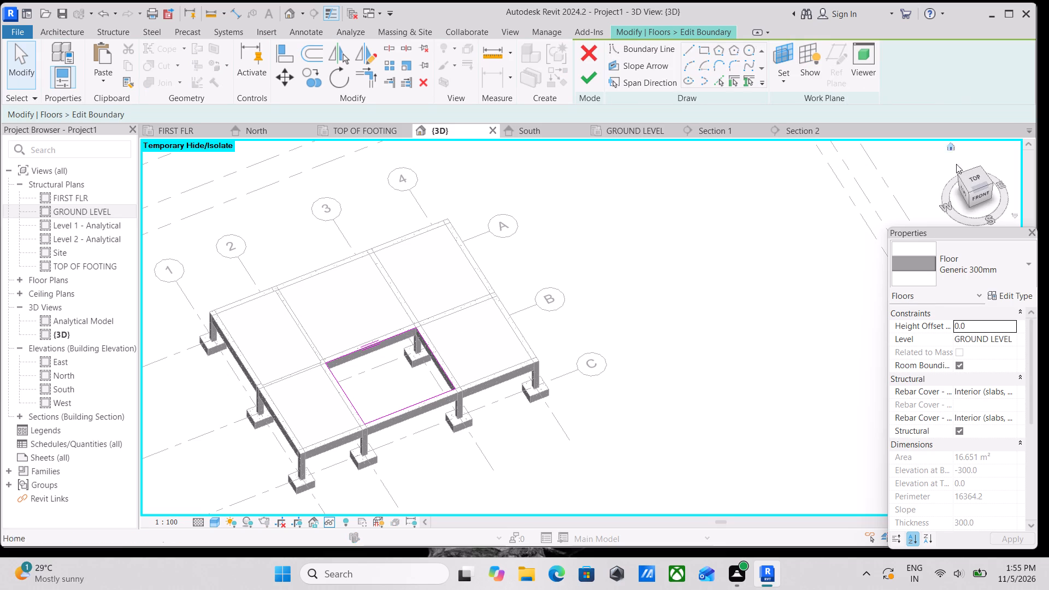
Look at the slab sketch from the top and reset the temporary isolation to bring back the STAIRS plan underlay.
{"action": "left_click", "coordinate": [969, 178]}
{"action": "scroll", "coordinate": [529, 324], "scroll_direction": "up", "scroll_amount": 5}
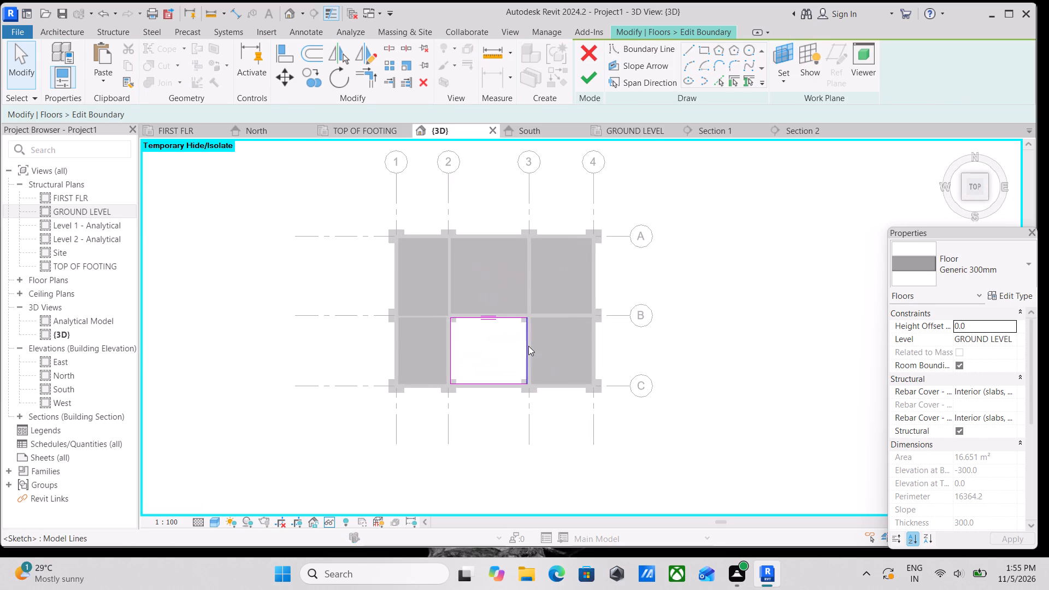
{"action": "scroll", "coordinate": [528, 346], "scroll_direction": "up", "scroll_amount": 3}
{"action": "type", "text": "HR"}
{"action": "scroll", "coordinate": [478, 350], "scroll_direction": "up", "scroll_amount": 2}
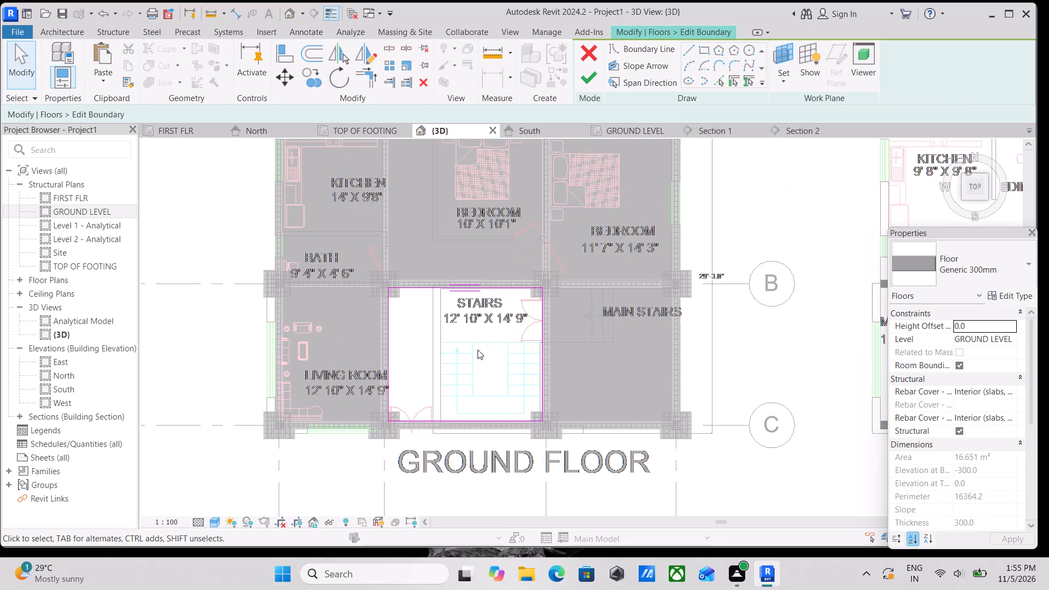
{"action": "scroll", "coordinate": [499, 379], "scroll_direction": "up", "scroll_amount": 3}
{"action": "middle_click_drag", "start_coordinate": [481, 355], "coordinate": [491, 334]}
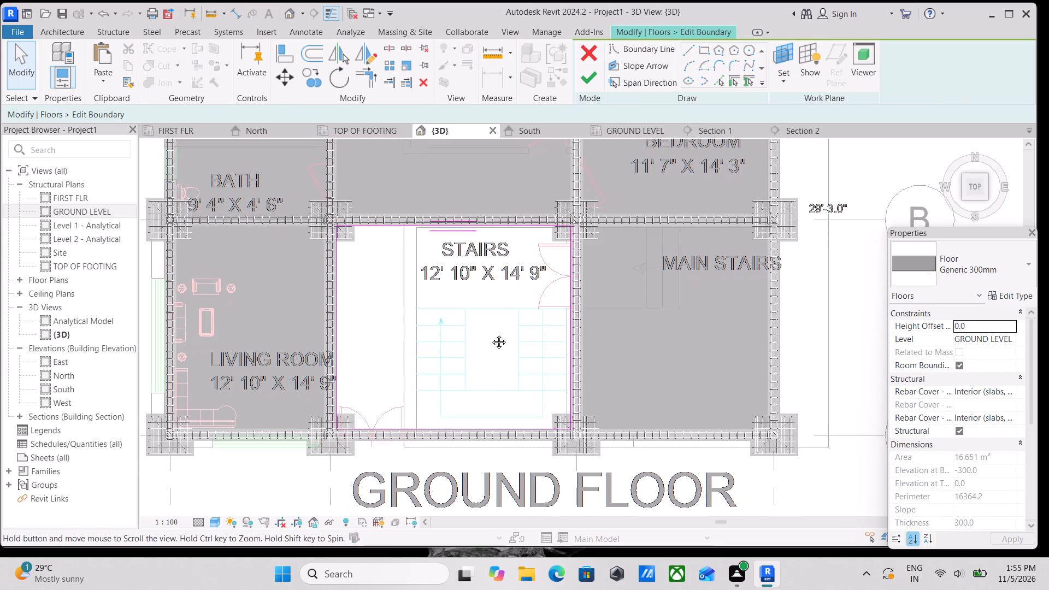
{"action": "middle_click_drag", "start_coordinate": [491, 334], "coordinate": [491, 332]}
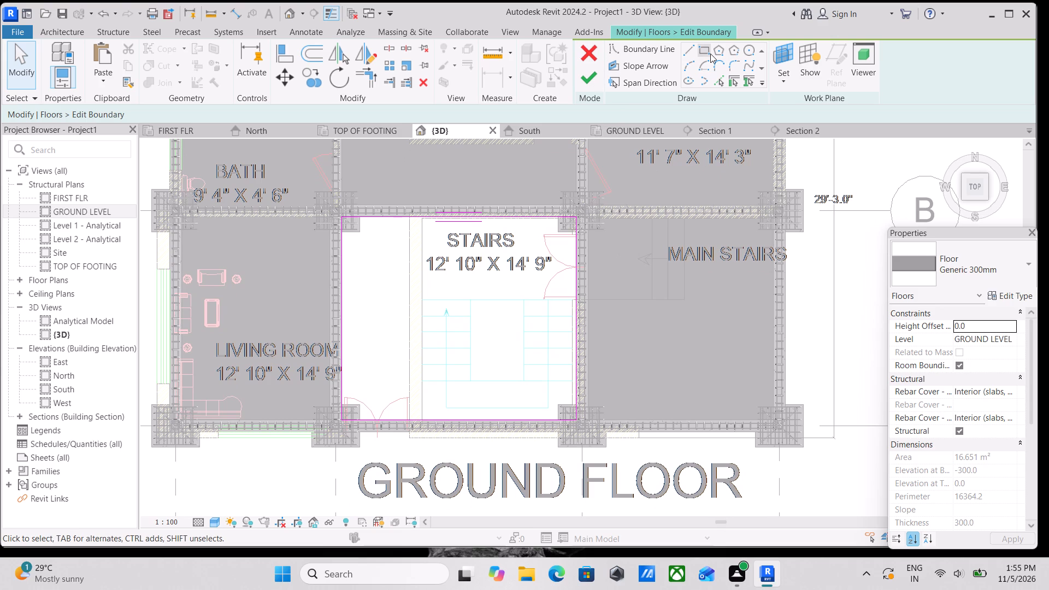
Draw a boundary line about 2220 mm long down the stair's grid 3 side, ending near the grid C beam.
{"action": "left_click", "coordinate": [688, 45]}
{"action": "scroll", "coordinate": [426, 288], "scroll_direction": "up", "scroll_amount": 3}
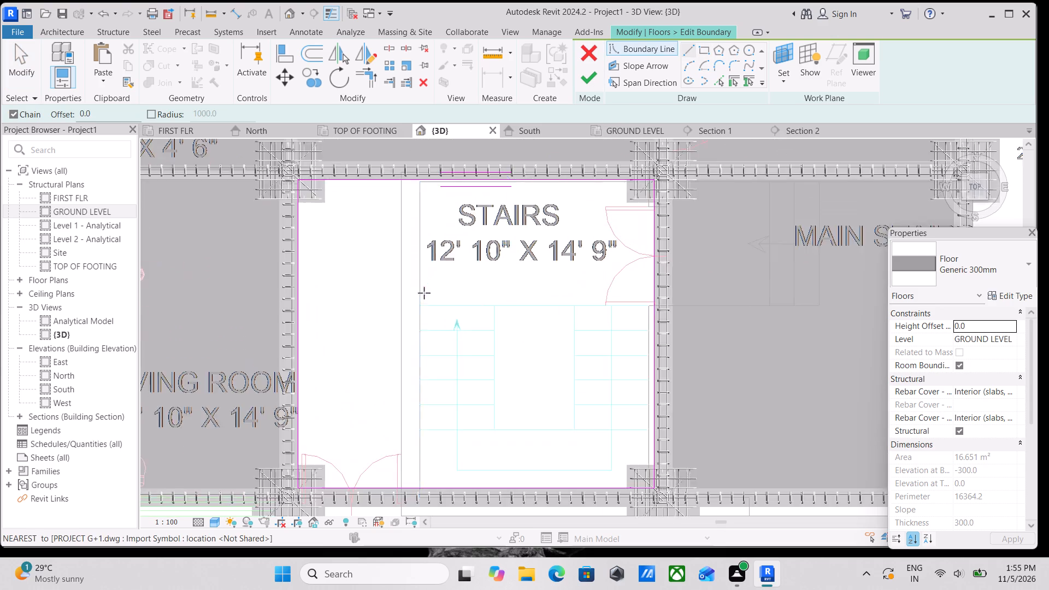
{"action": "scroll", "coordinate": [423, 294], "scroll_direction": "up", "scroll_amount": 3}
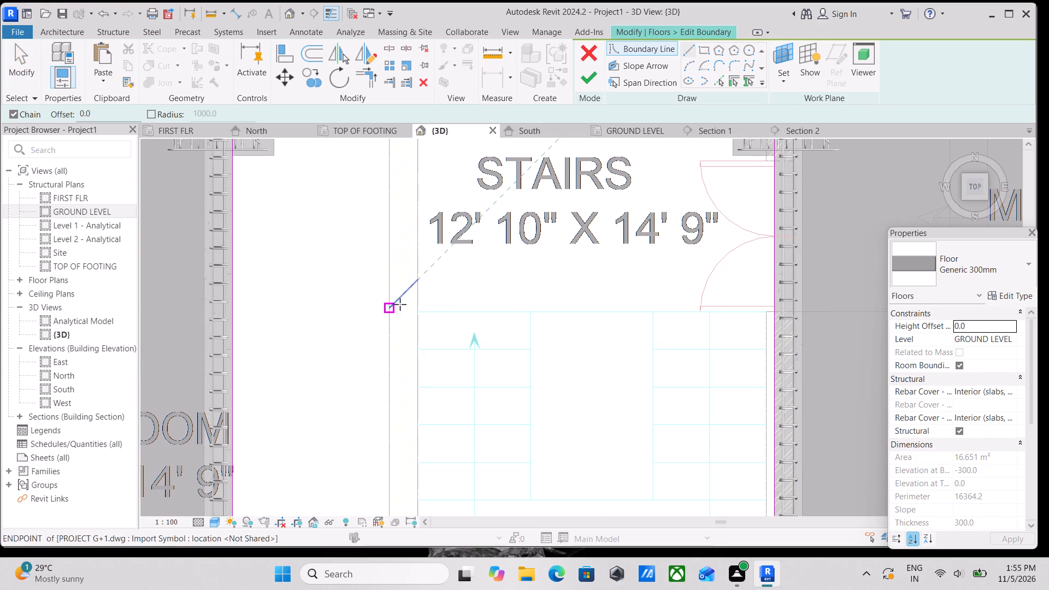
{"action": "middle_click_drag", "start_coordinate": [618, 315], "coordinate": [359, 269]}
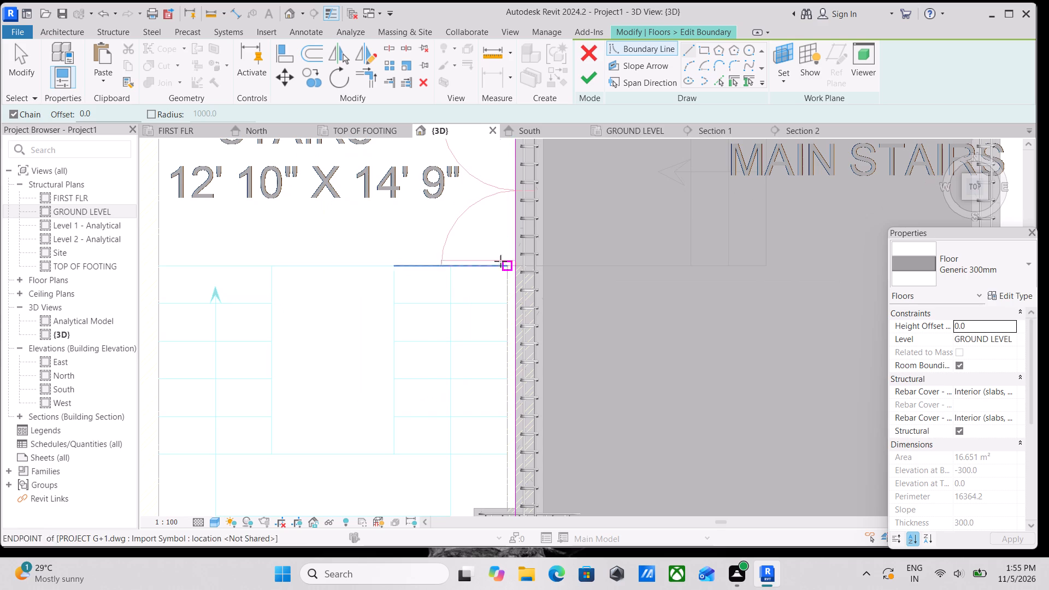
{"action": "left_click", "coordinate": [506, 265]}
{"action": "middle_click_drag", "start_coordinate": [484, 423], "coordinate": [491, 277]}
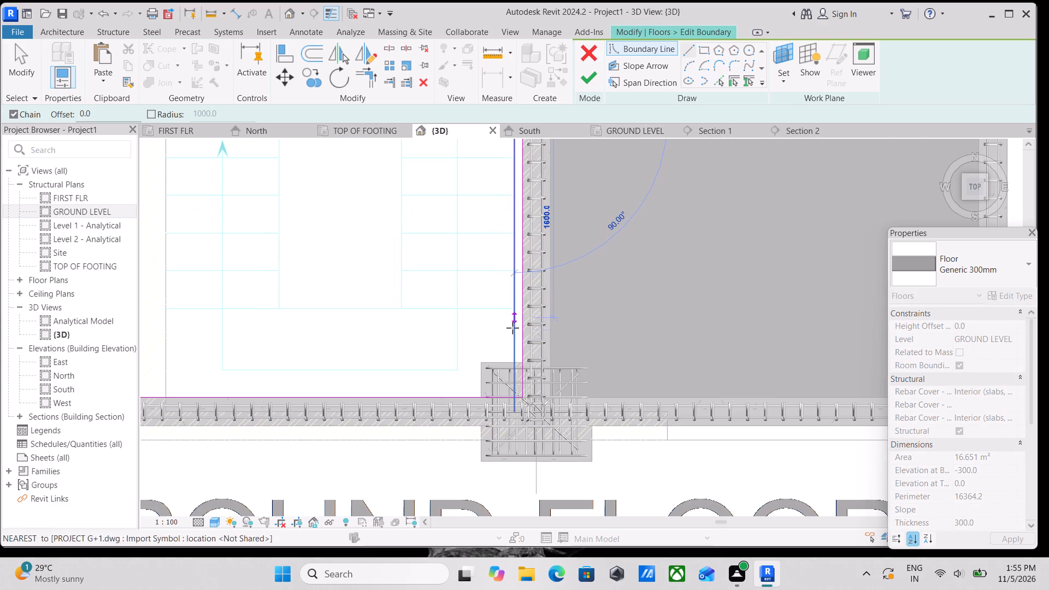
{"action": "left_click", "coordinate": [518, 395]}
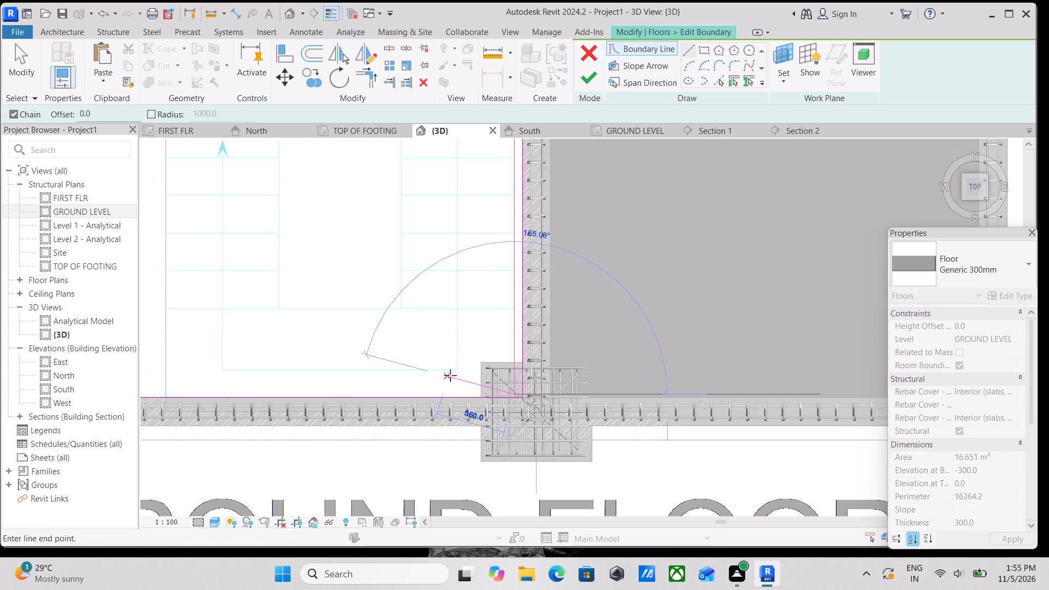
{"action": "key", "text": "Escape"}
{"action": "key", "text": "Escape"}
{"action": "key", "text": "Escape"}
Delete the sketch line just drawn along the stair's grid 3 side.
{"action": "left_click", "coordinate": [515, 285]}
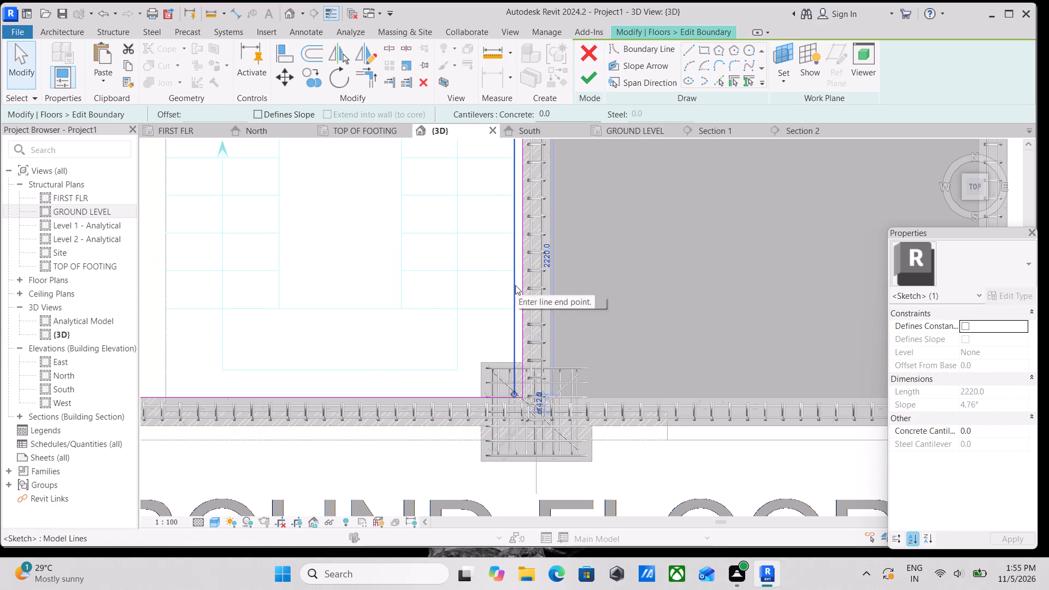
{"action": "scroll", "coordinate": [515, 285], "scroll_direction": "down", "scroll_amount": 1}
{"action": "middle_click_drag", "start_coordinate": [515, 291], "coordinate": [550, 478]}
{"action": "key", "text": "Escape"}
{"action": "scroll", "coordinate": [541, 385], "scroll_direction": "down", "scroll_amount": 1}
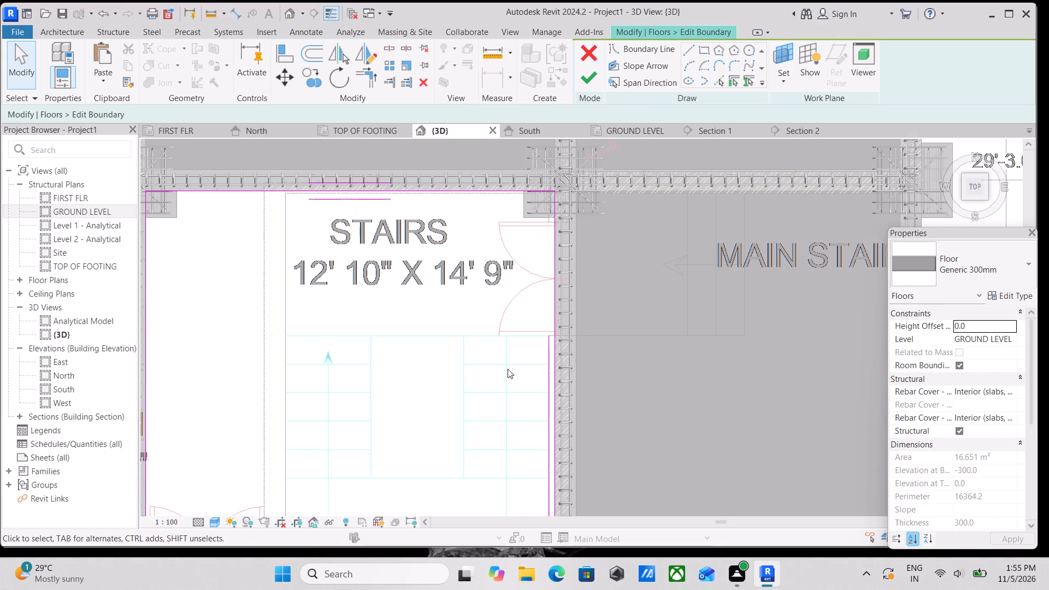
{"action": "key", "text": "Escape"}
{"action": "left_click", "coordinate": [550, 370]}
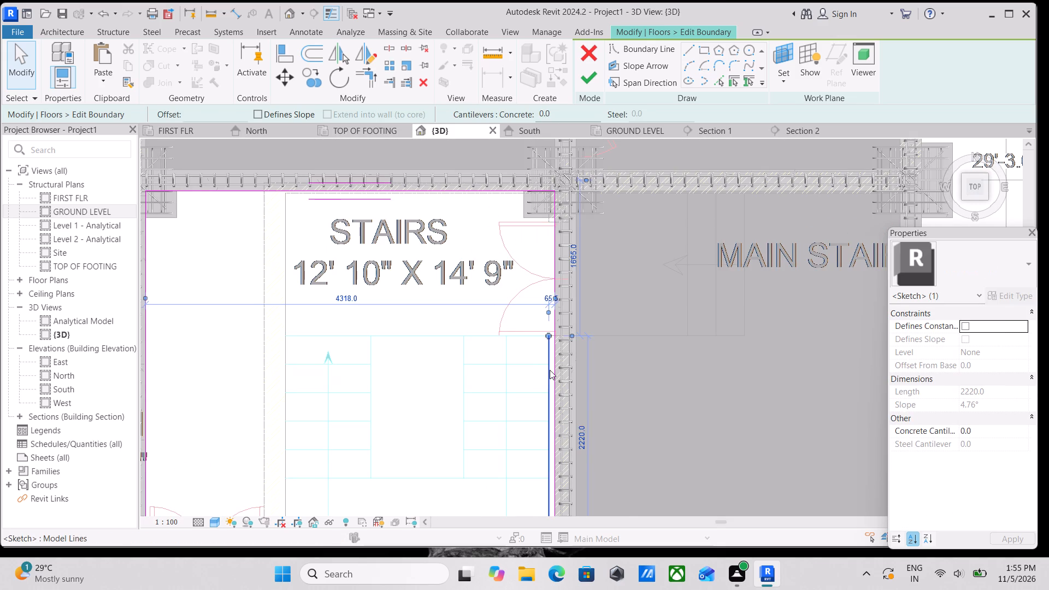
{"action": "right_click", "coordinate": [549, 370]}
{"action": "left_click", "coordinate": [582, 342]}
Draw the stair opening's grid 2 side edge from the stair's upper corner down to just short of the slab edge at grid C.
{"action": "scroll", "coordinate": [532, 333], "scroll_direction": "up", "scroll_amount": 6}
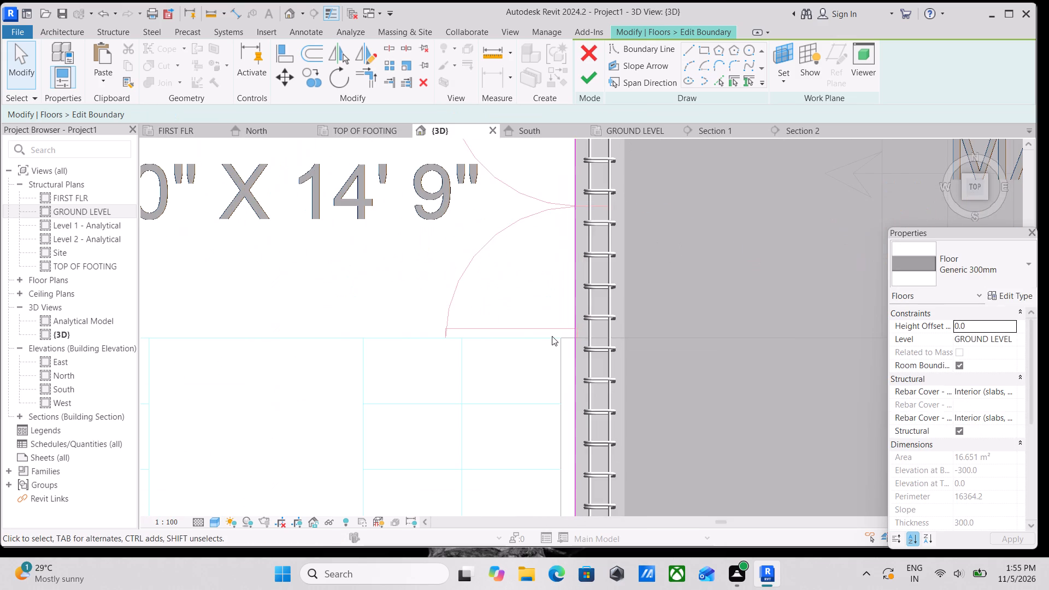
{"action": "middle_click_drag", "start_coordinate": [553, 340], "coordinate": [583, 344]}
{"action": "scroll", "coordinate": [457, 332], "scroll_direction": "down", "scroll_amount": 2}
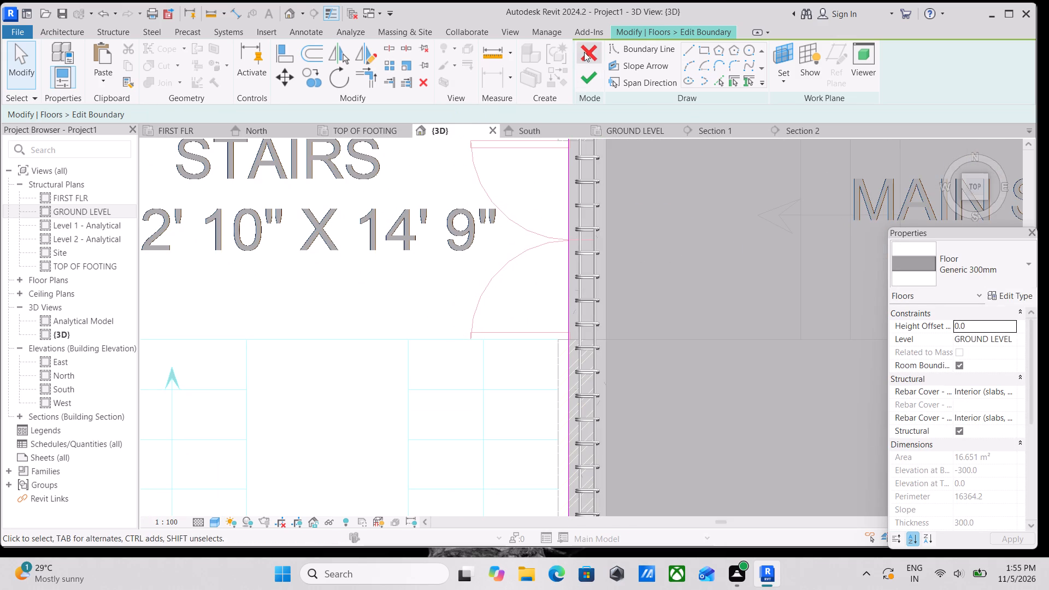
{"action": "left_click", "coordinate": [692, 51]}
{"action": "scroll", "coordinate": [187, 301], "scroll_direction": "down", "scroll_amount": 5}
{"action": "middle_click_drag", "start_coordinate": [312, 356], "coordinate": [510, 320]}
{"action": "middle_click_drag", "start_coordinate": [414, 316], "coordinate": [414, 325]}
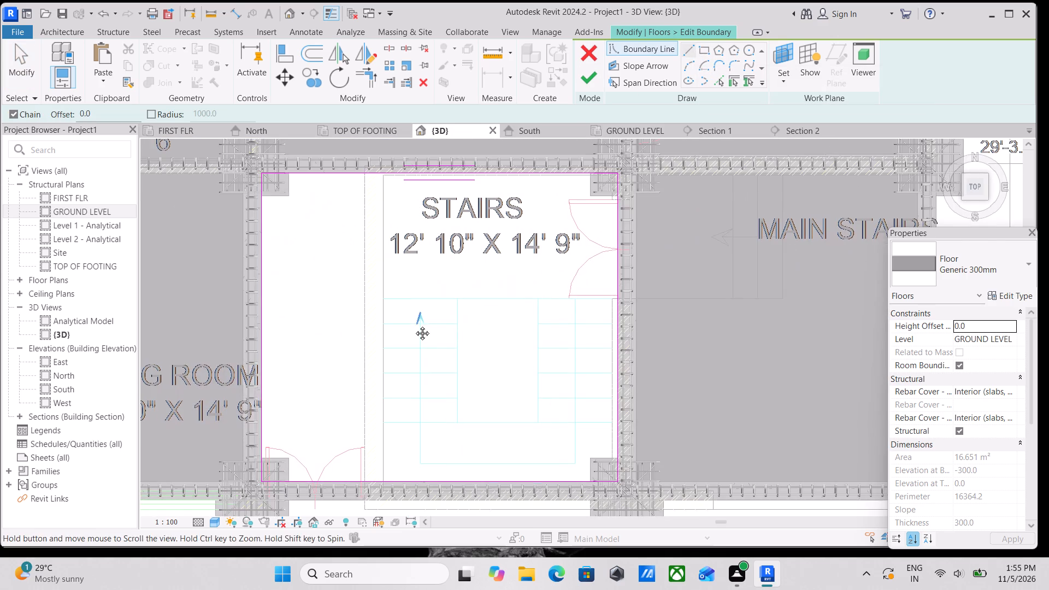
{"action": "middle_click_drag", "start_coordinate": [414, 325], "coordinate": [421, 346]}
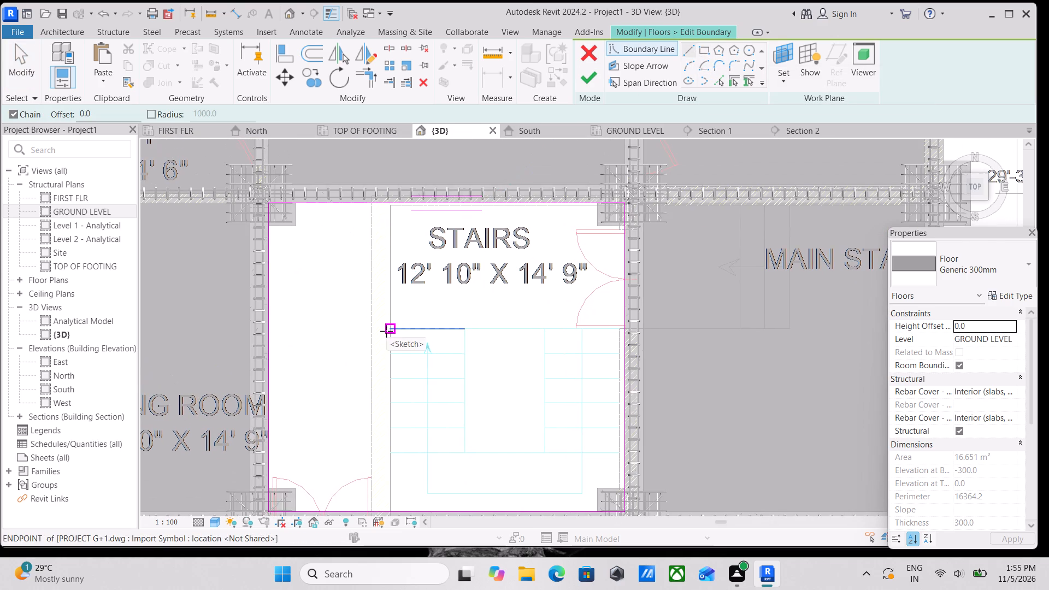
{"action": "left_click", "coordinate": [386, 331]}
{"action": "middle_click_drag", "start_coordinate": [366, 467], "coordinate": [335, 309]}
{"action": "scroll", "coordinate": [356, 321], "scroll_direction": "up", "scroll_amount": 2}
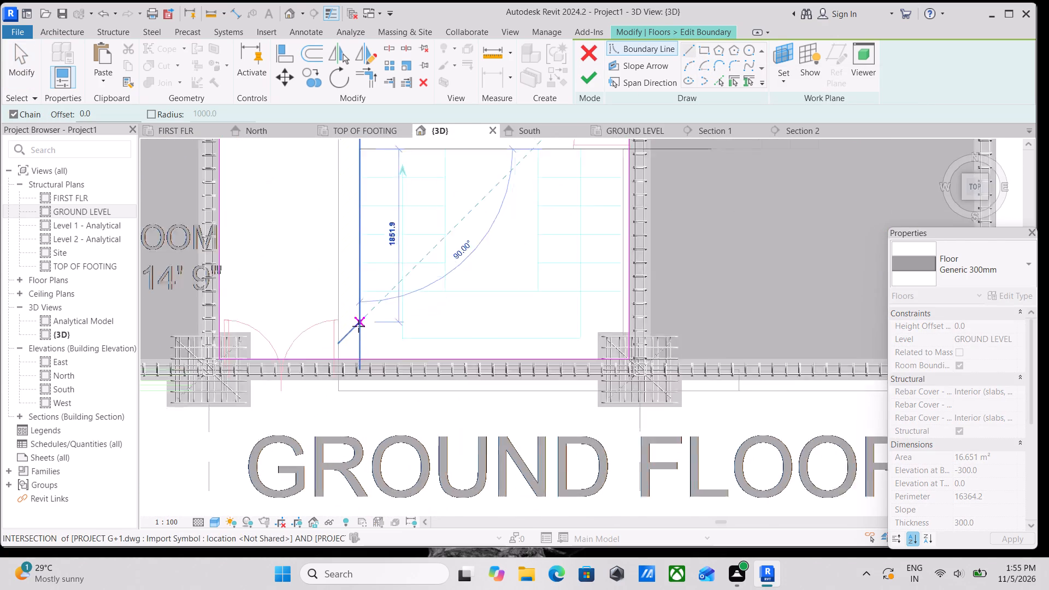
{"action": "scroll", "coordinate": [358, 326], "scroll_direction": "up", "scroll_amount": 3}
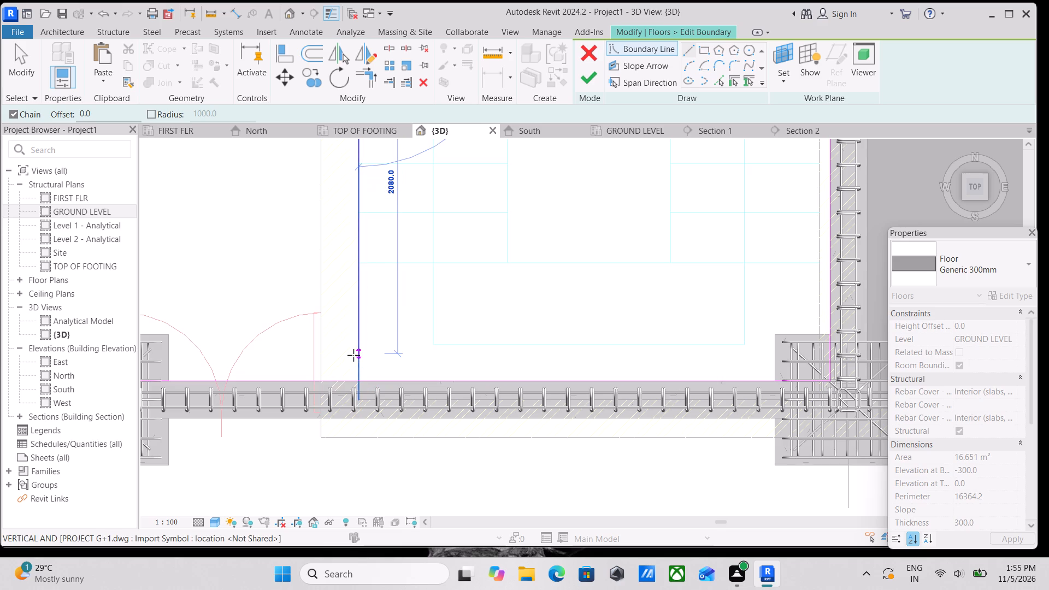
{"action": "scroll", "coordinate": [353, 377], "scroll_direction": "up", "scroll_amount": 6}
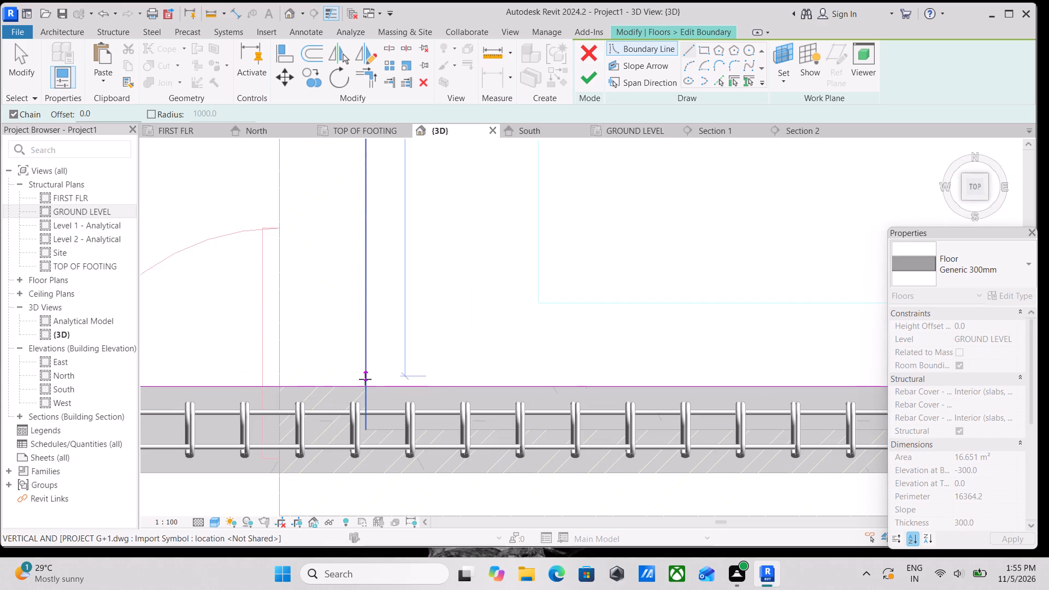
{"action": "scroll", "coordinate": [364, 380], "scroll_direction": "up", "scroll_amount": 2}
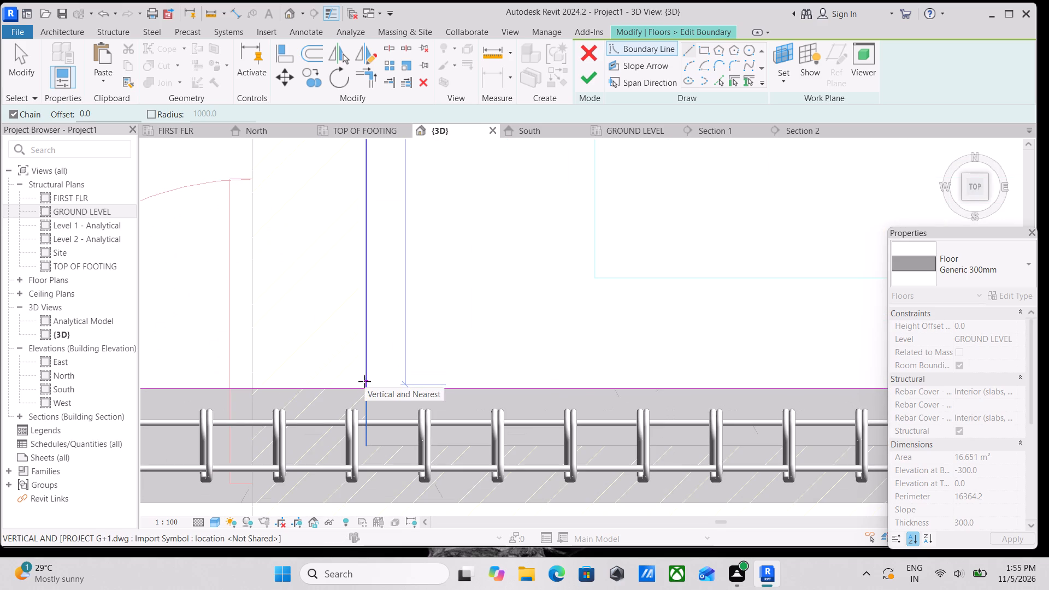
{"action": "left_click", "coordinate": [364, 381]}
Continue the opening with an edge running just inside the grid C slab edge to just short of the grid 3 slab edge.
{"action": "middle_click_drag", "start_coordinate": [497, 378], "coordinate": [305, 368]}
{"action": "middle_click_drag", "start_coordinate": [546, 368], "coordinate": [220, 357]}
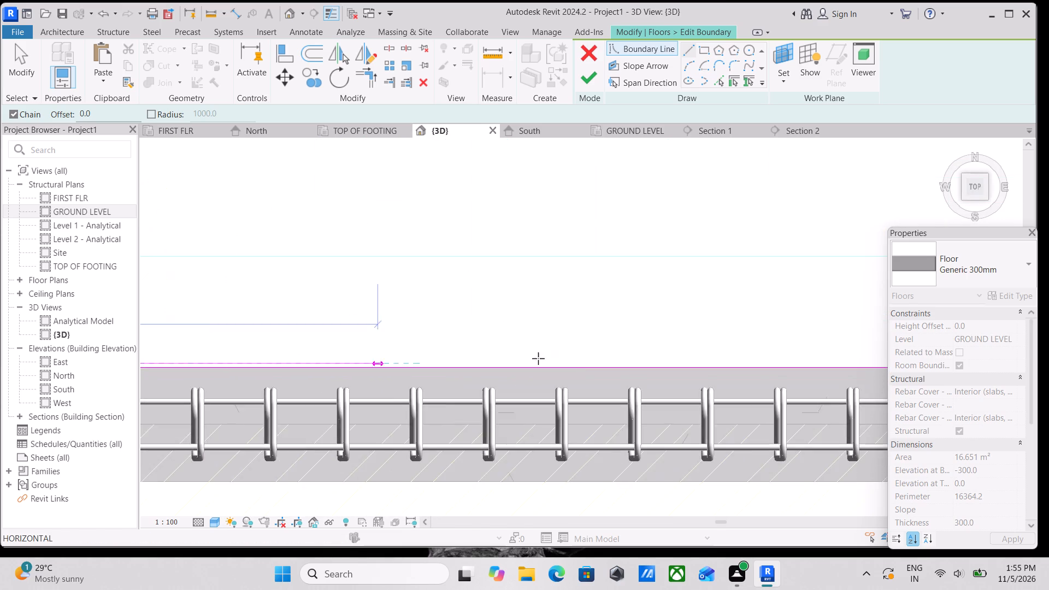
{"action": "scroll", "coordinate": [587, 357], "scroll_direction": "down", "scroll_amount": 2}
{"action": "middle_click_drag", "start_coordinate": [586, 357], "coordinate": [336, 483]}
{"action": "middle_click_drag", "start_coordinate": [616, 465], "coordinate": [486, 448]}
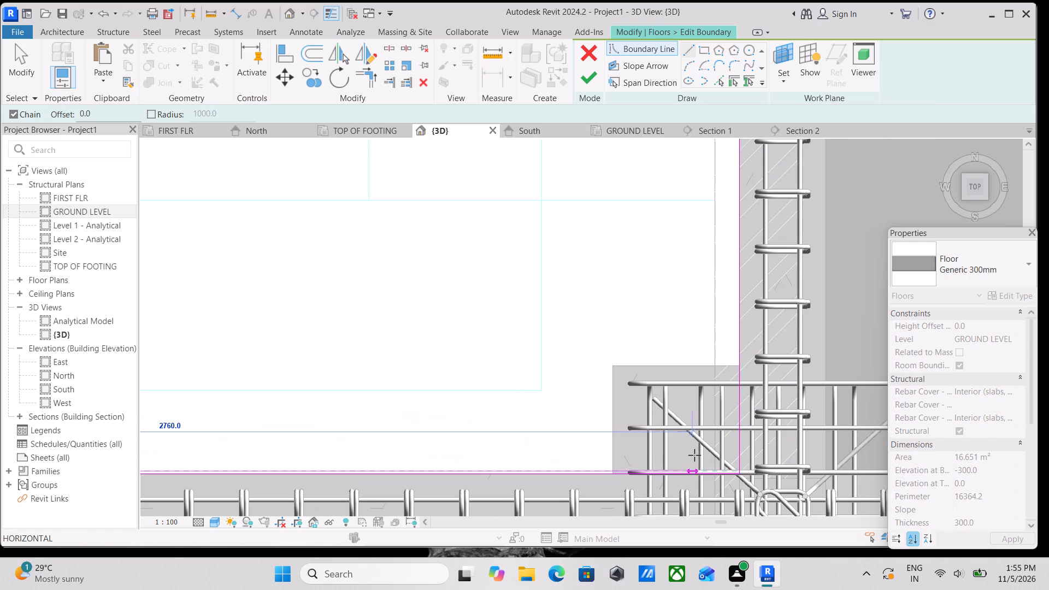
{"action": "scroll", "coordinate": [741, 456], "scroll_direction": "up", "scroll_amount": 3}
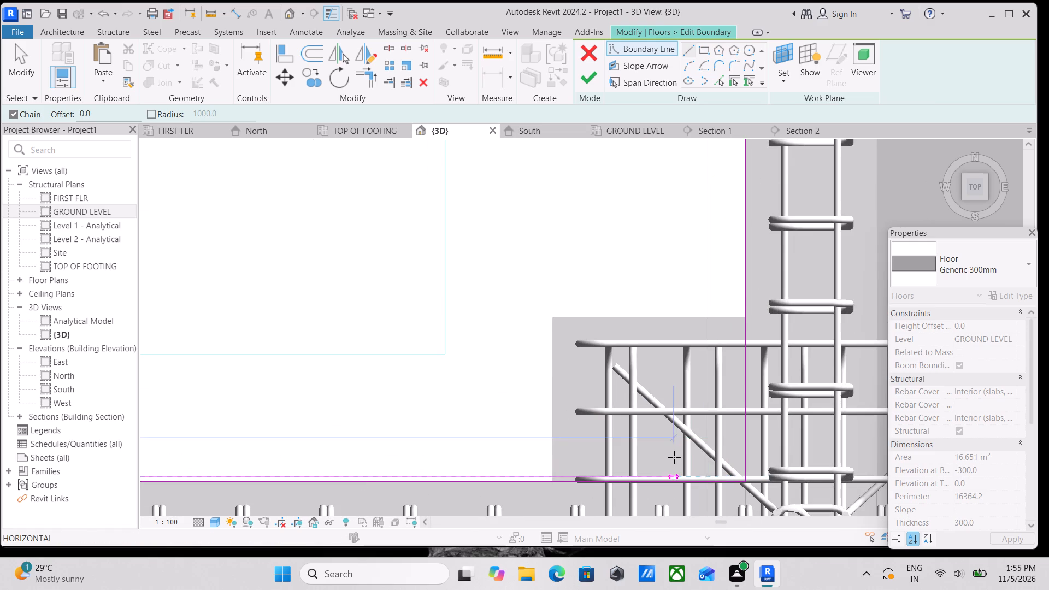
{"action": "scroll", "coordinate": [710, 477], "scroll_direction": "up", "scroll_amount": 2}
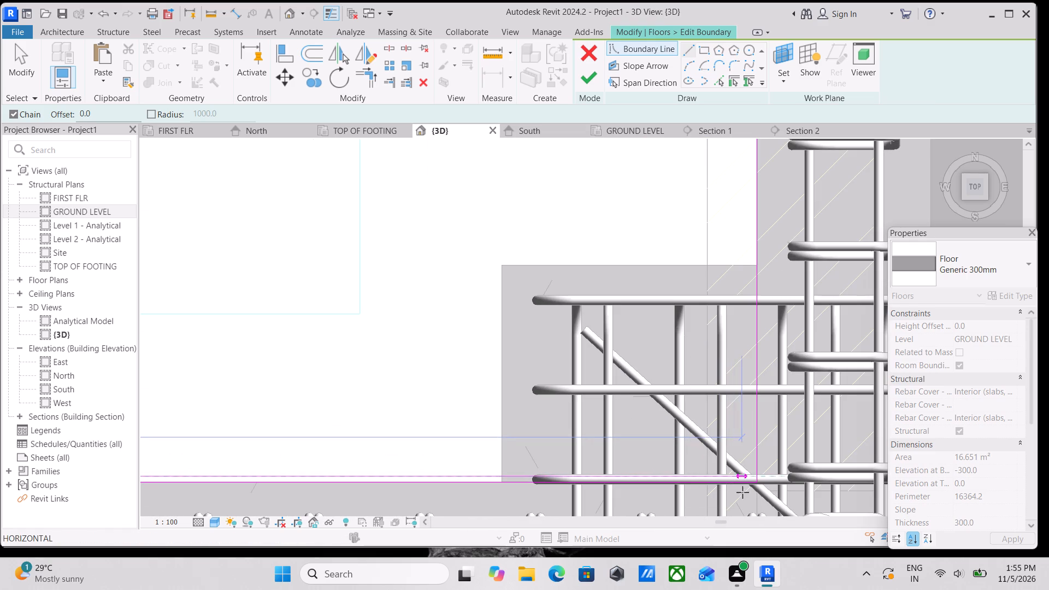
{"action": "left_click", "coordinate": [748, 475]}
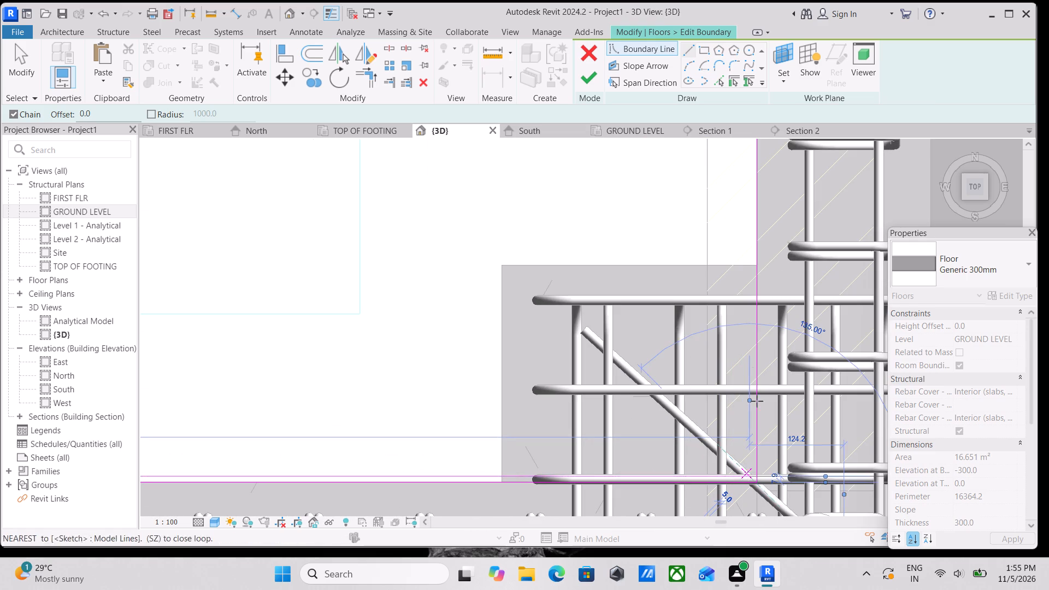
Draw the opening's third edge just inside the grid 3 slab edge, up to the first stair tread line.
{"action": "middle_click_drag", "start_coordinate": [740, 351], "coordinate": [720, 523]}
{"action": "scroll", "coordinate": [687, 328], "scroll_direction": "down", "scroll_amount": 4}
{"action": "scroll", "coordinate": [699, 388], "scroll_direction": "down", "scroll_amount": 2}
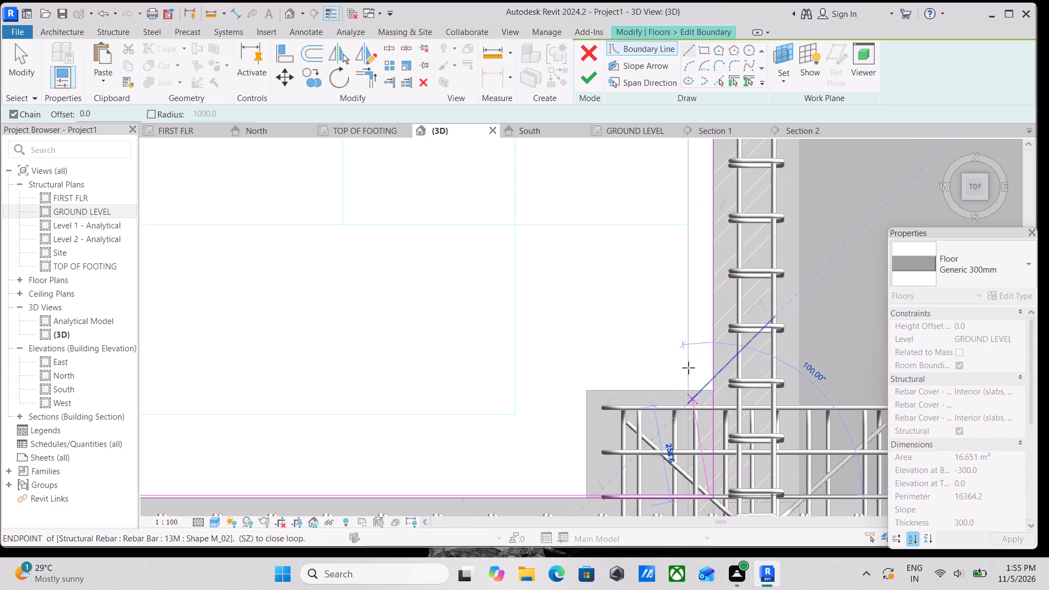
{"action": "scroll", "coordinate": [685, 347], "scroll_direction": "down", "scroll_amount": 2}
{"action": "middle_click_drag", "start_coordinate": [686, 339], "coordinate": [749, 564]}
{"action": "scroll", "coordinate": [753, 427], "scroll_direction": "down", "scroll_amount": 4}
{"action": "middle_click_drag", "start_coordinate": [753, 427], "coordinate": [758, 507]}
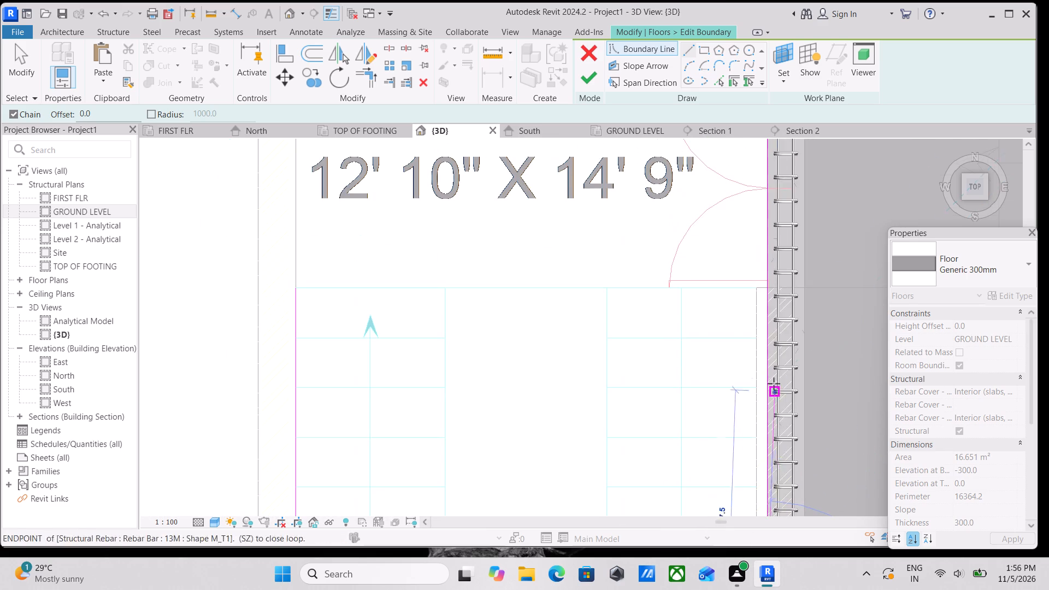
{"action": "middle_click_drag", "start_coordinate": [773, 385], "coordinate": [777, 471]}
{"action": "scroll", "coordinate": [777, 471], "scroll_direction": "up", "scroll_amount": 1}
{"action": "scroll", "coordinate": [769, 351], "scroll_direction": "up", "scroll_amount": 3}
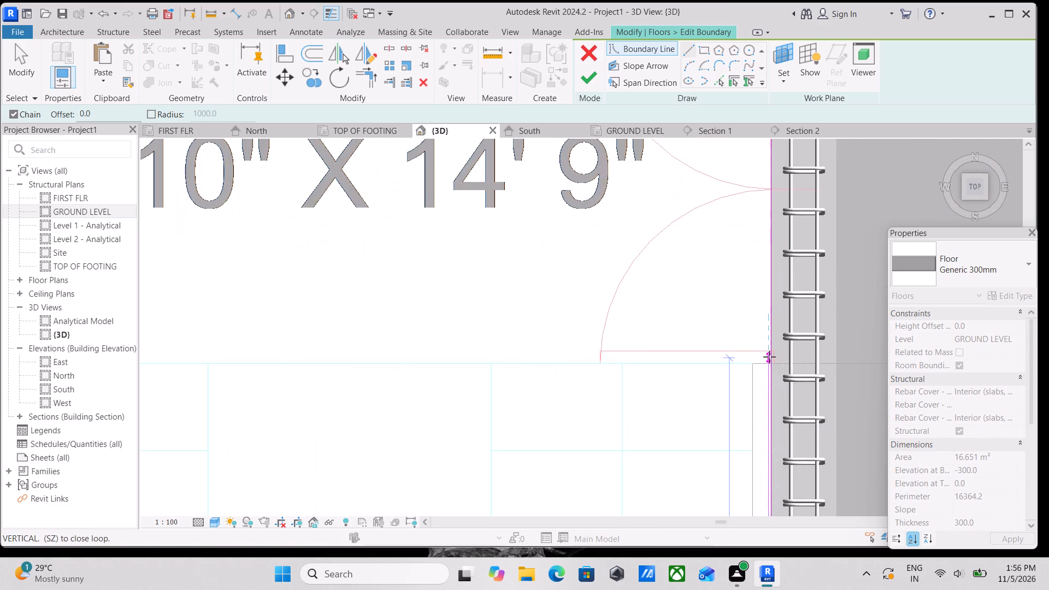
{"action": "scroll", "coordinate": [769, 357], "scroll_direction": "up", "scroll_amount": 2}
{"action": "left_click", "coordinate": [774, 367]}
Close the opening along the first tread line, about 1551 mm from the slab edge at grid B, and finish the boundary edit.
{"action": "scroll", "coordinate": [582, 358], "scroll_direction": "down", "scroll_amount": 2}
{"action": "middle_click_drag", "start_coordinate": [582, 358], "coordinate": [676, 344]}
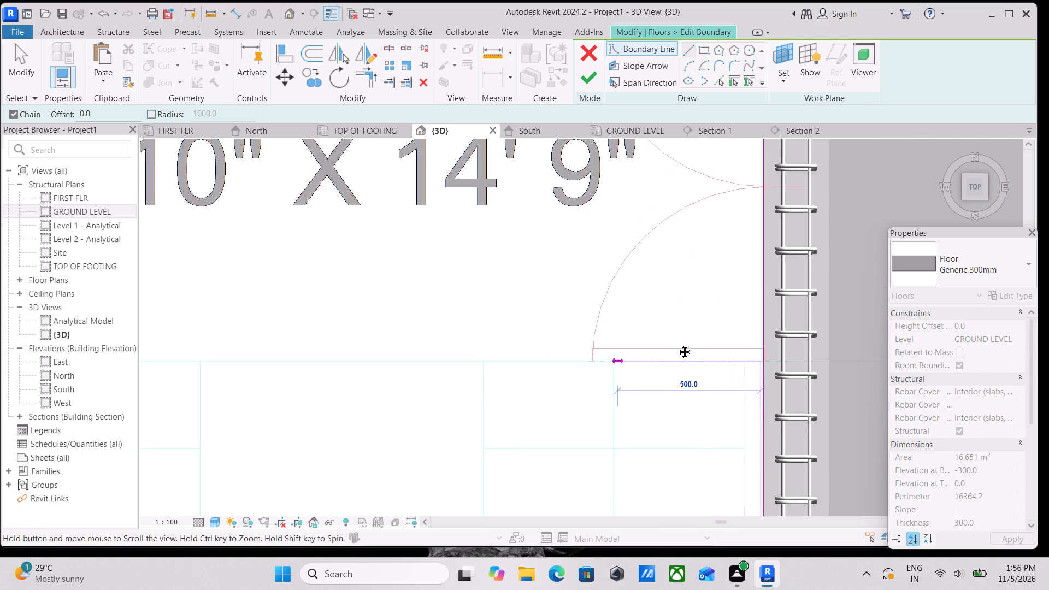
{"action": "middle_click_drag", "start_coordinate": [676, 344], "coordinate": [687, 338]}
{"action": "scroll", "coordinate": [575, 337], "scroll_direction": "down", "scroll_amount": 9}
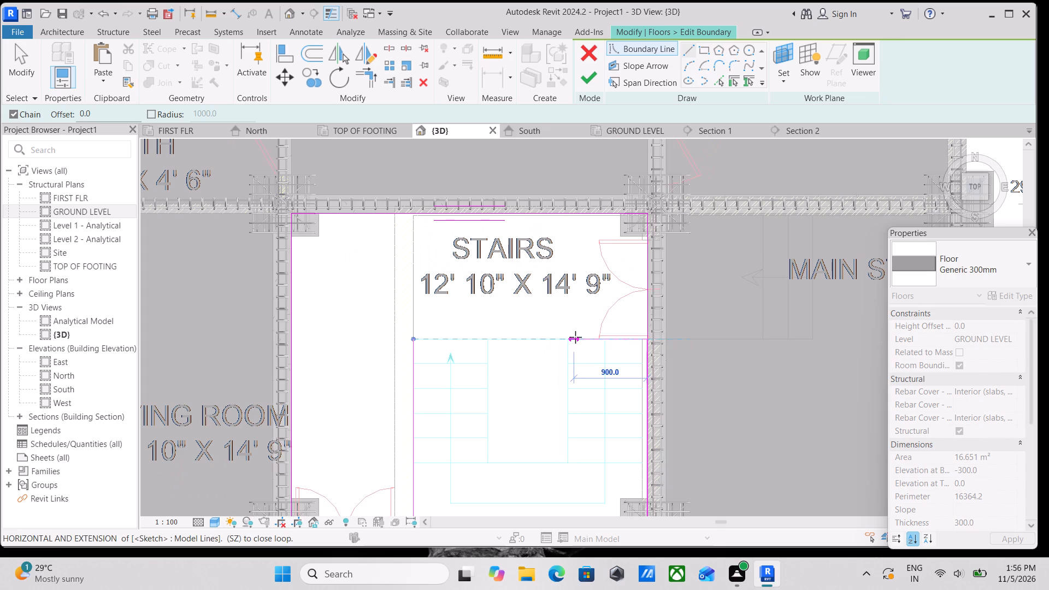
{"action": "left_click", "coordinate": [415, 339]}
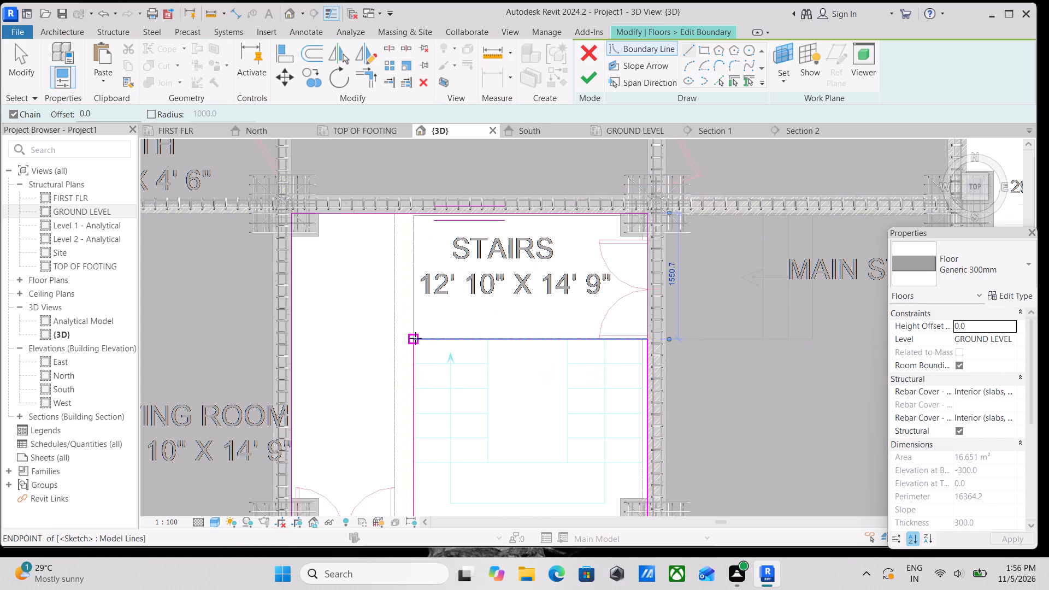
{"action": "left_click", "coordinate": [599, 78]}
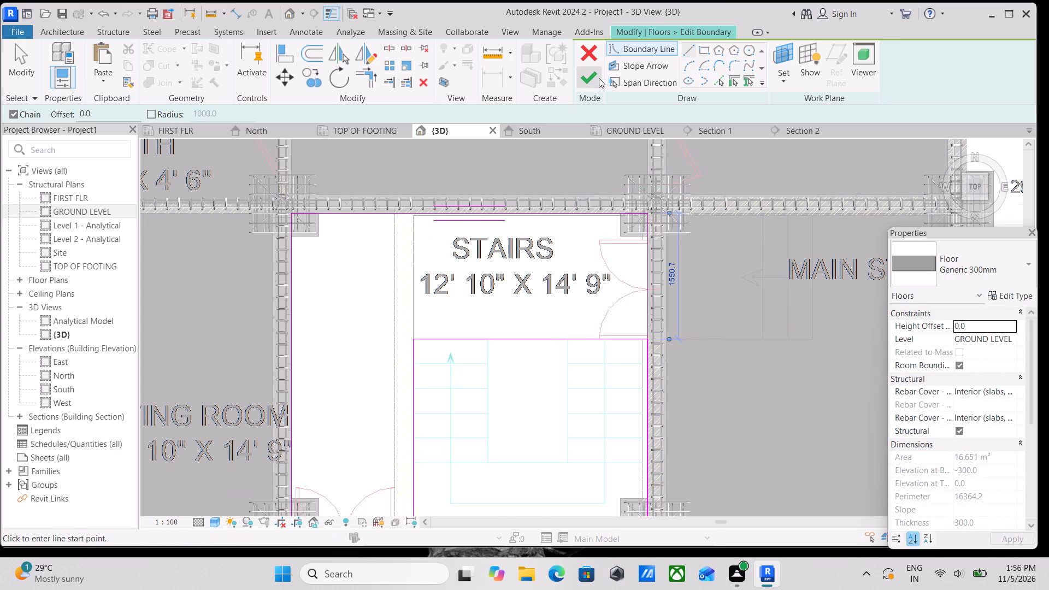
Start a stair with a sketched run and draw its grid 2 side boundary from the first tread line to the grid C slab edge.
{"action": "scroll", "coordinate": [586, 346], "scroll_direction": "down", "scroll_amount": 2}
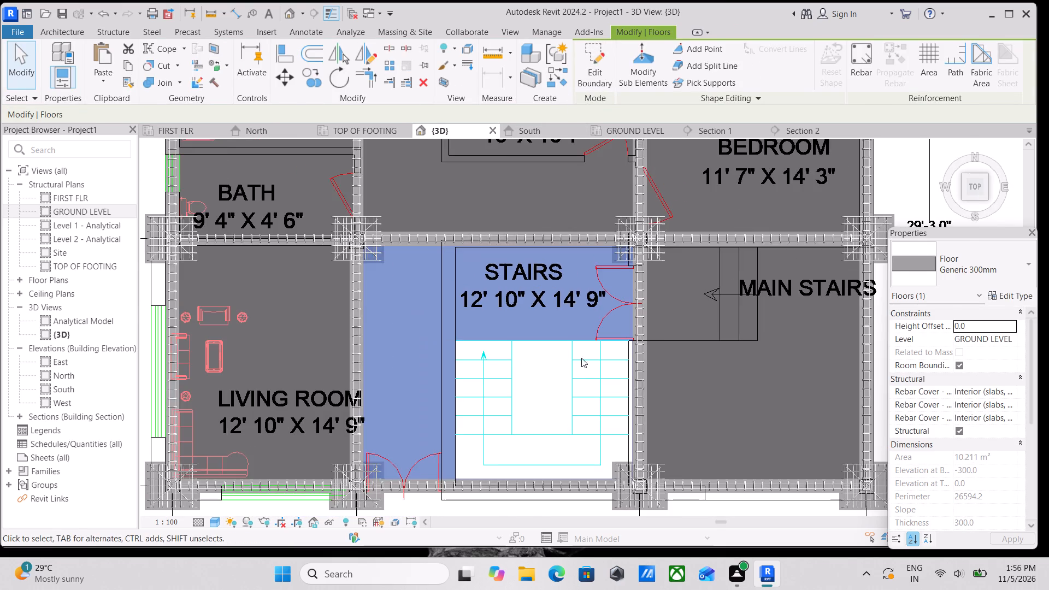
{"action": "scroll", "coordinate": [593, 411], "scroll_direction": "up", "scroll_amount": 2}
{"action": "key", "text": "Escape"}
{"action": "scroll", "coordinate": [604, 411], "scroll_direction": "down", "scroll_amount": 2}
{"action": "middle_click_drag", "start_coordinate": [599, 411], "coordinate": [565, 410]}
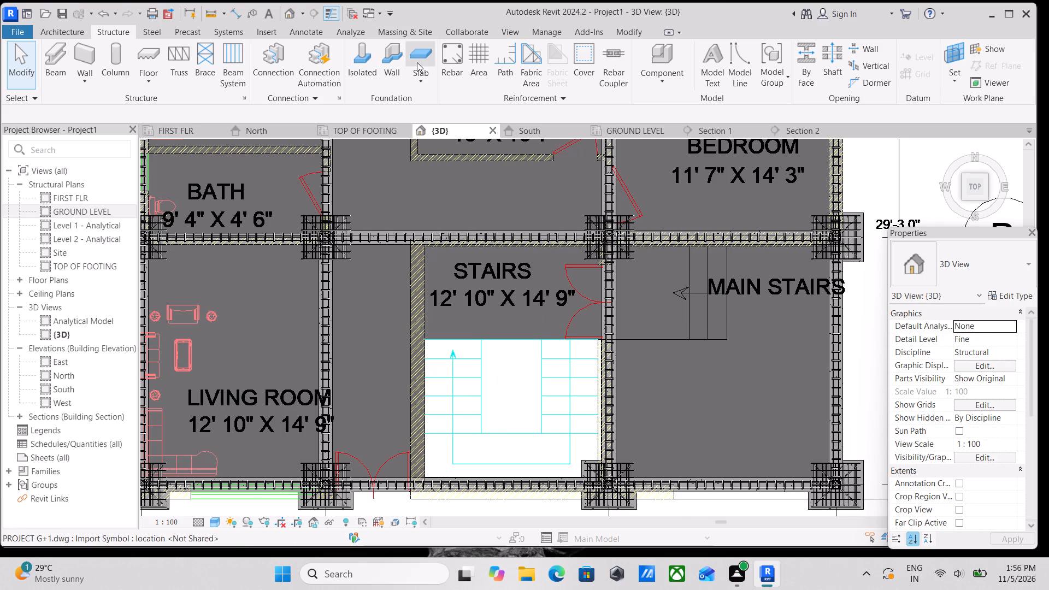
{"action": "left_click", "coordinate": [53, 26]}
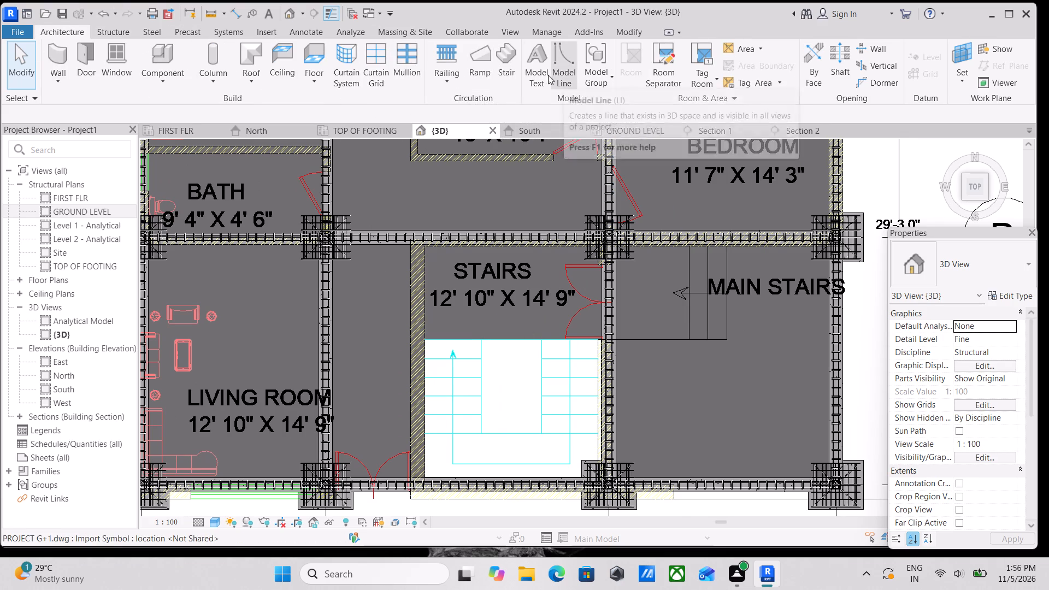
{"action": "left_click", "coordinate": [505, 75]}
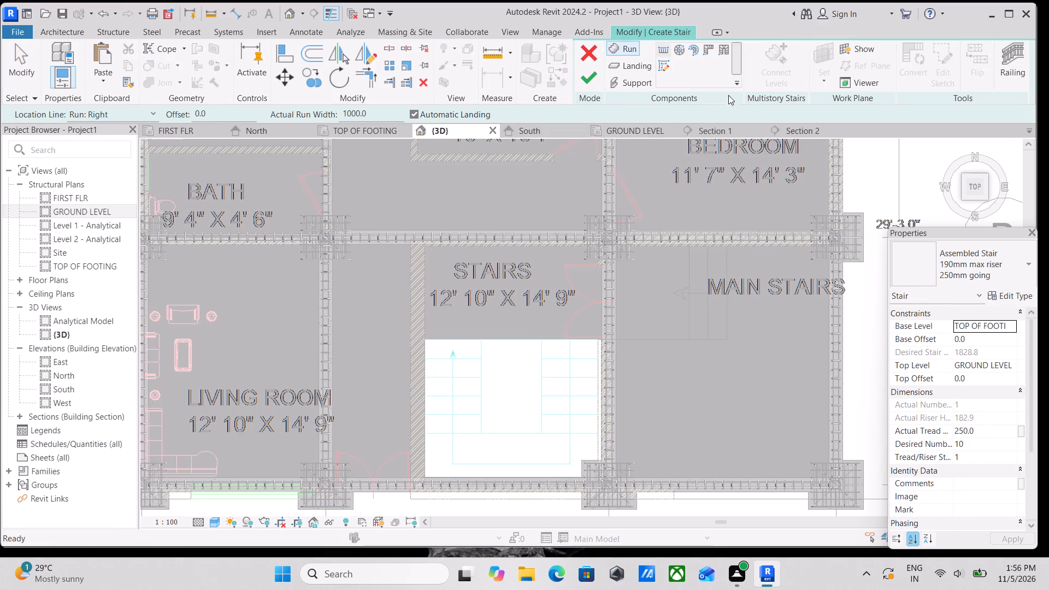
{"action": "left_click", "coordinate": [668, 71]}
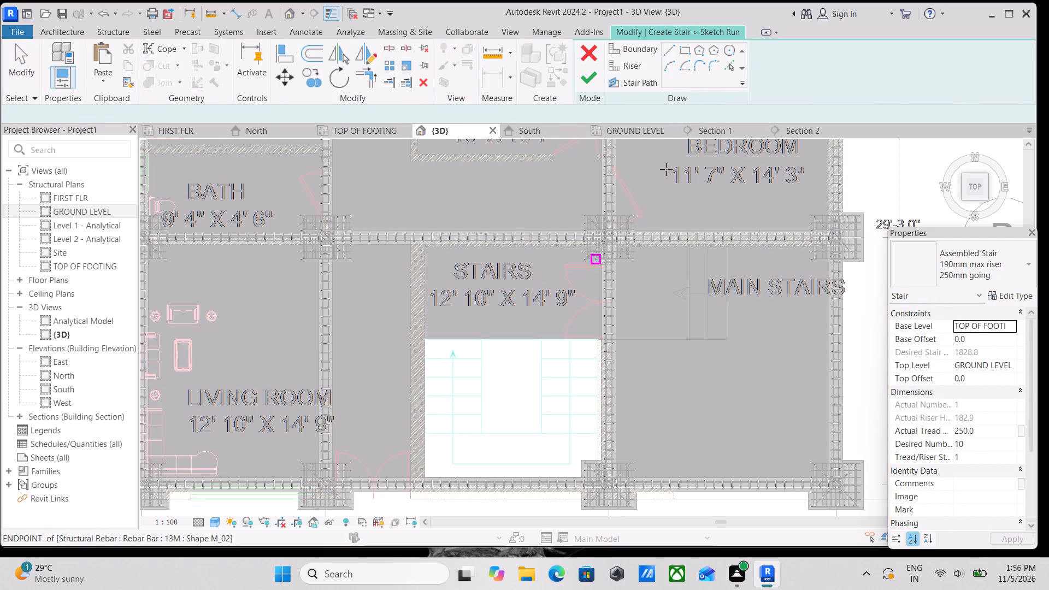
{"action": "left_click", "coordinate": [624, 46]}
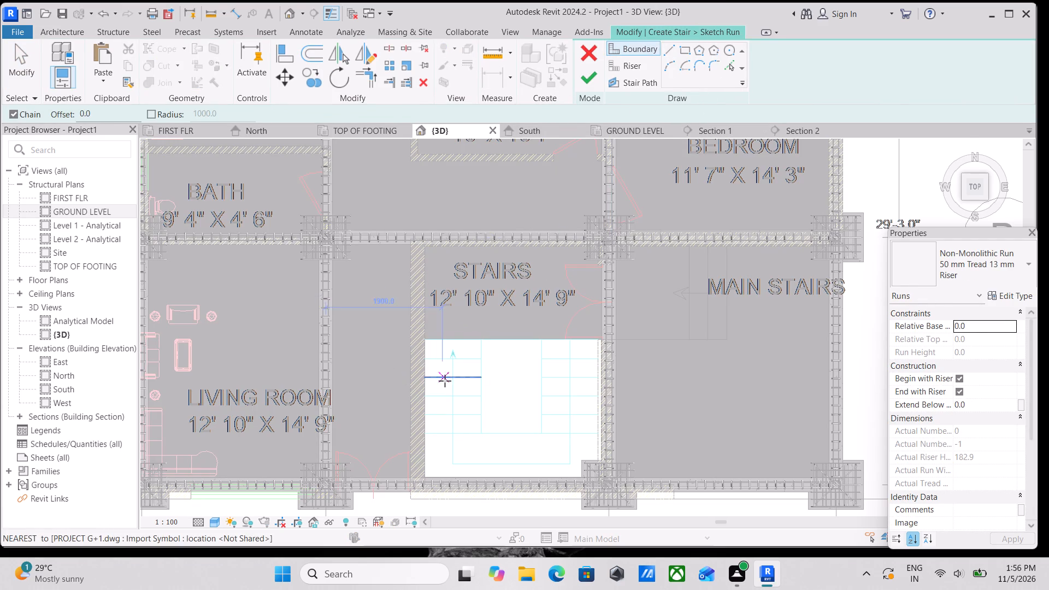
{"action": "scroll", "coordinate": [445, 381], "scroll_direction": "up", "scroll_amount": 3}
{"action": "scroll", "coordinate": [419, 291], "scroll_direction": "up", "scroll_amount": 6}
{"action": "left_click", "coordinate": [412, 338]}
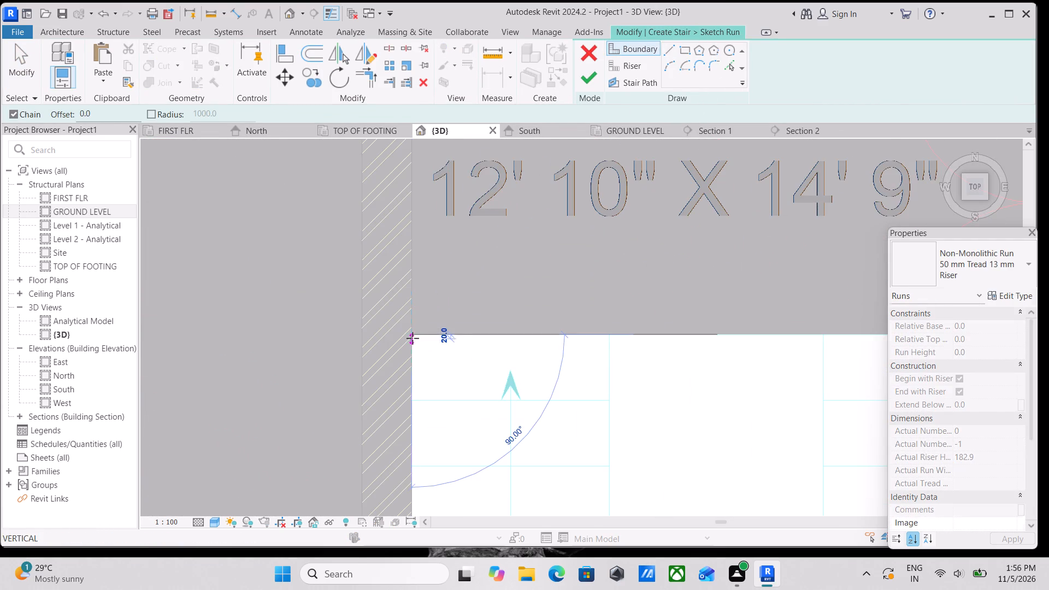
{"action": "middle_click_drag", "start_coordinate": [429, 433], "coordinate": [424, 146]}
{"action": "scroll", "coordinate": [439, 284], "scroll_direction": "down", "scroll_amount": 1}
{"action": "scroll", "coordinate": [440, 129], "scroll_direction": "up", "scroll_amount": 1}
{"action": "scroll", "coordinate": [455, 314], "scroll_direction": "down", "scroll_amount": 4}
{"action": "middle_click_drag", "start_coordinate": [455, 312], "coordinate": [422, 240]}
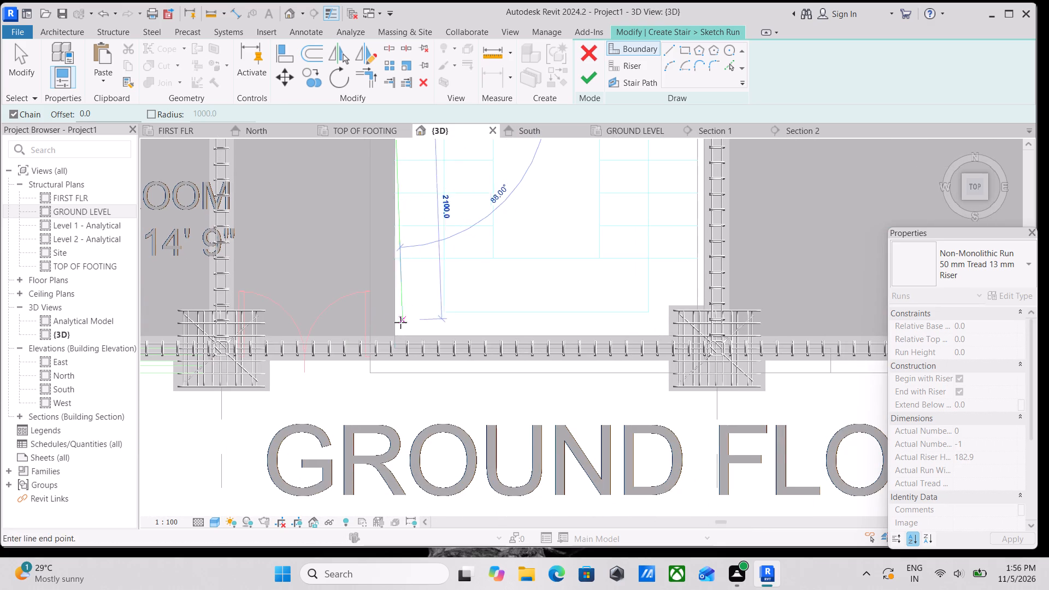
{"action": "left_click", "coordinate": [399, 330]}
Continue the run boundary about 2841 mm along the grid C slab edge and back beside grid 3 to the first tread line.
{"action": "middle_click_drag", "start_coordinate": [547, 329], "coordinate": [438, 361]}
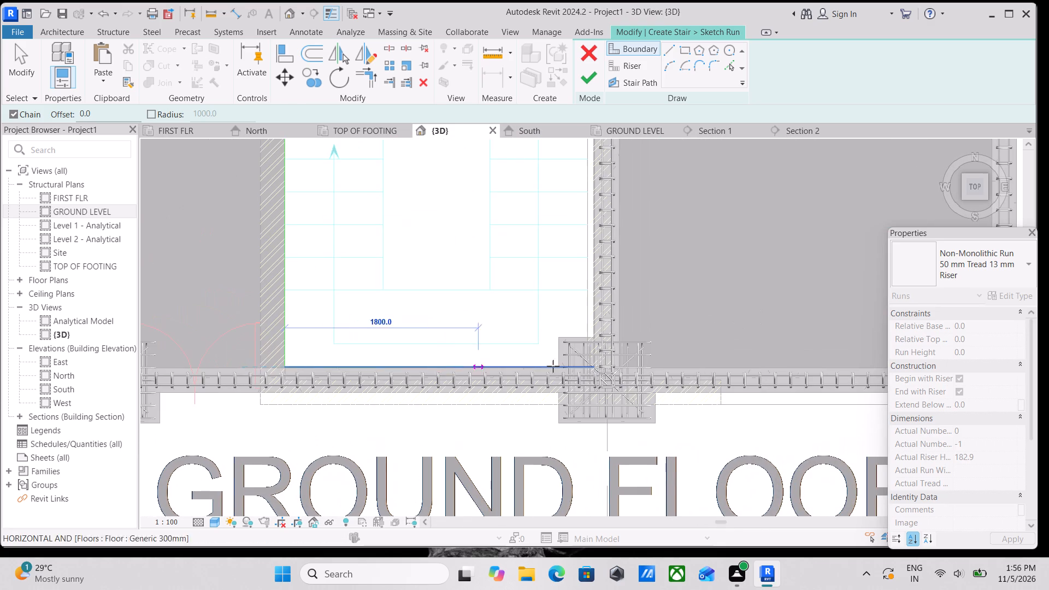
{"action": "scroll", "coordinate": [586, 371], "scroll_direction": "up", "scroll_amount": 6}
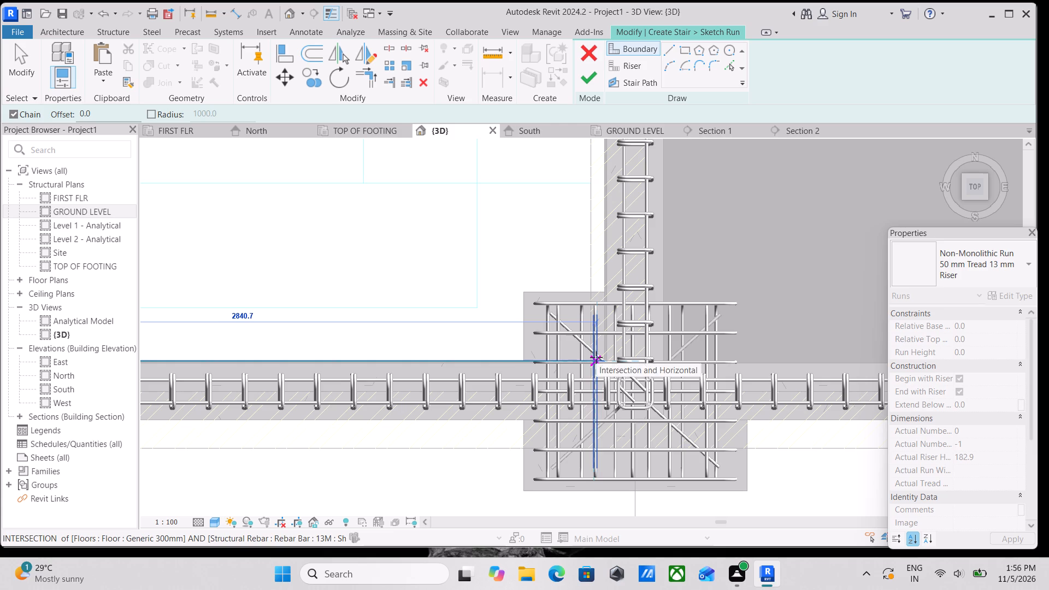
{"action": "left_click", "coordinate": [596, 357]}
{"action": "middle_click_drag", "start_coordinate": [573, 179], "coordinate": [615, 345]}
{"action": "scroll", "coordinate": [635, 268], "scroll_direction": "down", "scroll_amount": 1}
{"action": "middle_click_drag", "start_coordinate": [632, 272], "coordinate": [626, 404]}
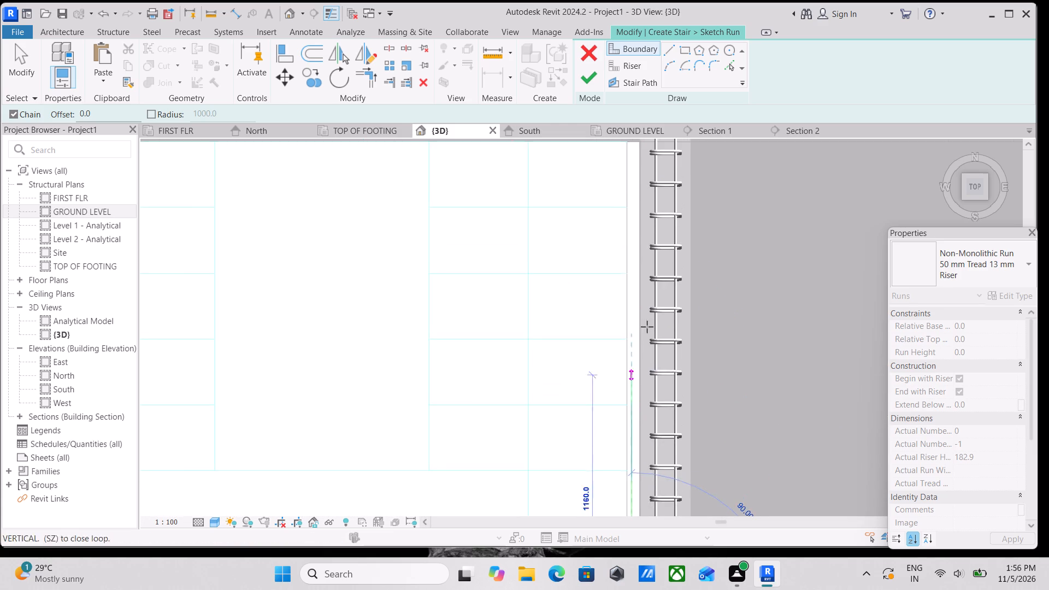
{"action": "scroll", "coordinate": [643, 224], "scroll_direction": "down", "scroll_amount": 1}
{"action": "middle_click_drag", "start_coordinate": [641, 232], "coordinate": [657, 464]}
{"action": "scroll", "coordinate": [657, 463], "scroll_direction": "down", "scroll_amount": 1}
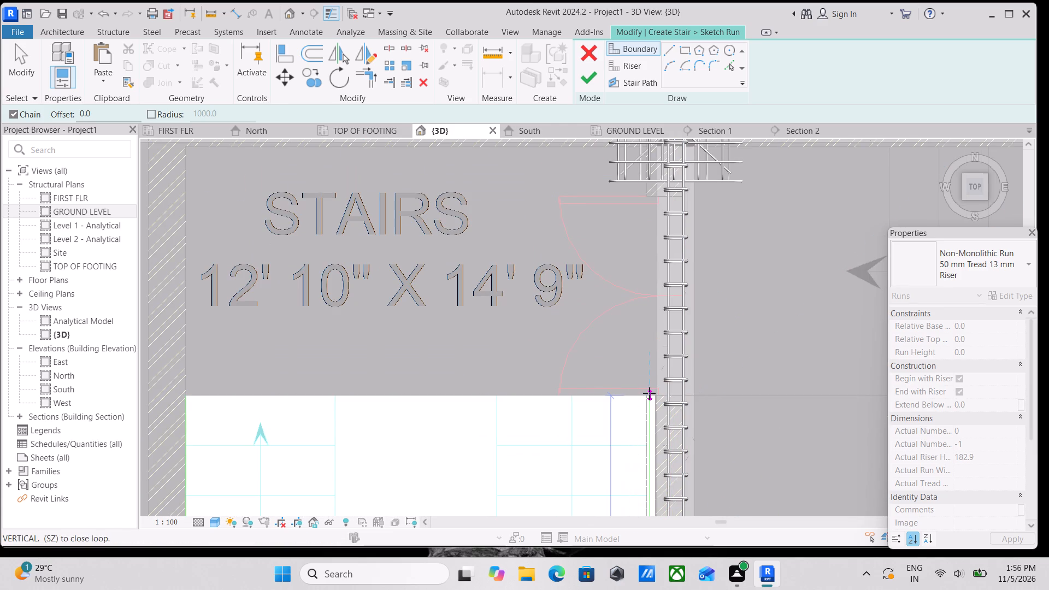
{"action": "left_click", "coordinate": [649, 394]}
{"action": "middle_click_drag", "start_coordinate": [525, 387], "coordinate": [557, 375]}
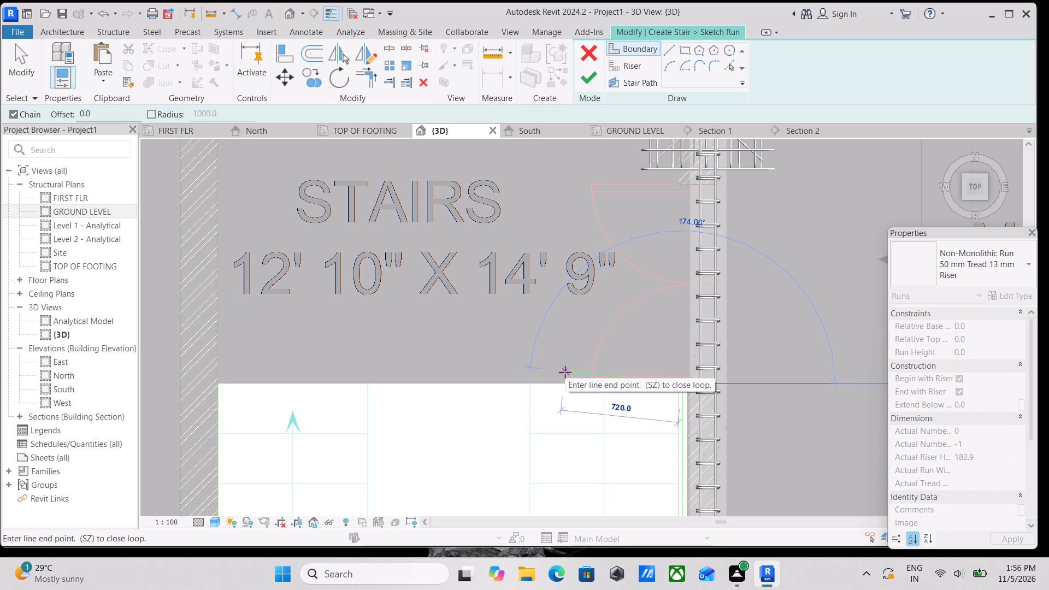
{"action": "key", "text": "Escape"}
Draw the inner U-shaped boundary around the stair well, about 1000 mm wide and 1524 mm deep, ending on the first tread line.
{"action": "scroll", "coordinate": [567, 371], "scroll_direction": "down", "scroll_amount": 3}
{"action": "middle_click_drag", "start_coordinate": [452, 392], "coordinate": [525, 251]}
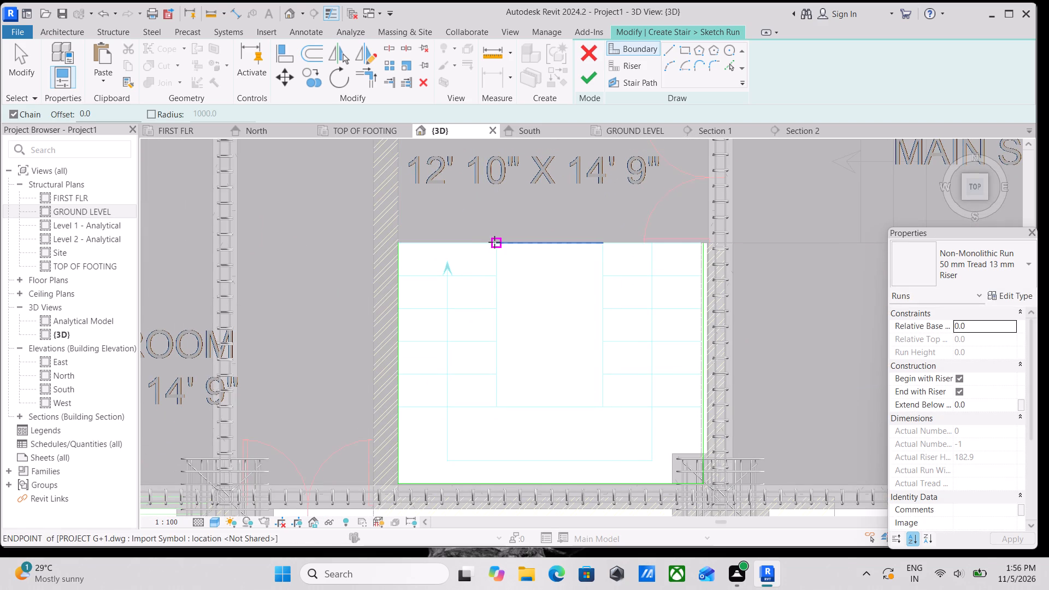
{"action": "left_click", "coordinate": [494, 242]}
{"action": "left_click", "coordinate": [497, 402]}
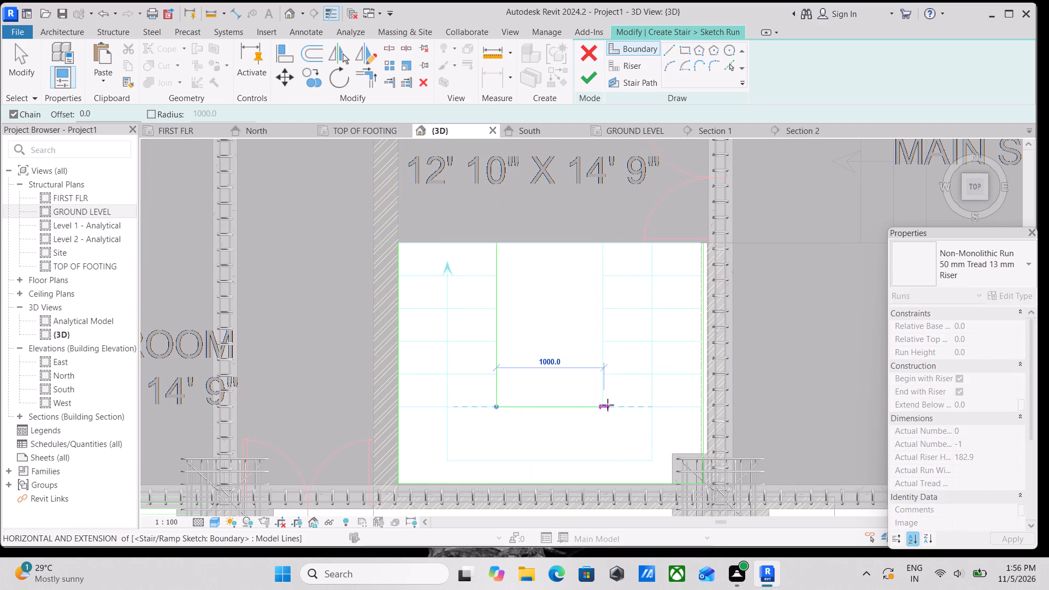
{"action": "left_click", "coordinate": [606, 405]}
{"action": "middle_click_drag", "start_coordinate": [610, 287], "coordinate": [600, 387]}
{"action": "scroll", "coordinate": [600, 387], "scroll_direction": "up", "scroll_amount": 1}
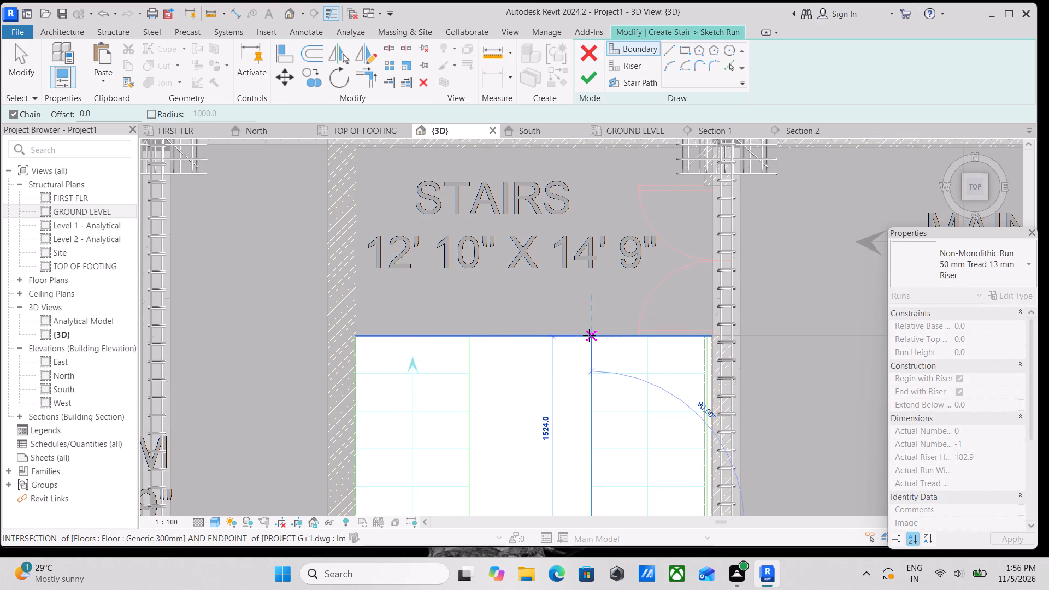
{"action": "left_click", "coordinate": [589, 335]}
{"action": "key", "text": "Escape"}
Draw a riser about 970 mm long on the first tread line, from the well boundary to the grid 3 slab edge.
{"action": "middle_click_drag", "start_coordinate": [637, 321], "coordinate": [596, 391]}
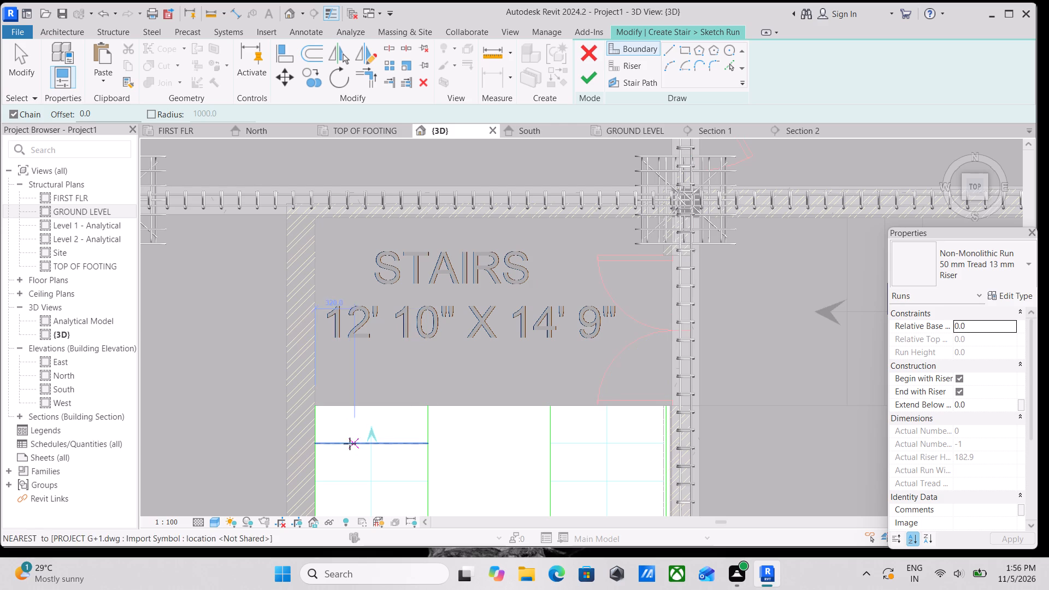
{"action": "scroll", "coordinate": [405, 358], "scroll_direction": "up", "scroll_amount": 2}
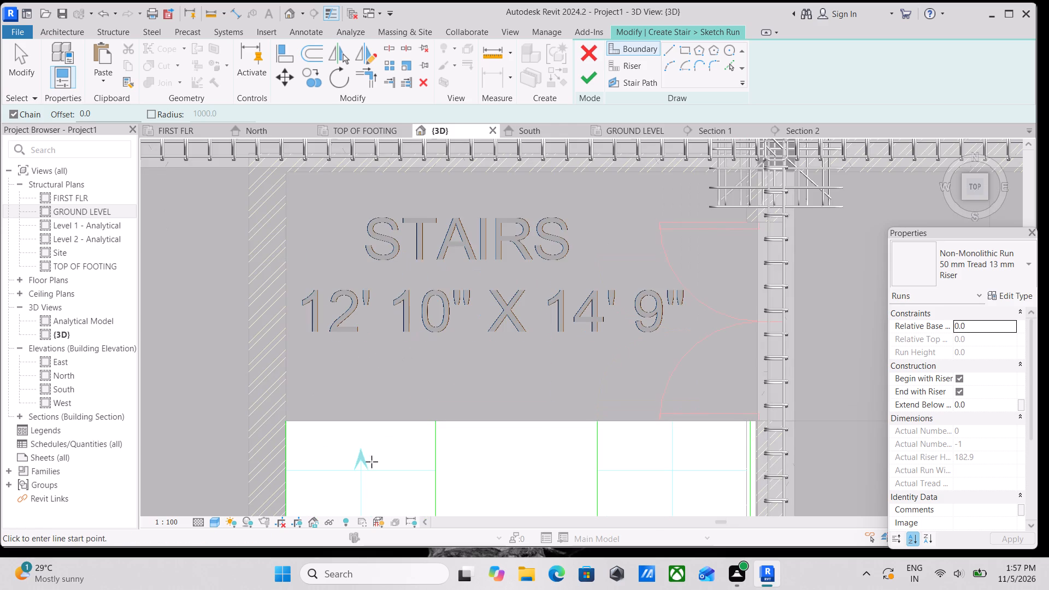
{"action": "left_click", "coordinate": [645, 68]}
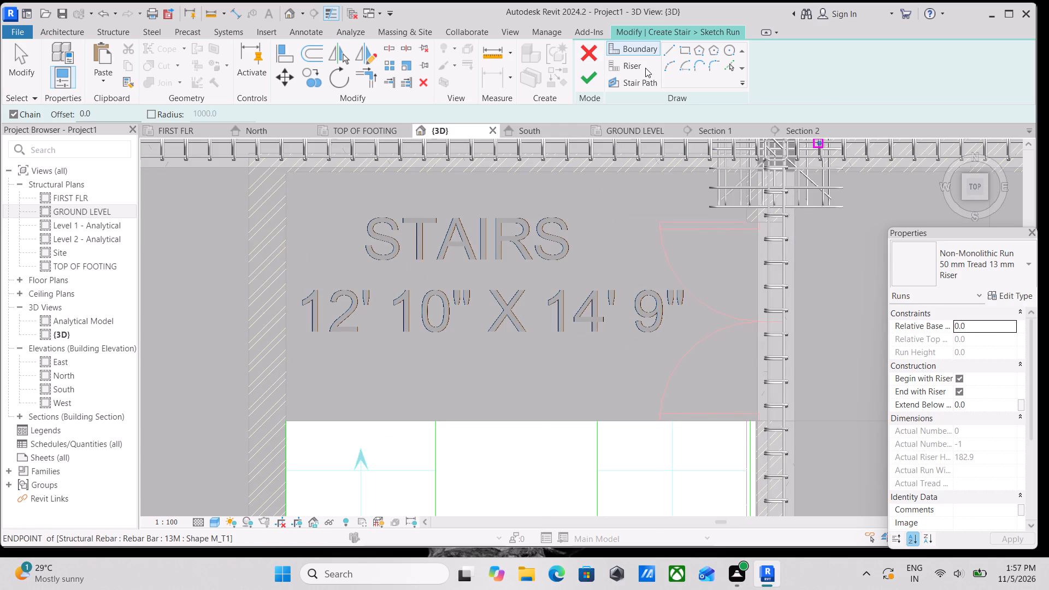
{"action": "left_click", "coordinate": [634, 68]}
{"action": "scroll", "coordinate": [588, 406], "scroll_direction": "up", "scroll_amount": 3}
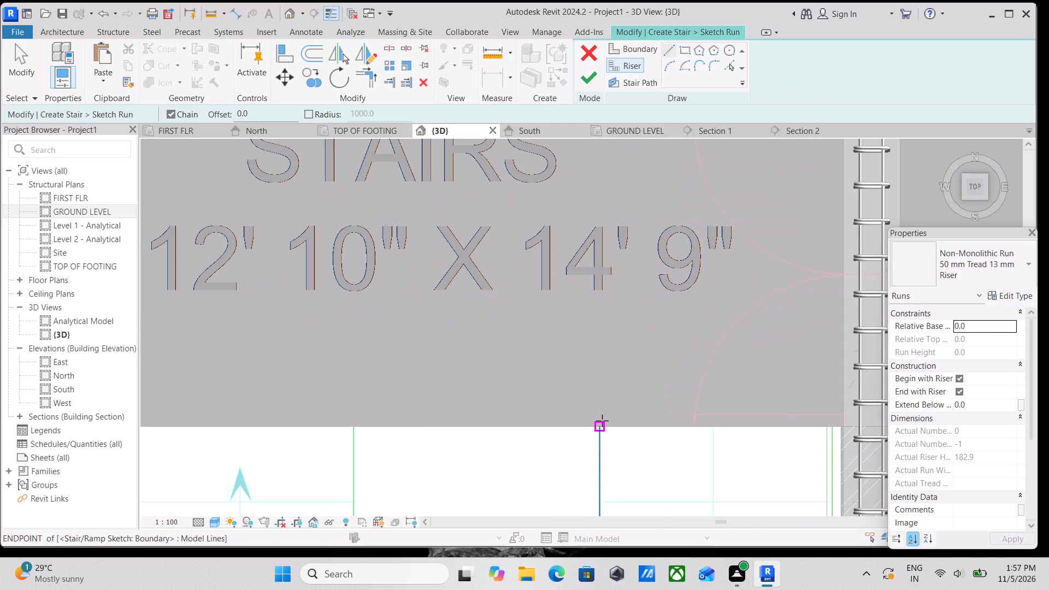
{"action": "left_click", "coordinate": [602, 421]}
{"action": "middle_click_drag", "start_coordinate": [778, 427], "coordinate": [613, 418]}
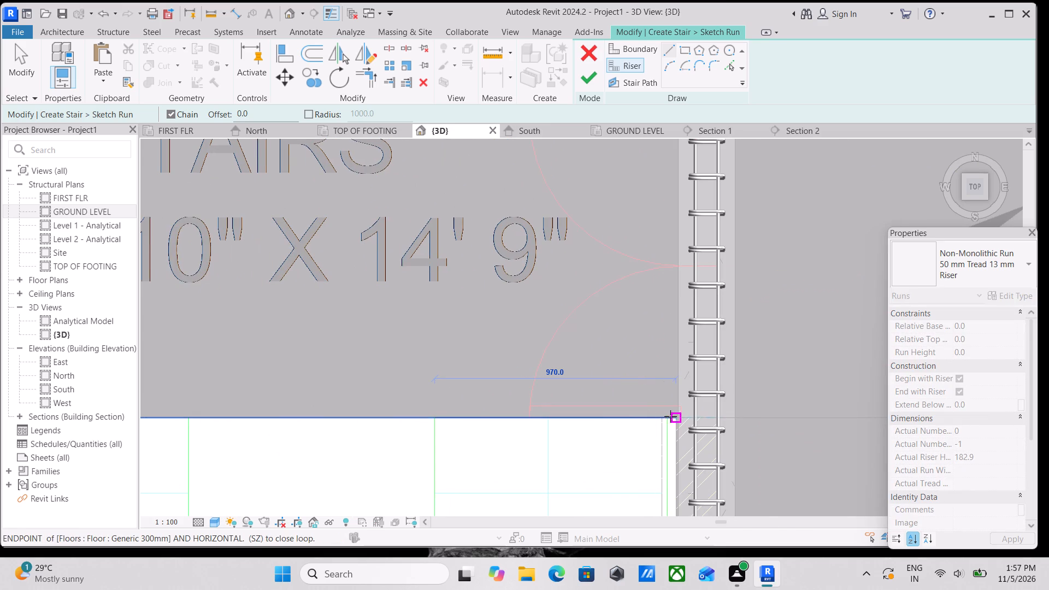
{"action": "left_click", "coordinate": [669, 416]}
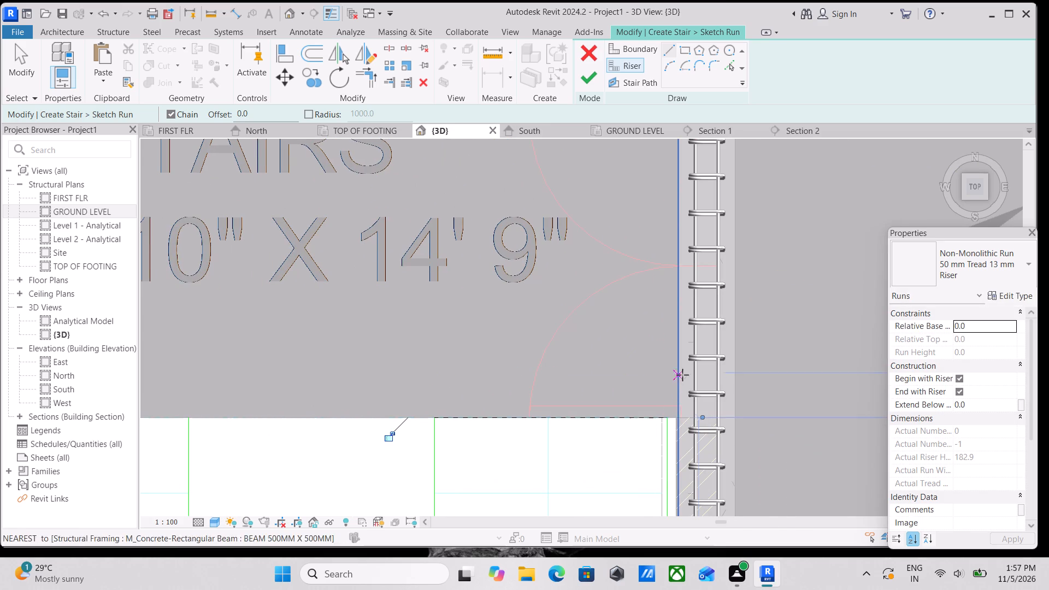
{"action": "key", "text": "Escape"}
Draw the matching riser on the first tread line across the grid 2 side flight, from the well boundary to the outer boundary.
{"action": "scroll", "coordinate": [580, 426], "scroll_direction": "up", "scroll_amount": 2}
{"action": "middle_click_drag", "start_coordinate": [435, 409], "coordinate": [644, 343]}
{"action": "middle_click_drag", "start_coordinate": [405, 357], "coordinate": [584, 343]}
{"action": "scroll", "coordinate": [584, 343], "scroll_direction": "up", "scroll_amount": 1}
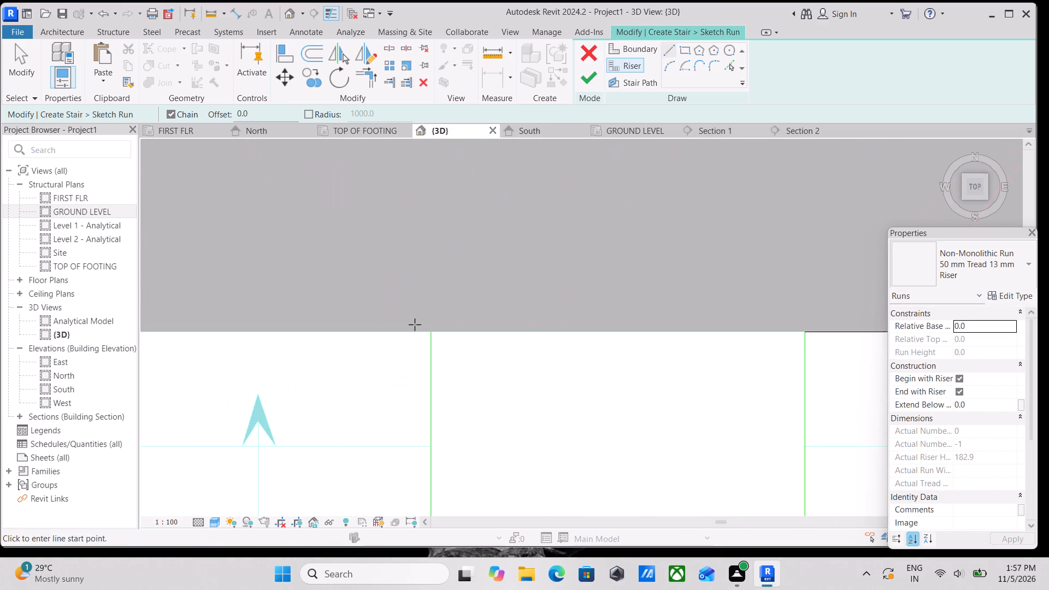
{"action": "left_click", "coordinate": [427, 335]}
{"action": "middle_click_drag", "start_coordinate": [290, 335], "coordinate": [603, 339]}
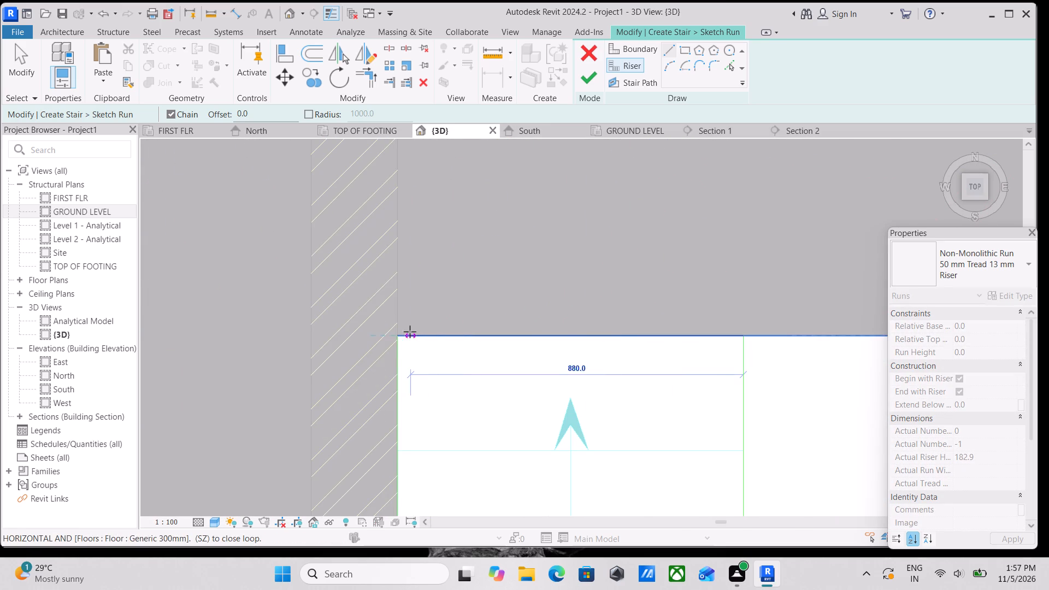
{"action": "left_click", "coordinate": [400, 332]}
{"action": "key", "text": "Escape"}
{"action": "scroll", "coordinate": [545, 333], "scroll_direction": "down", "scroll_amount": 3}
{"action": "middle_click_drag", "start_coordinate": [545, 333], "coordinate": [443, 341]}
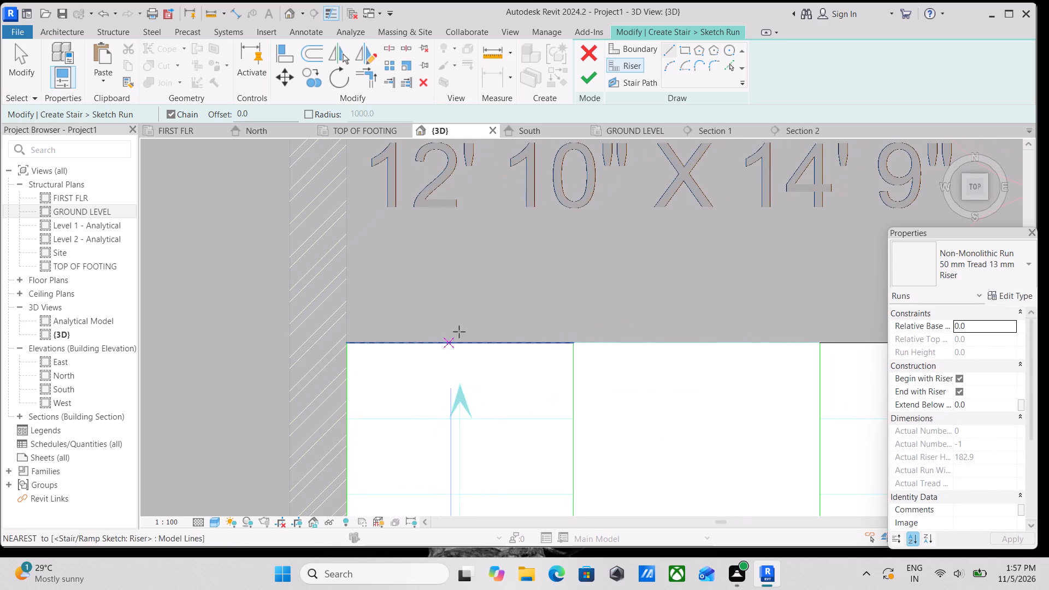
{"action": "key", "text": "Escape"}
Add a picked riser offset 1' (304.8 mm) toward grid C from the second tread line of the grid 2 side flight.
{"action": "left_click", "coordinate": [632, 63]}
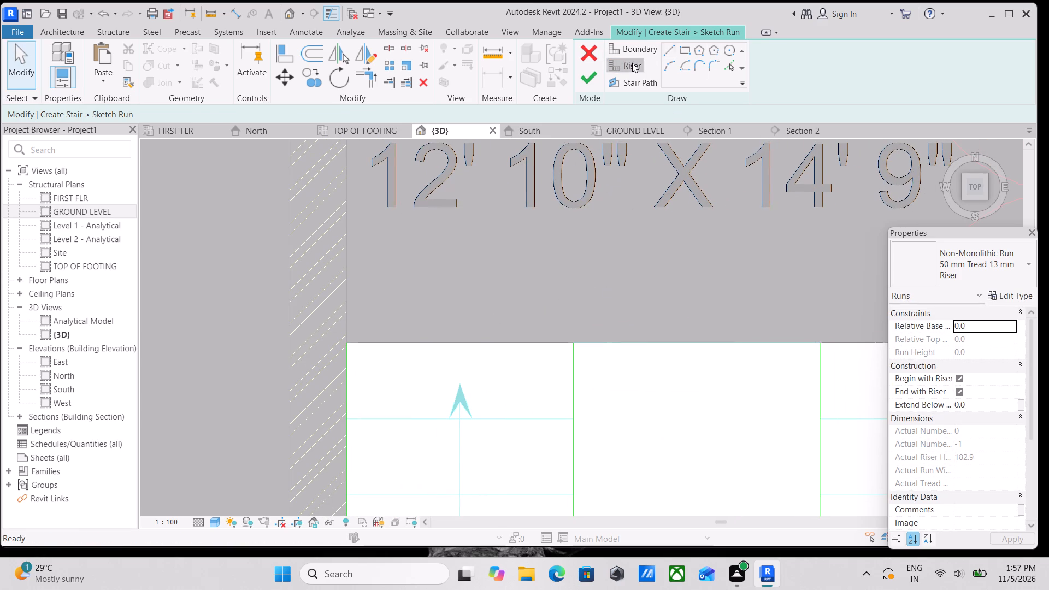
{"action": "left_click", "coordinate": [728, 68]}
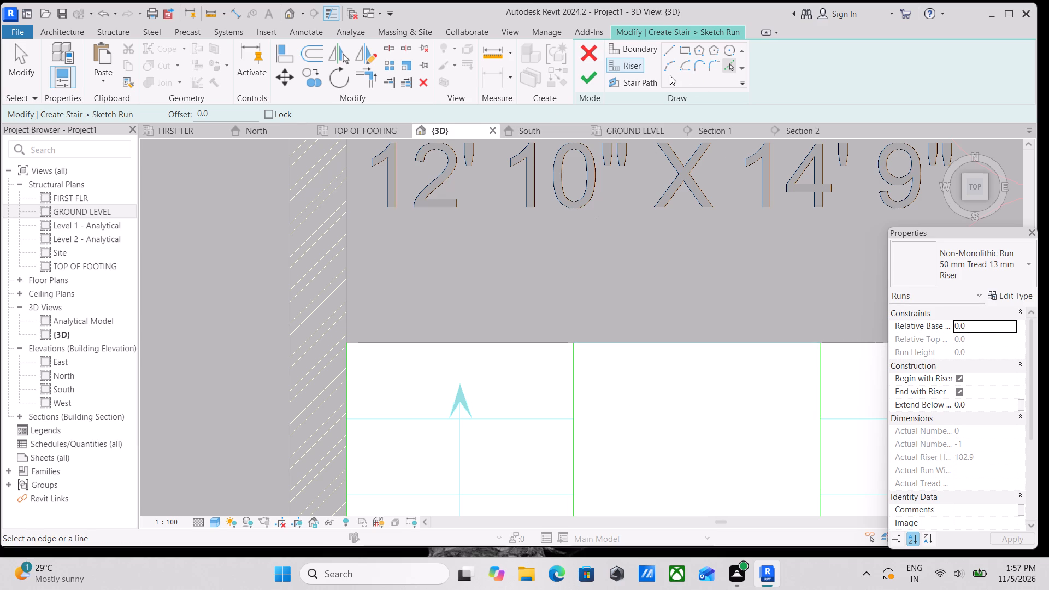
{"action": "left_click_drag", "start_coordinate": [222, 109], "coordinate": [169, 116]}
{"action": "key", "text": "1"}
{"action": "key", "text": "apostrophe"}
{"action": "key", "text": "Return"}
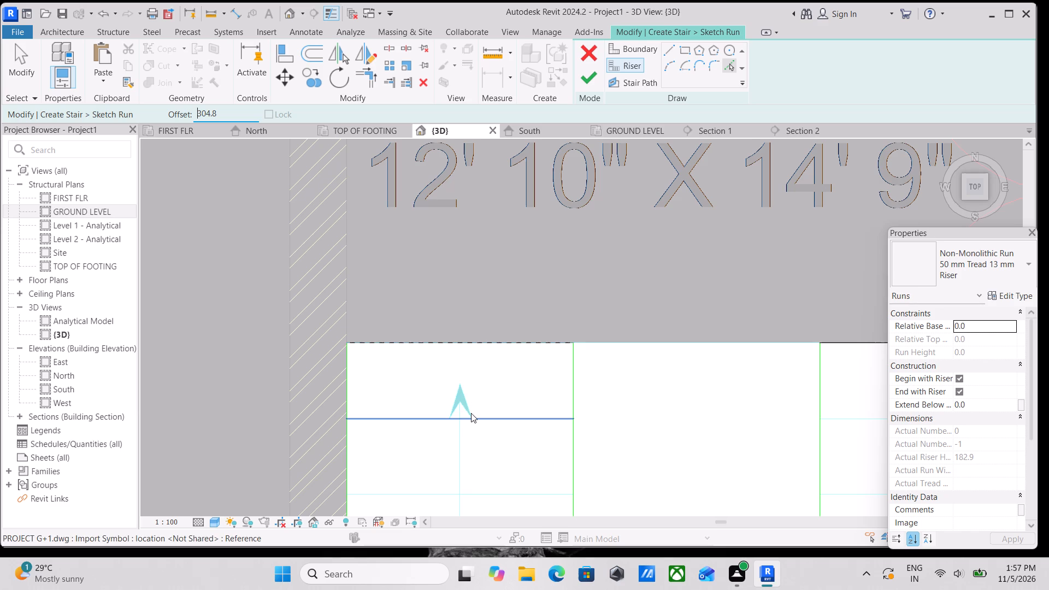
{"action": "key", "text": "Escape"}
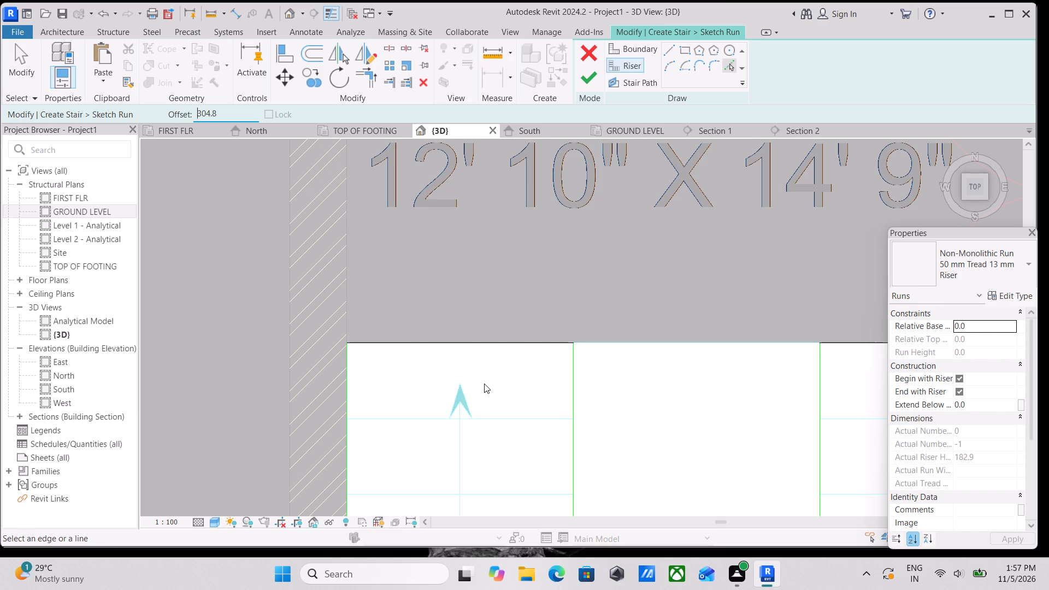
{"action": "left_click", "coordinate": [727, 62]}
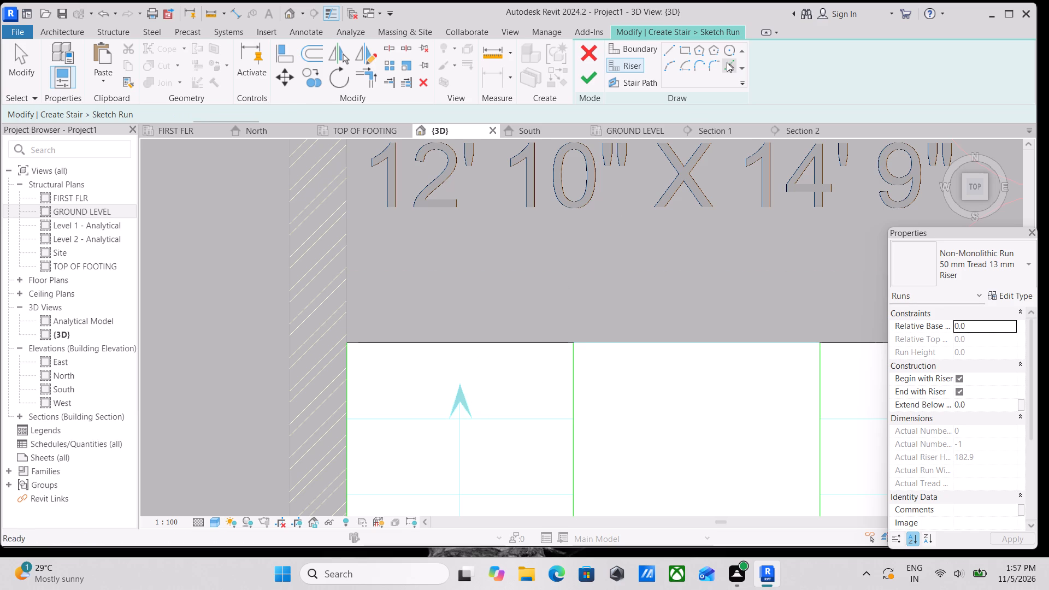
{"action": "left_click", "coordinate": [506, 421]}
{"action": "scroll", "coordinate": [506, 421], "scroll_direction": "down", "scroll_amount": 1}
{"action": "middle_click_drag", "start_coordinate": [506, 421], "coordinate": [552, 373]}
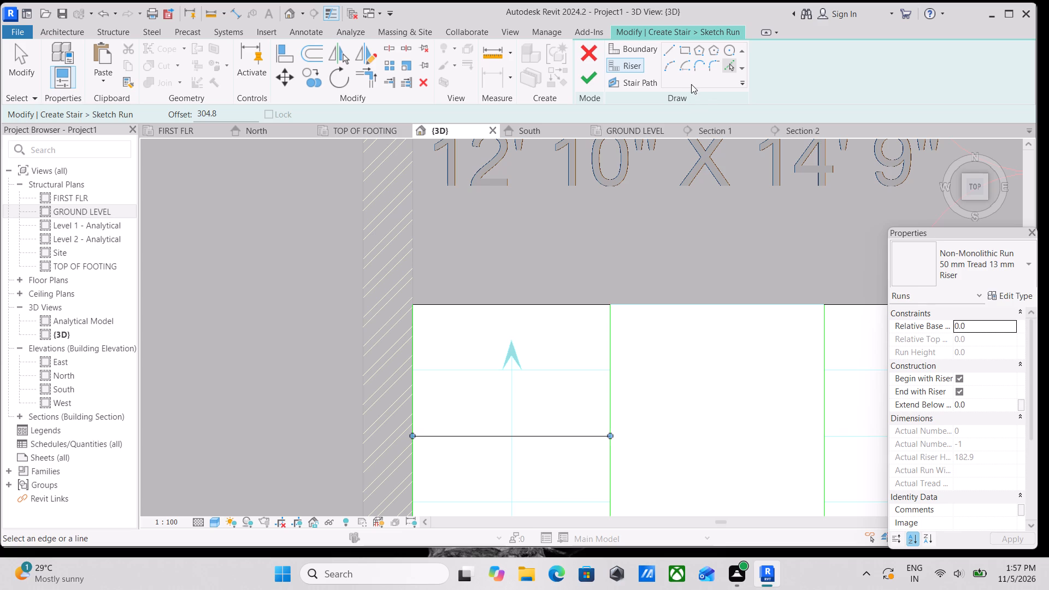
With a 0 offset, pick the DWG's second, fourth, fifth and sixth tread lines as risers in the grid 2 side flight.
{"action": "left_click_drag", "start_coordinate": [232, 116], "coordinate": [126, 121]}
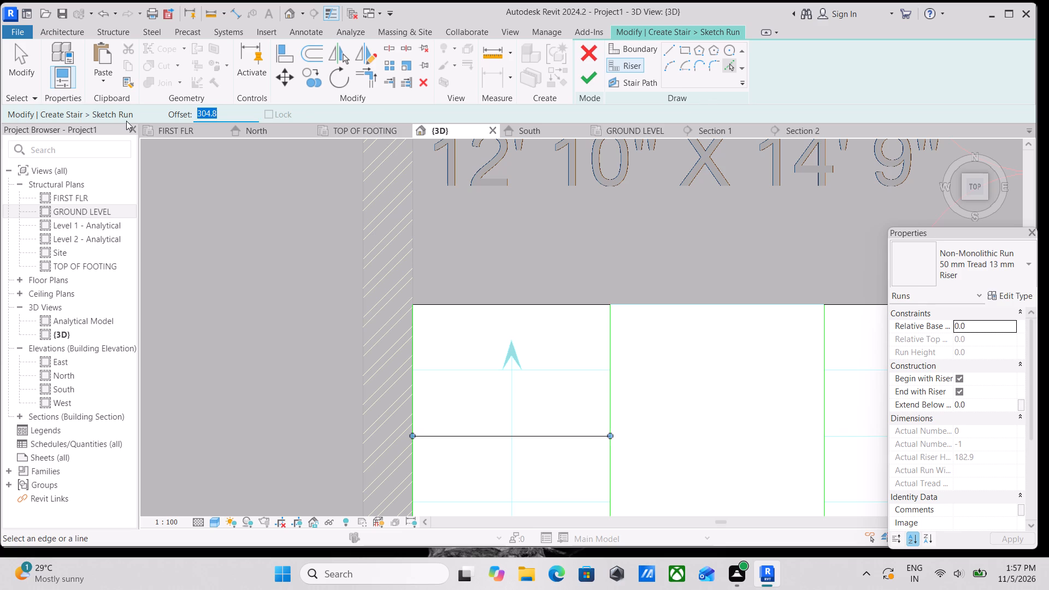
{"action": "key", "text": "0"}
{"action": "key", "text": "Return"}
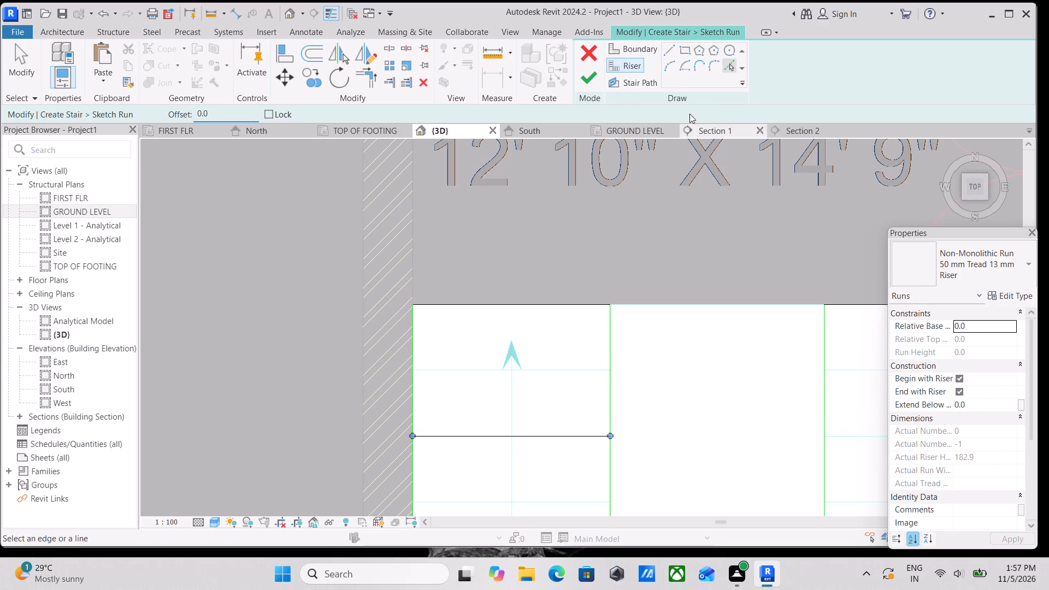
{"action": "left_click", "coordinate": [538, 367]}
{"action": "scroll", "coordinate": [557, 388], "scroll_direction": "down", "scroll_amount": 1}
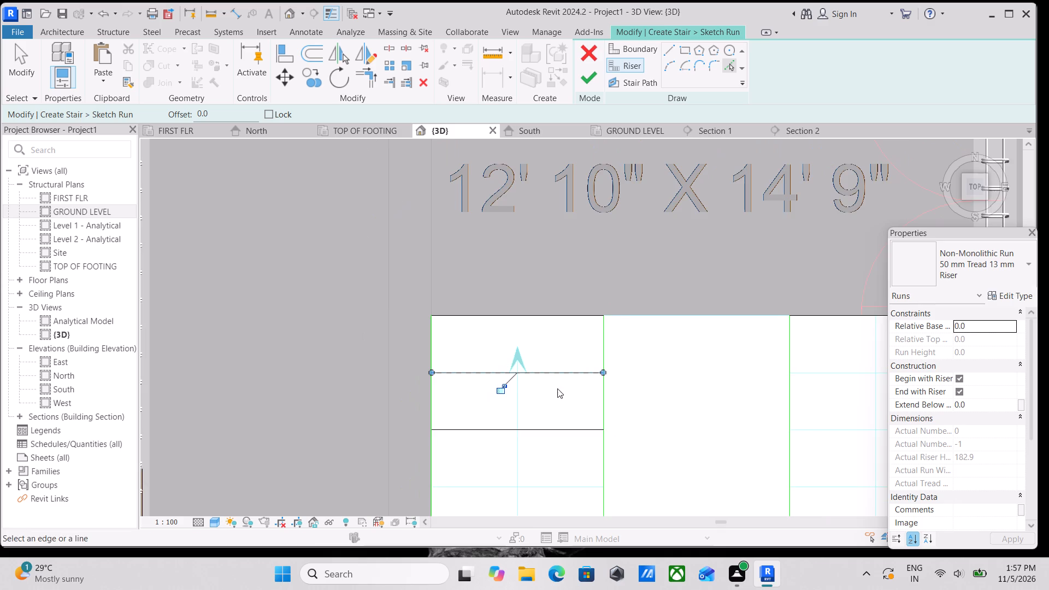
{"action": "middle_click_drag", "start_coordinate": [557, 388], "coordinate": [582, 339]}
{"action": "scroll", "coordinate": [592, 417], "scroll_direction": "down", "scroll_amount": 1}
{"action": "middle_click_drag", "start_coordinate": [588, 421], "coordinate": [600, 354]}
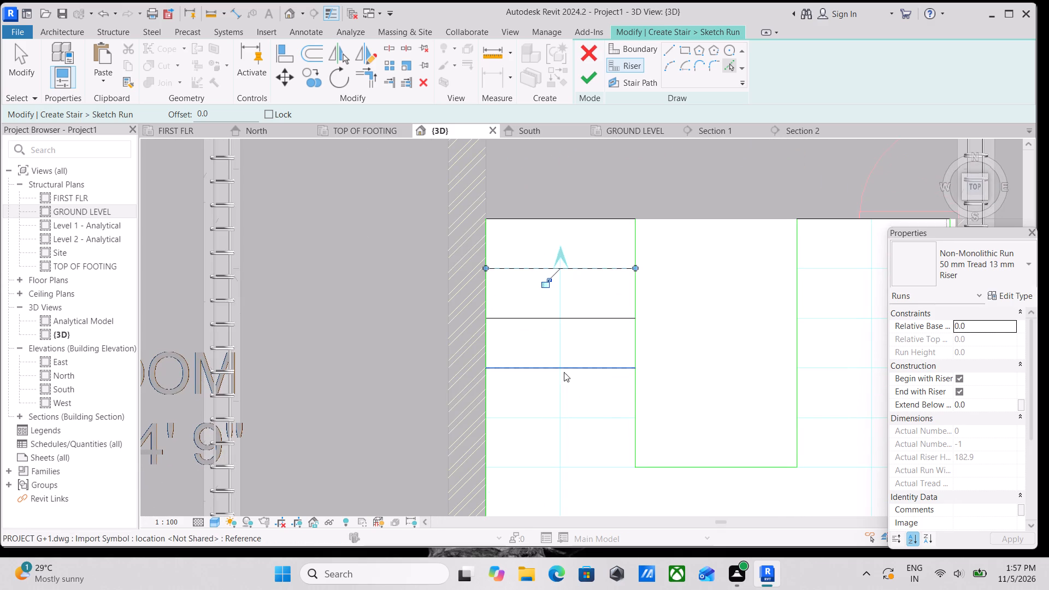
{"action": "left_click", "coordinate": [588, 371]}
{"action": "scroll", "coordinate": [644, 377], "scroll_direction": "down", "scroll_amount": 1}
{"action": "middle_click_drag", "start_coordinate": [643, 377], "coordinate": [425, 259]}
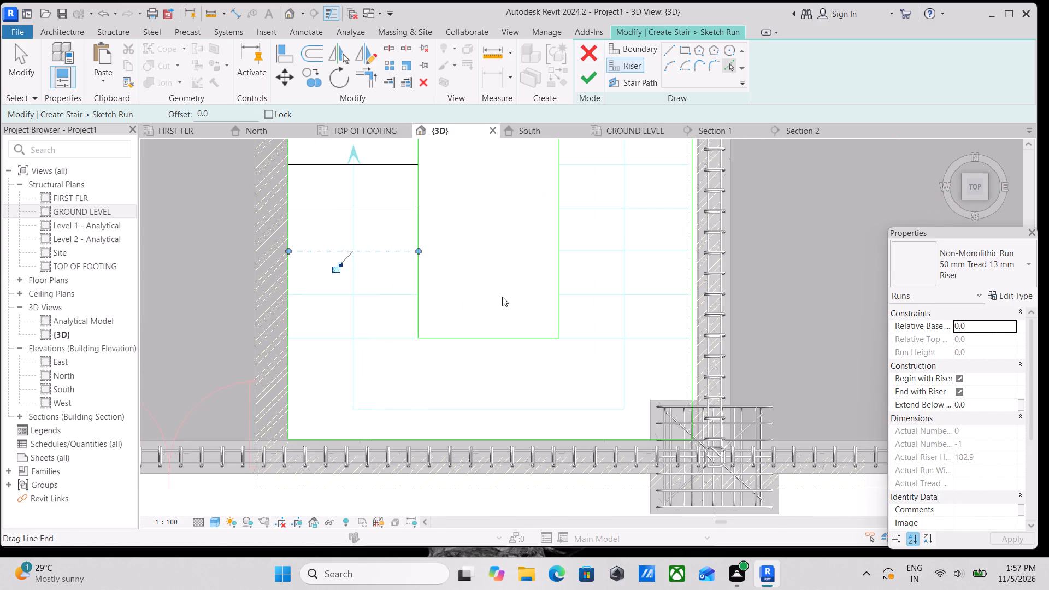
{"action": "middle_click_drag", "start_coordinate": [401, 285], "coordinate": [458, 304]}
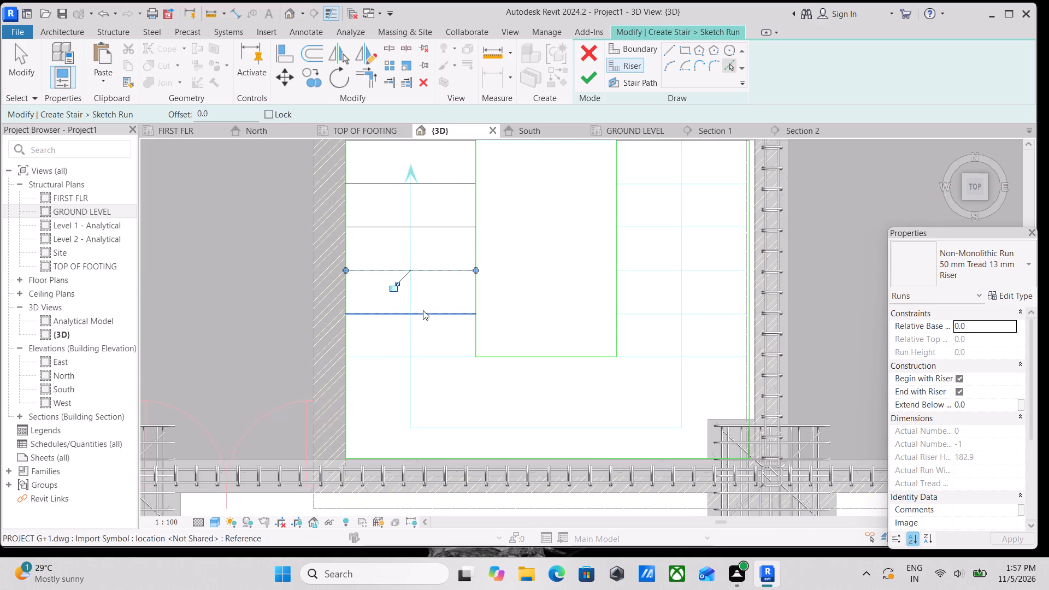
{"action": "left_click", "coordinate": [423, 310]}
{"action": "left_click", "coordinate": [432, 357]}
Pick the DWG's five remaining tread lines as risers in the grid 3 side flight, from the landing up to the second line.
{"action": "middle_click_drag", "start_coordinate": [551, 386], "coordinate": [360, 401]}
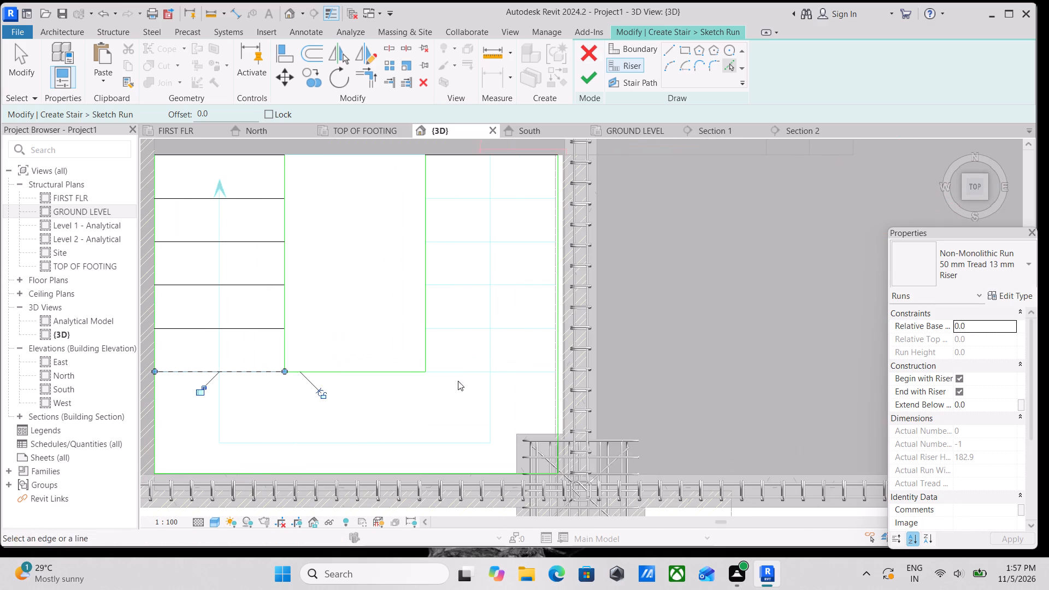
{"action": "left_click", "coordinate": [468, 369]}
{"action": "left_click", "coordinate": [476, 331]}
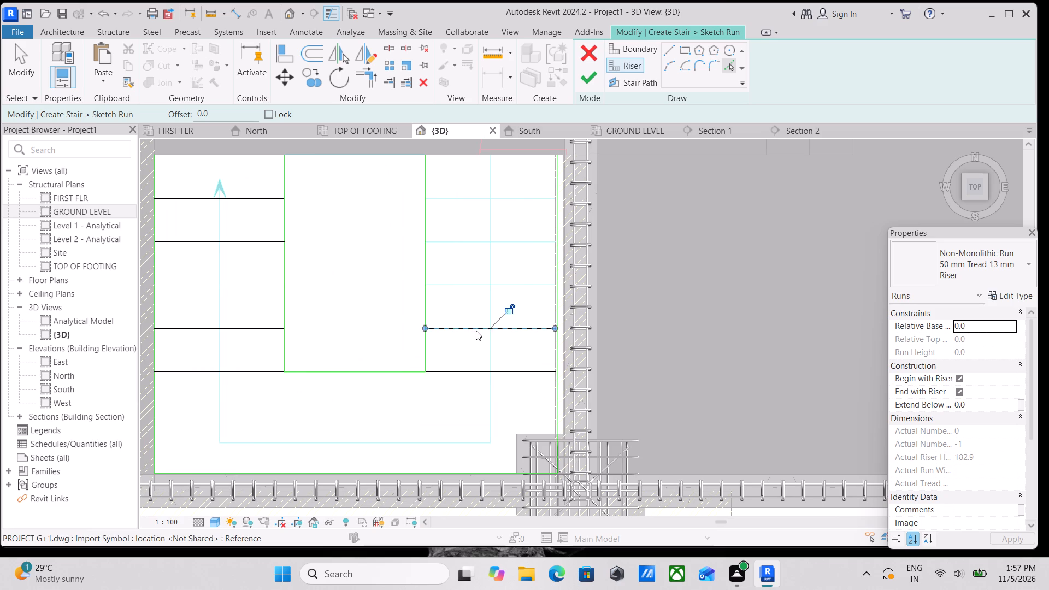
{"action": "middle_click_drag", "start_coordinate": [466, 310], "coordinate": [434, 398]}
{"action": "left_click", "coordinate": [432, 371]}
{"action": "middle_click_drag", "start_coordinate": [442, 338], "coordinate": [442, 403]}
{"action": "scroll", "coordinate": [443, 403], "scroll_direction": "up", "scroll_amount": 1}
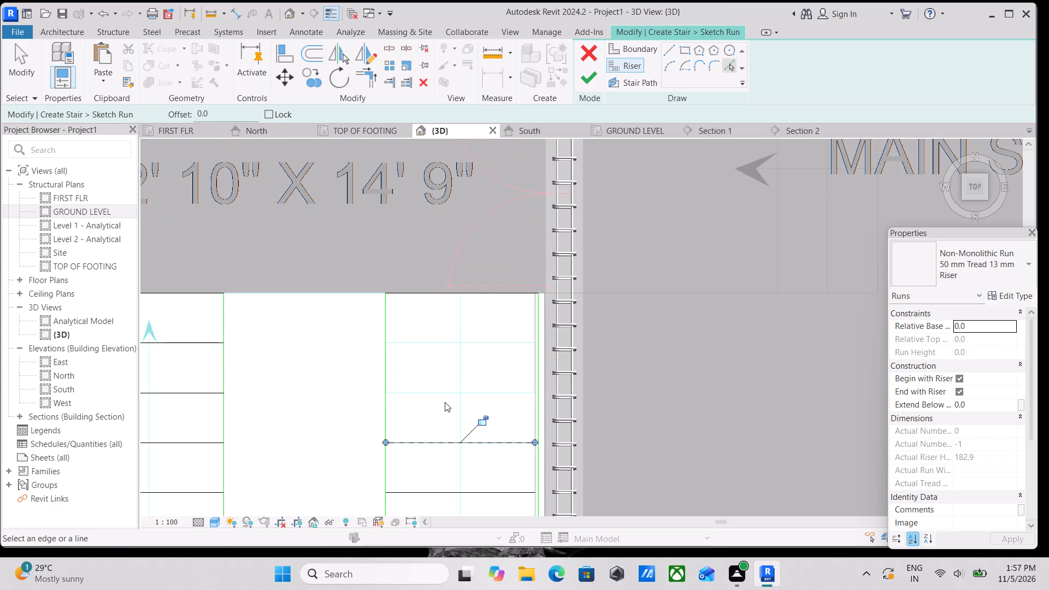
{"action": "left_click", "coordinate": [443, 391]}
{"action": "left_click", "coordinate": [446, 341]}
Trace the U-shaped stair path from the grid 3 side flight, about 1916 mm across the landing, to the grid 2 side flight's first tread line.
{"action": "middle_click_drag", "start_coordinate": [446, 327], "coordinate": [443, 382]}
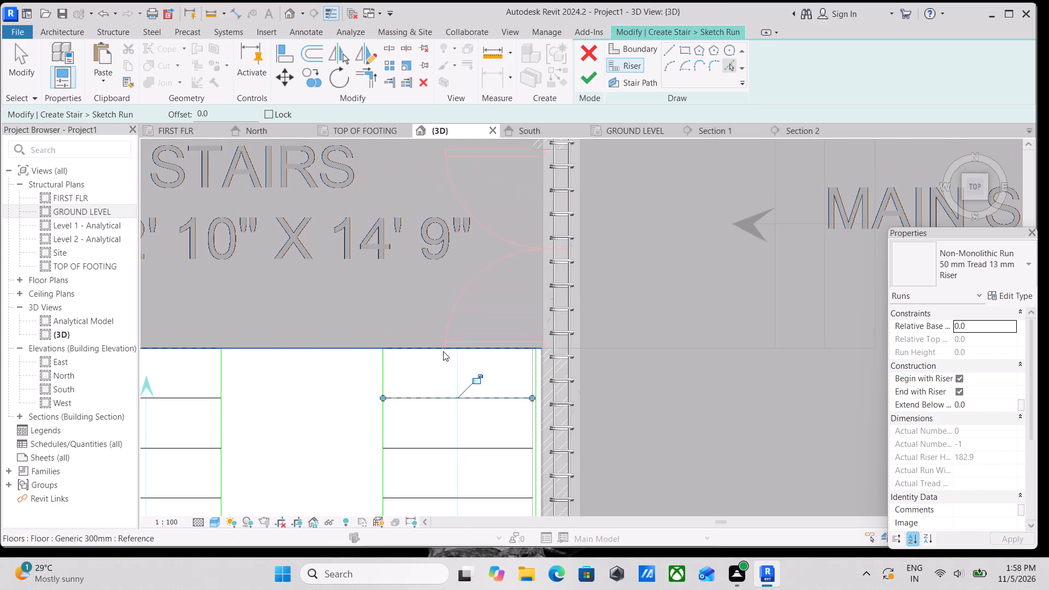
{"action": "middle_click_drag", "start_coordinate": [378, 379], "coordinate": [555, 408]}
{"action": "scroll", "coordinate": [378, 379], "scroll_direction": "down", "scroll_amount": 1}
{"action": "scroll", "coordinate": [491, 391], "scroll_direction": "down", "scroll_amount": 2}
{"action": "middle_click_drag", "start_coordinate": [485, 477], "coordinate": [548, 311]}
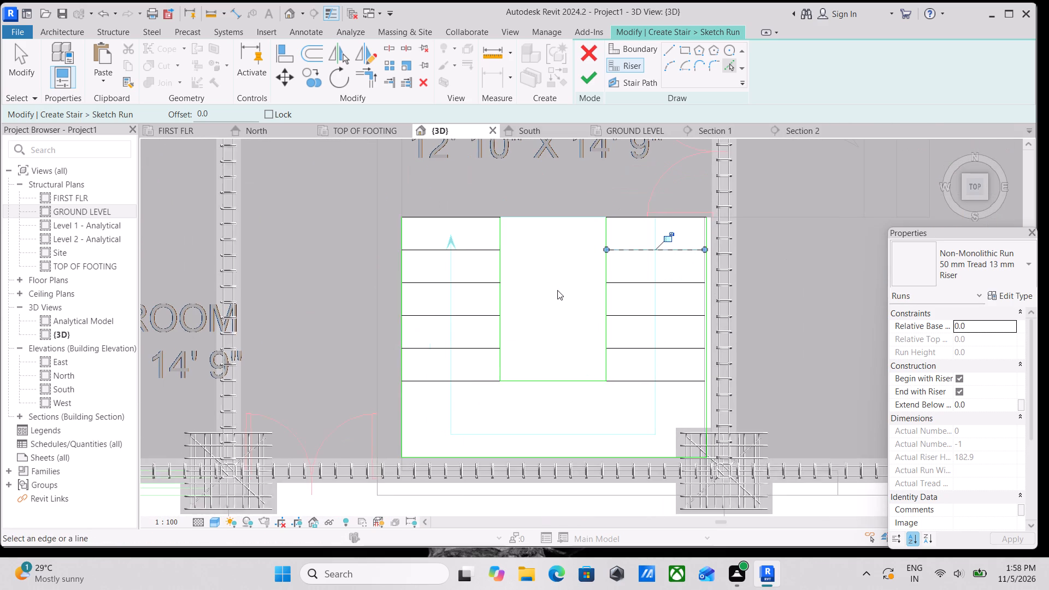
{"action": "left_click", "coordinate": [622, 86]}
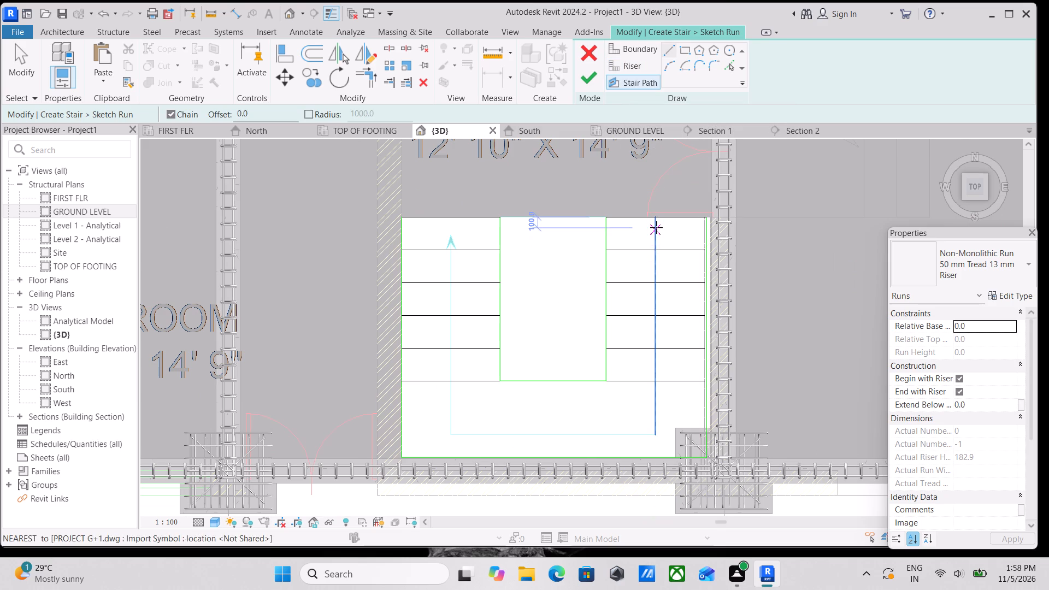
{"action": "left_click", "coordinate": [656, 221]}
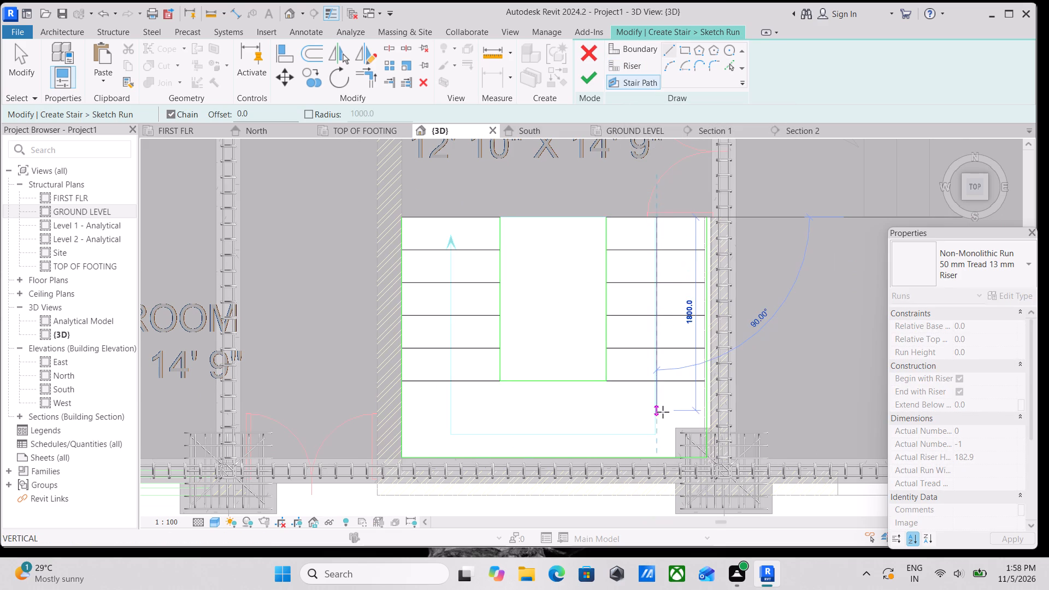
{"action": "left_click", "coordinate": [655, 434]}
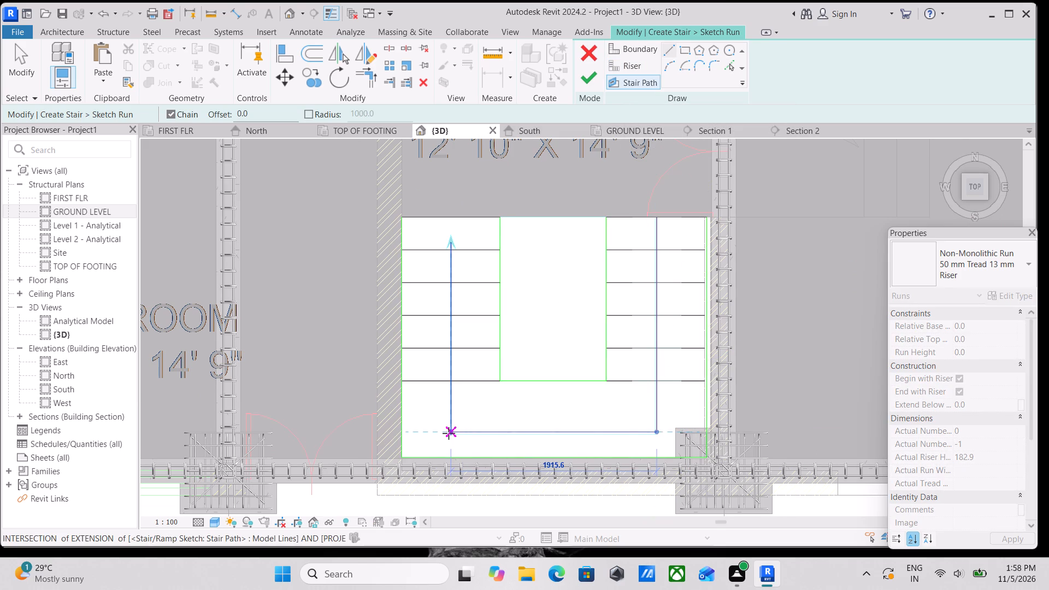
{"action": "left_click", "coordinate": [450, 433]}
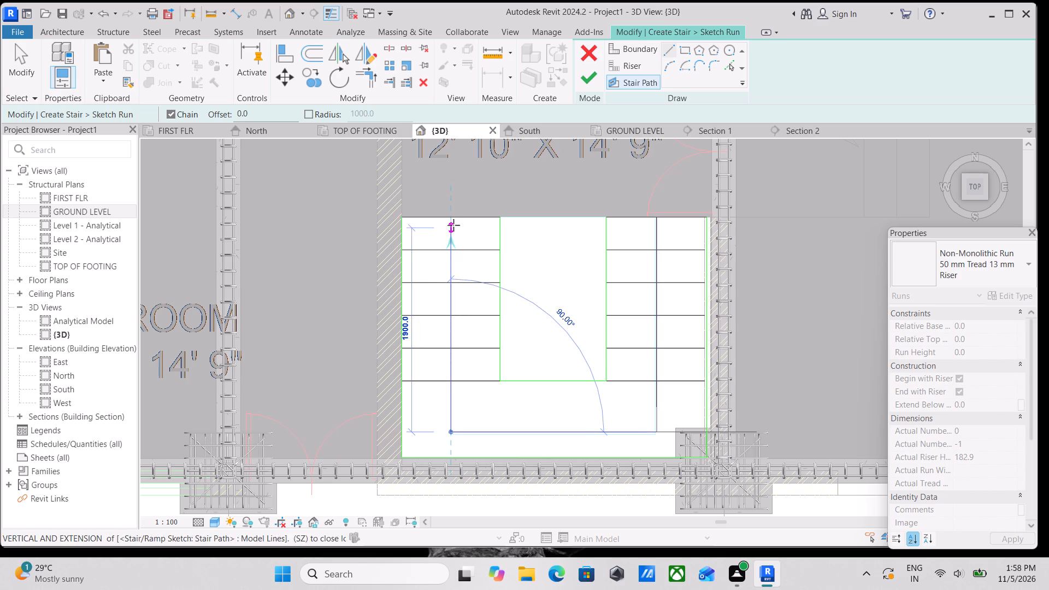
{"action": "left_click", "coordinate": [451, 219]}
{"action": "key", "text": "Escape"}
Finish the run sketch and complete the stair.
{"action": "scroll", "coordinate": [573, 282], "scroll_direction": "down", "scroll_amount": 3}
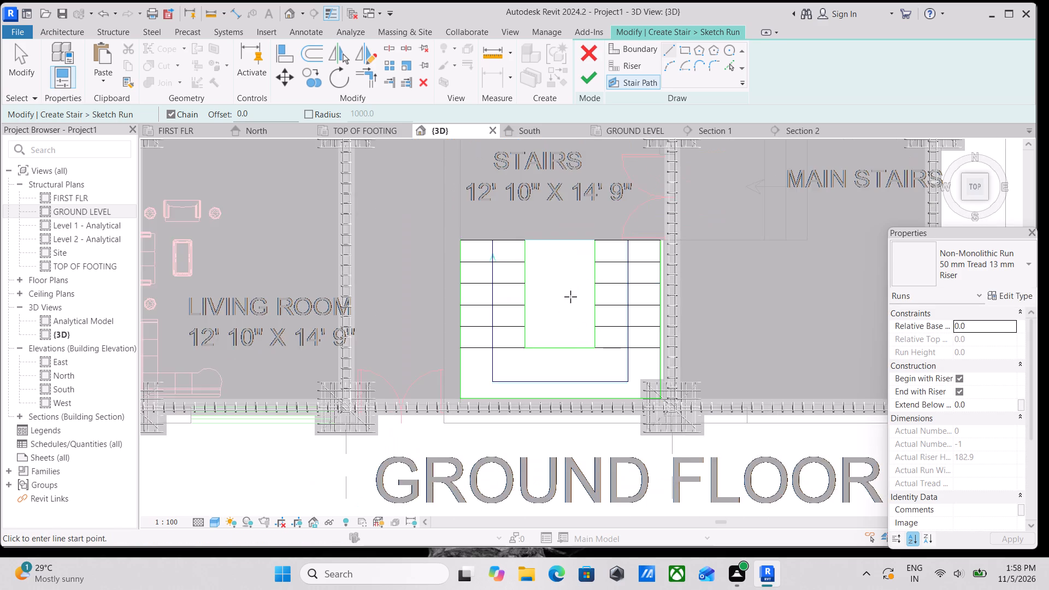
{"action": "scroll", "coordinate": [570, 297], "scroll_direction": "down", "scroll_amount": 3}
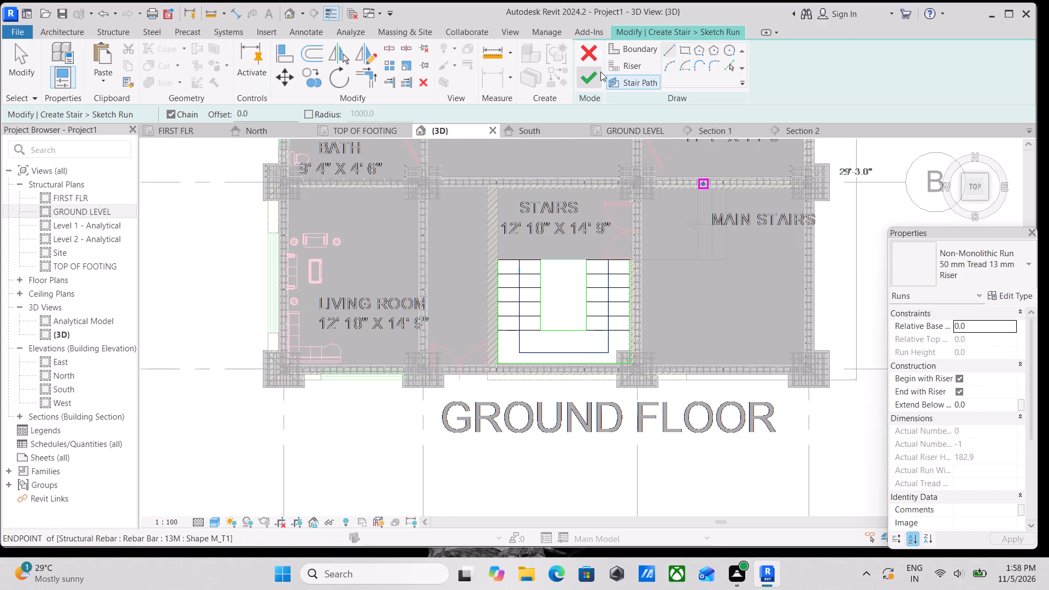
{"action": "left_click", "coordinate": [600, 73]}
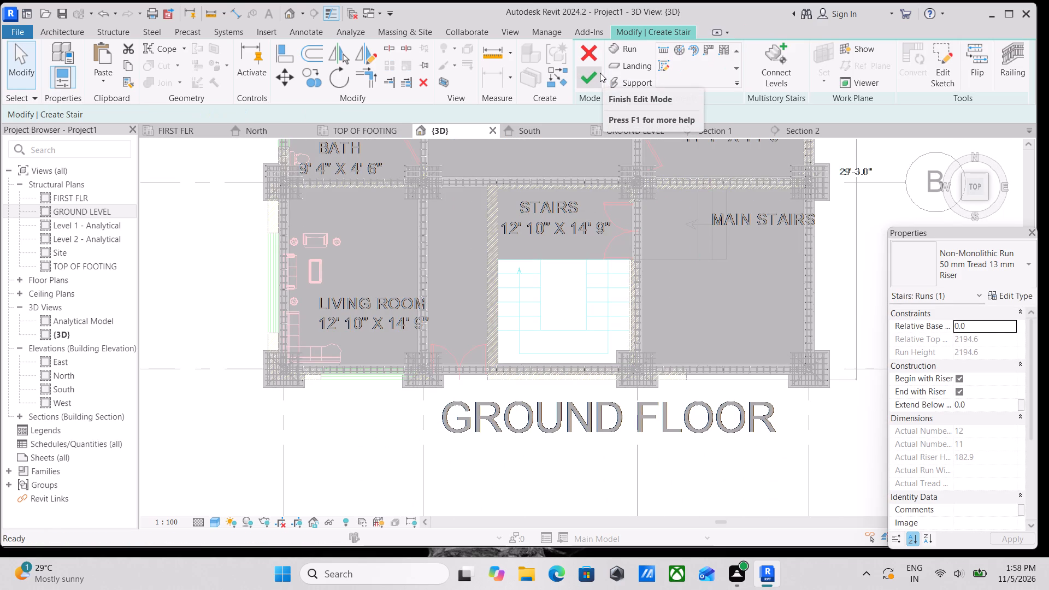
{"action": "left_click", "coordinate": [587, 73]}
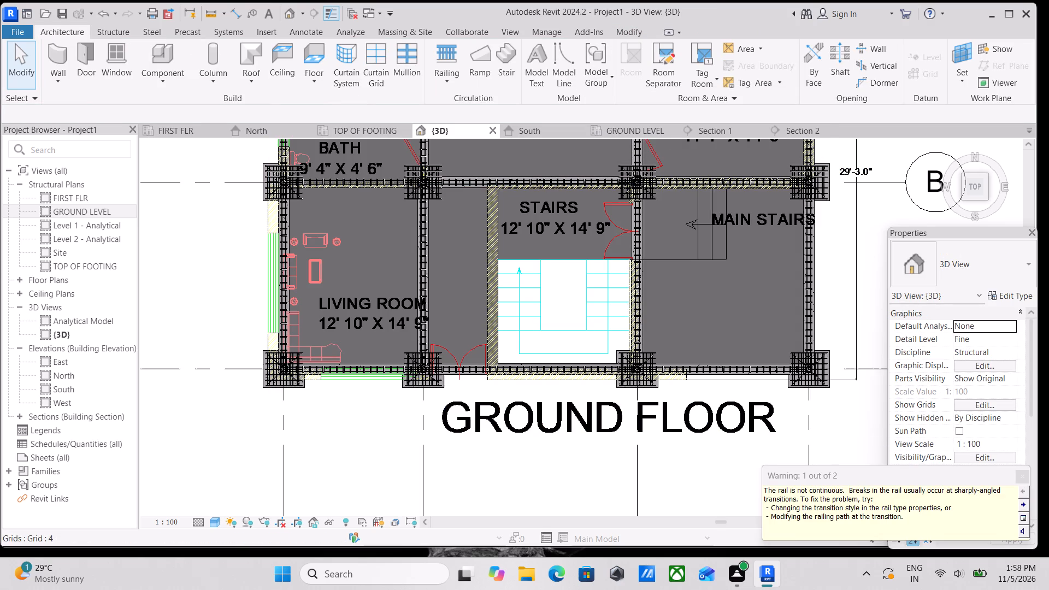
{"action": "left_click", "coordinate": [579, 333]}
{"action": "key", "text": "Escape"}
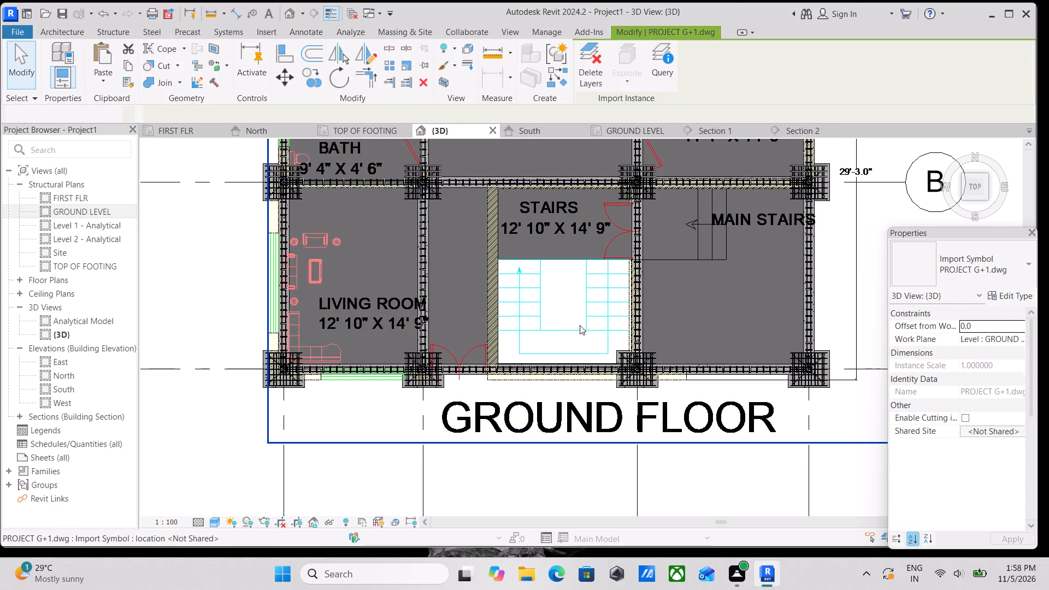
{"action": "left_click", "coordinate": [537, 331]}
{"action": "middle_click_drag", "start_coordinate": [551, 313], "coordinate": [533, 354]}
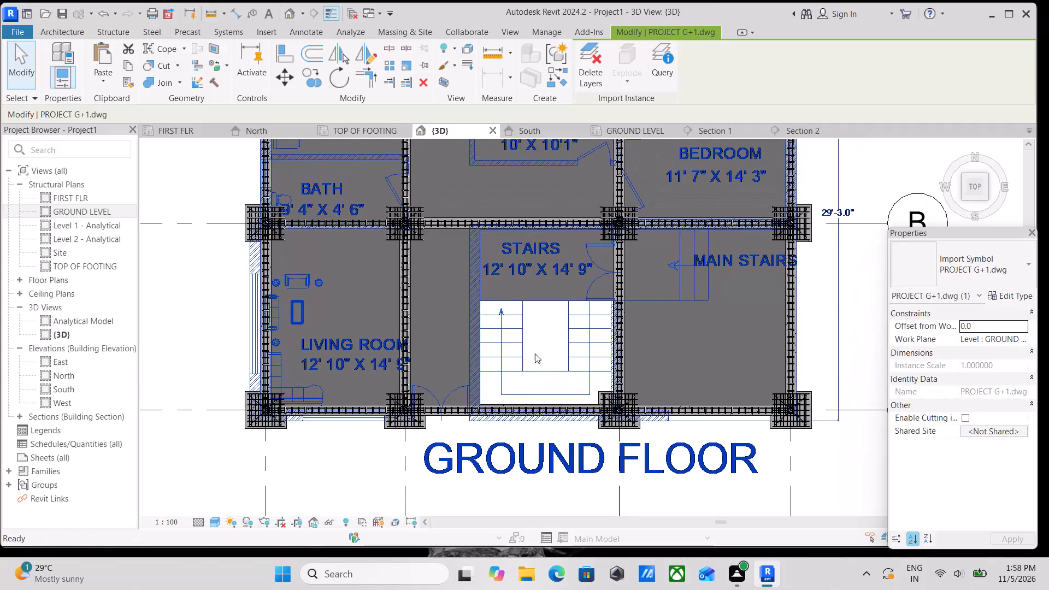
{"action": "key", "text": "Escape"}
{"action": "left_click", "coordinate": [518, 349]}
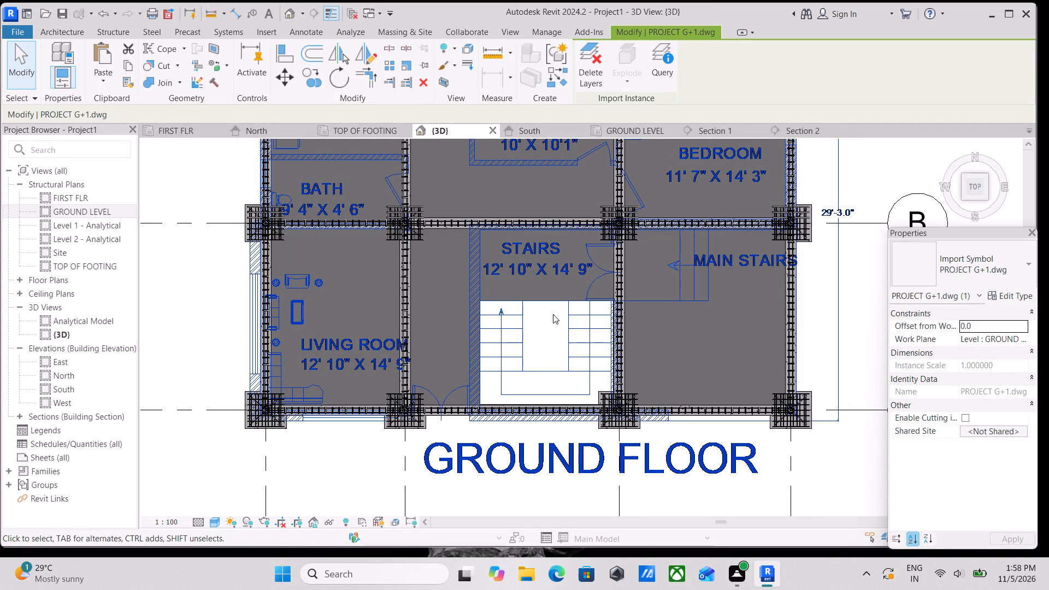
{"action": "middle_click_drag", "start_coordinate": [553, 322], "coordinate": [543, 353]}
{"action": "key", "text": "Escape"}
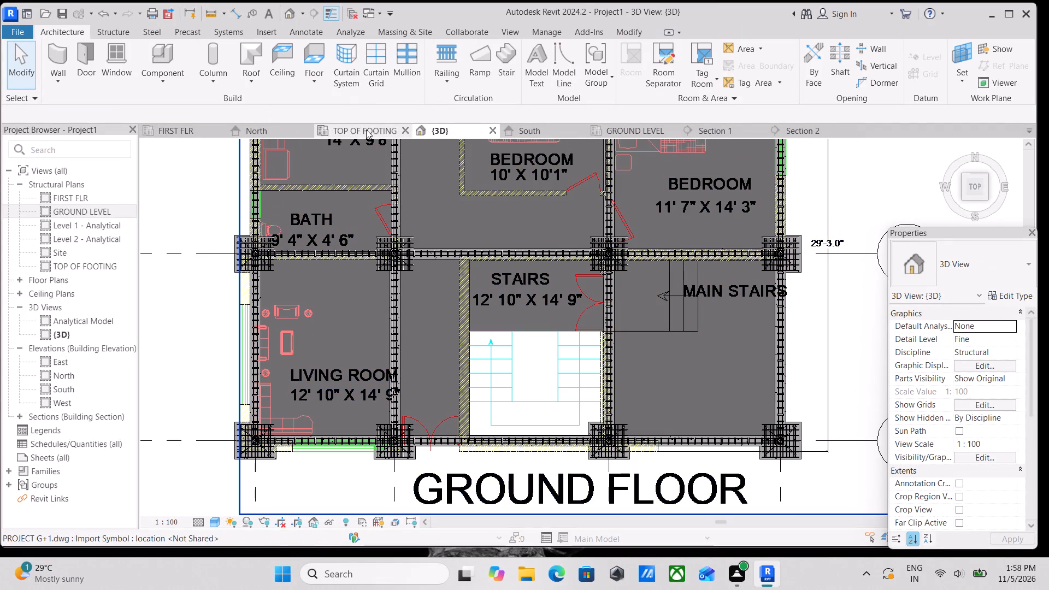
Turn on the visibility of all model categories in the 3D view.
{"action": "scroll", "coordinate": [502, 329], "scroll_direction": "down", "scroll_amount": 6}
{"action": "middle_click_drag", "start_coordinate": [552, 366], "coordinate": [689, 217], "text": "shift"}
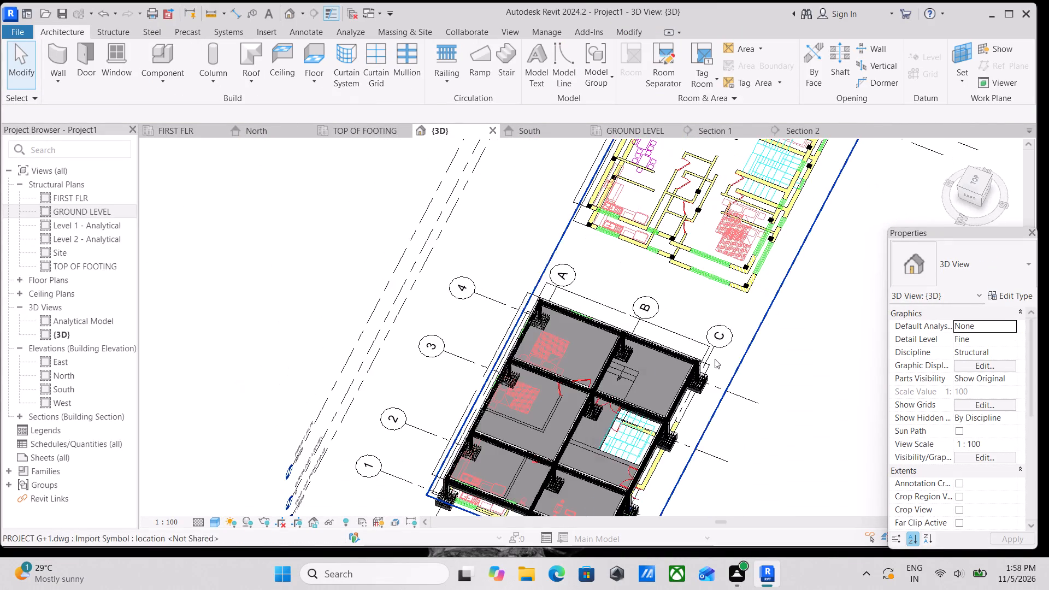
{"action": "middle_click_drag", "start_coordinate": [709, 417], "coordinate": [624, 193], "text": "shift"}
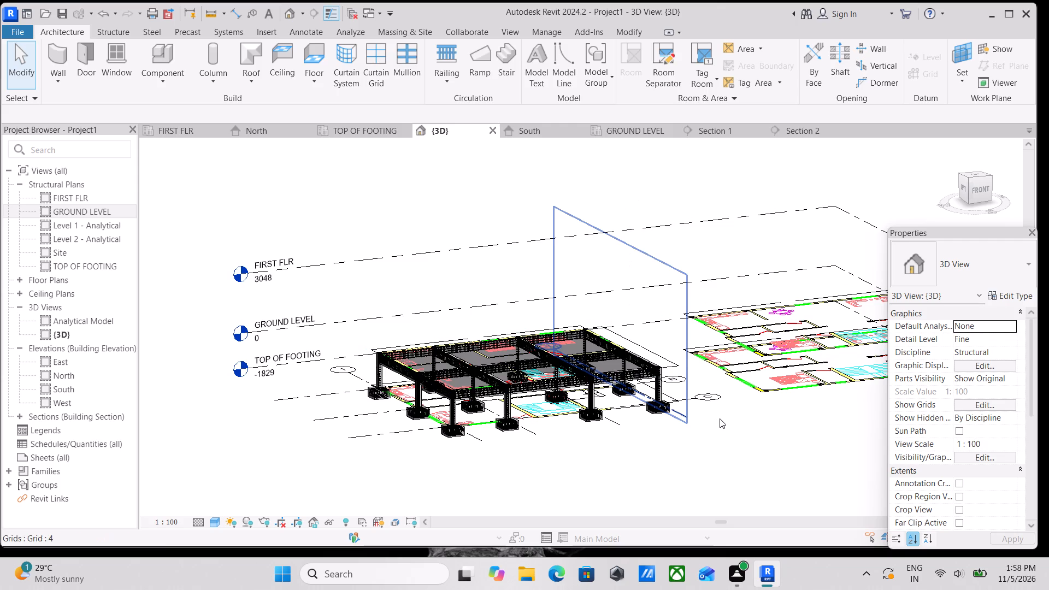
{"action": "type", "text": "VV"}
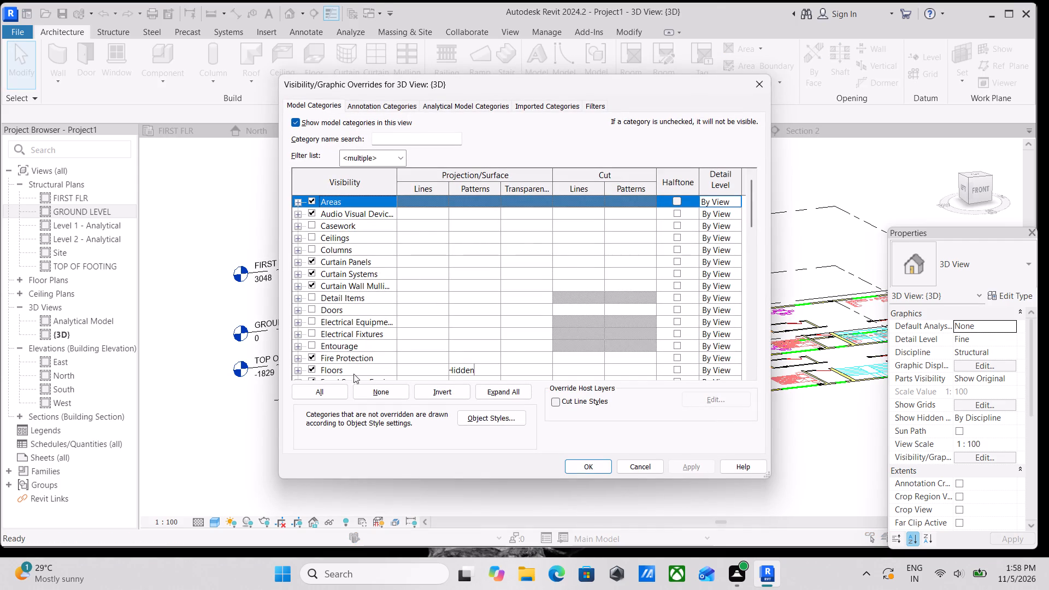
{"action": "left_click", "coordinate": [325, 389]}
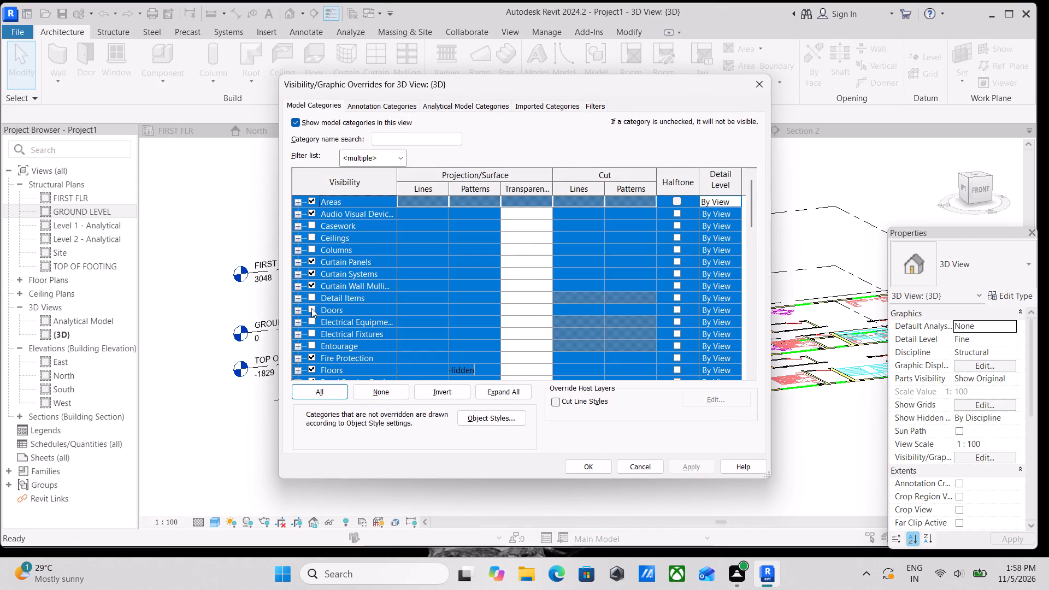
{"action": "left_click", "coordinate": [311, 308]}
{"action": "left_click", "coordinate": [693, 464]}
{"action": "left_click", "coordinate": [592, 465]}
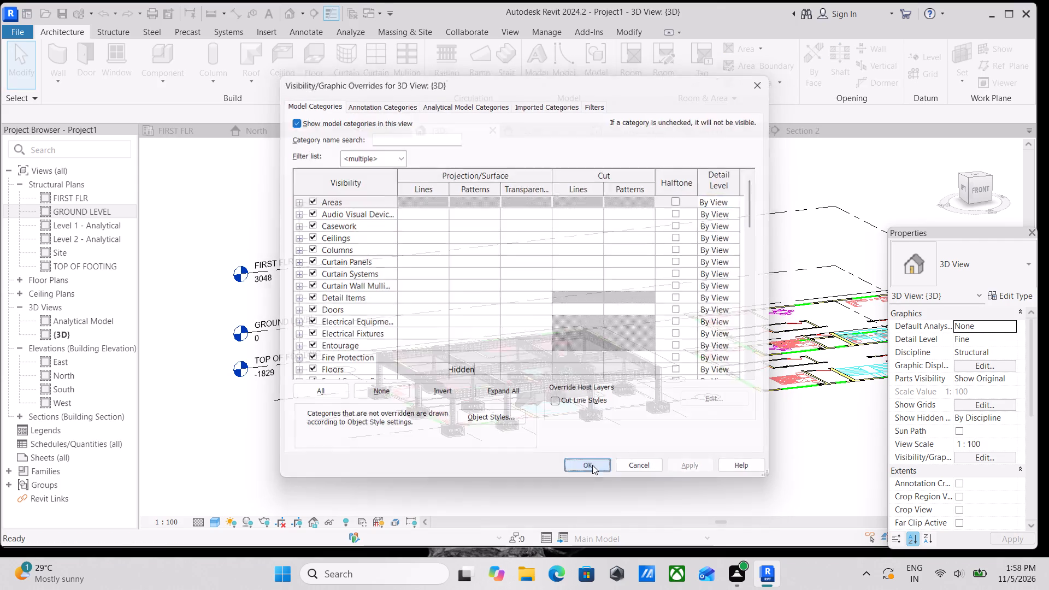
Examine the new stair, its railings and its fit in the slab opening from several 3D angles.
{"action": "scroll", "coordinate": [569, 414], "scroll_direction": "up", "scroll_amount": 5}
{"action": "key", "text": "Escape"}
{"action": "scroll", "coordinate": [552, 375], "scroll_direction": "up", "scroll_amount": 3}
{"action": "key", "text": "Escape"}
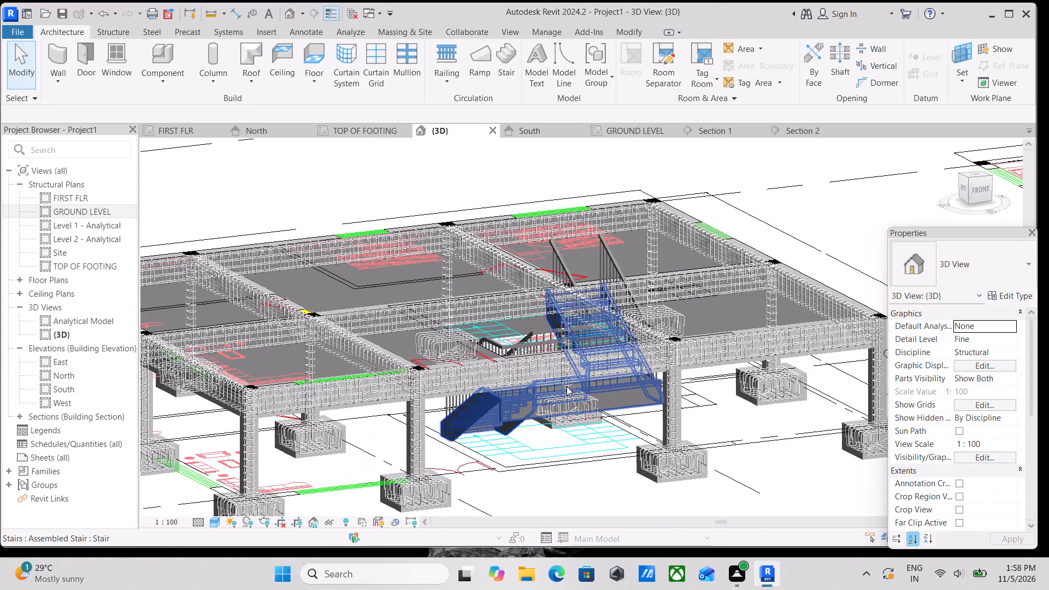
{"action": "scroll", "coordinate": [568, 391], "scroll_direction": "down", "scroll_amount": 4}
{"action": "middle_click_drag", "start_coordinate": [568, 392], "coordinate": [653, 534], "text": "shift"}
{"action": "scroll", "coordinate": [686, 431], "scroll_direction": "up", "scroll_amount": 3}
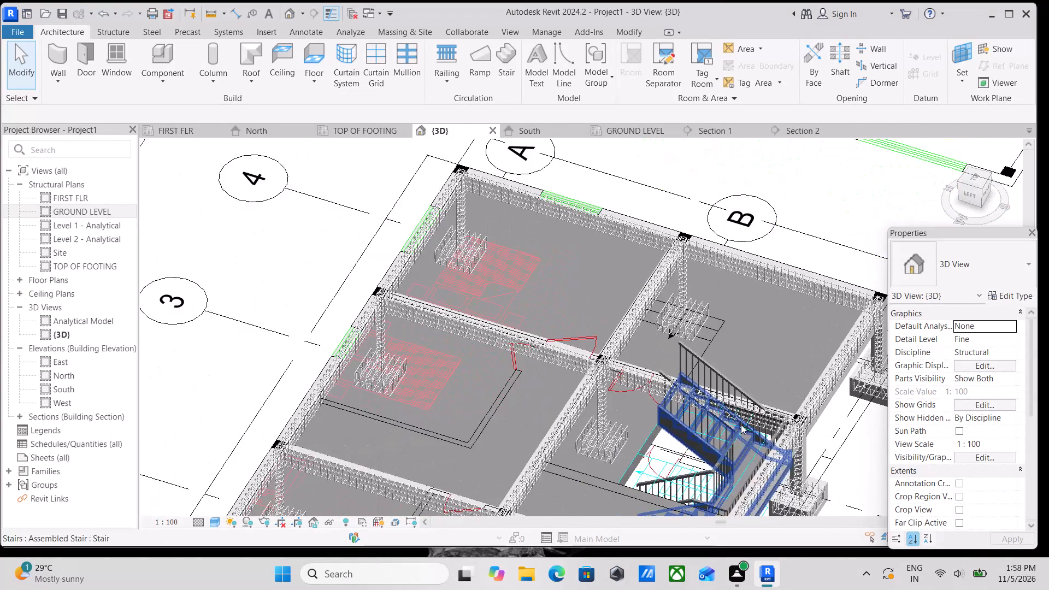
{"action": "scroll", "coordinate": [741, 424], "scroll_direction": "up", "scroll_amount": 6}
{"action": "middle_click_drag", "start_coordinate": [741, 424], "coordinate": [571, 478], "text": "shift"}
{"action": "scroll", "coordinate": [561, 455], "scroll_direction": "down", "scroll_amount": 4}
{"action": "middle_click_drag", "start_coordinate": [638, 510], "coordinate": [828, 547]}
{"action": "scroll", "coordinate": [625, 455], "scroll_direction": "down", "scroll_amount": 1}
{"action": "middle_click_drag", "start_coordinate": [634, 475], "coordinate": [688, 526], "text": "shift"}
{"action": "scroll", "coordinate": [610, 388], "scroll_direction": "up", "scroll_amount": 3}
{"action": "scroll", "coordinate": [504, 392], "scroll_direction": "down", "scroll_amount": 2}
{"action": "middle_click_drag", "start_coordinate": [504, 392], "coordinate": [533, 367]}
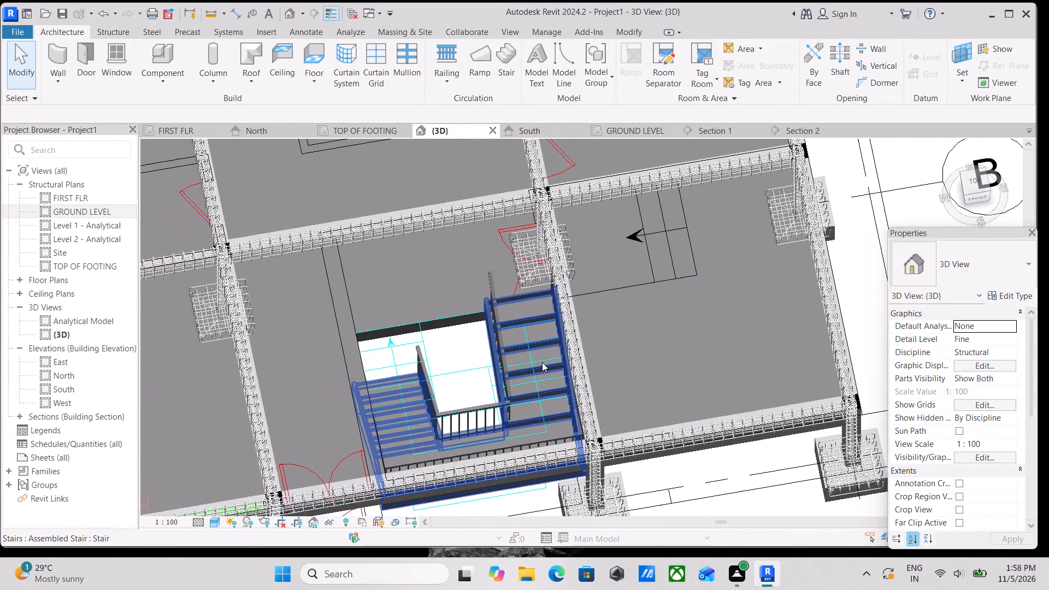
Change the new U-shaped stair's type to Cast-In-Place Stair: Monolithic Stair.
{"action": "left_click", "coordinate": [531, 367]}
{"action": "scroll", "coordinate": [555, 368], "scroll_direction": "down", "scroll_amount": 1}
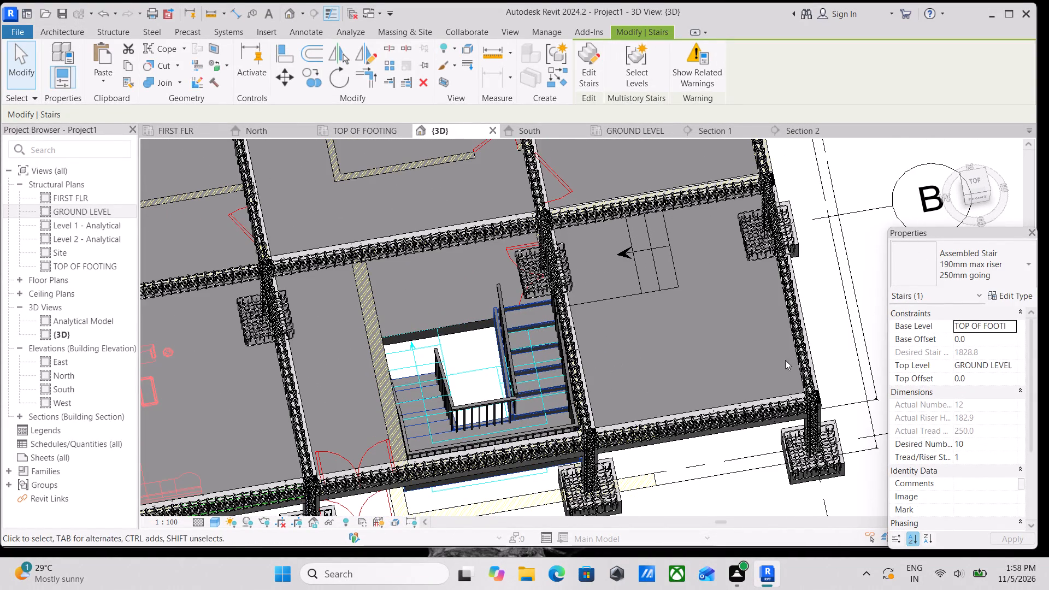
{"action": "left_click", "coordinate": [533, 347]}
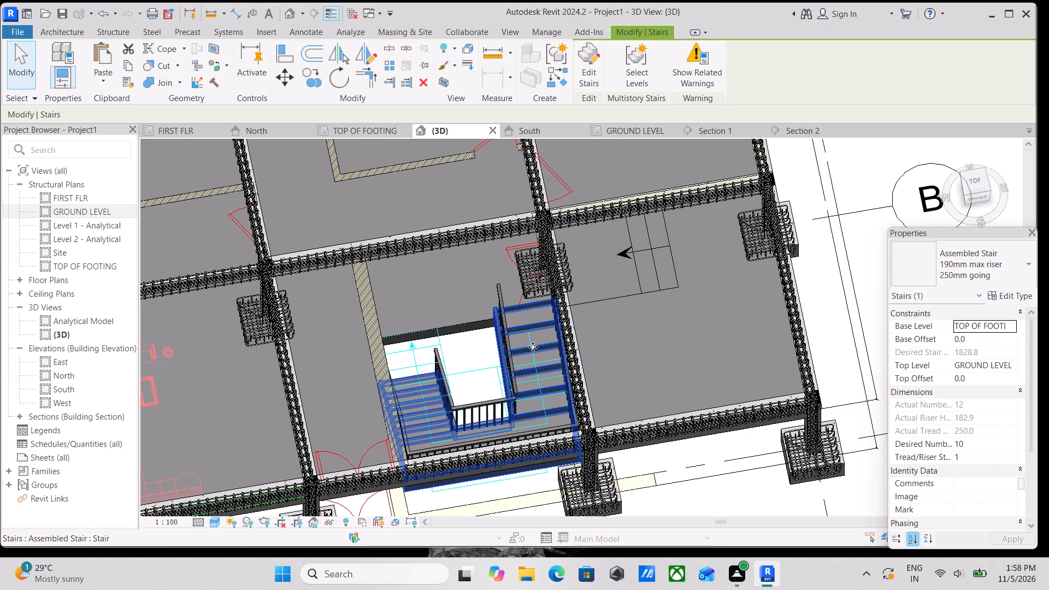
{"action": "scroll", "coordinate": [977, 421], "scroll_direction": "down", "scroll_amount": 1}
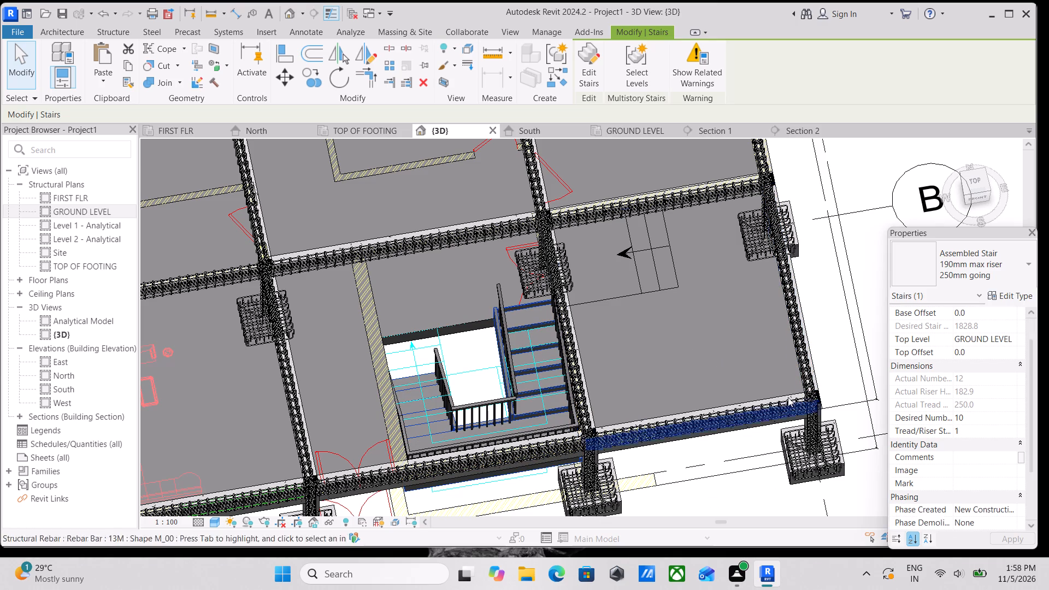
{"action": "left_click", "coordinate": [1023, 285]}
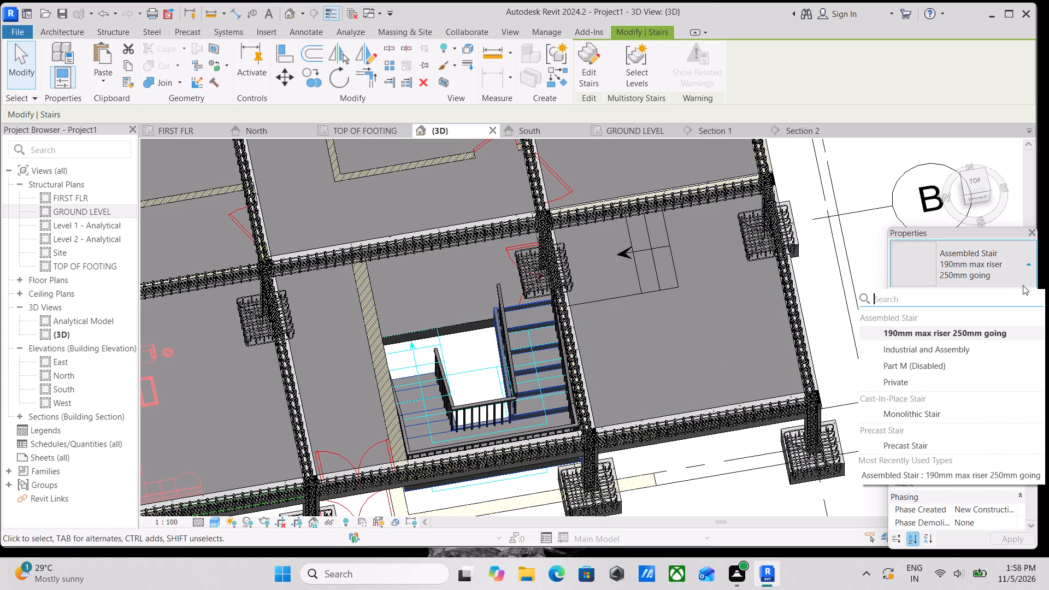
{"action": "left_click", "coordinate": [922, 412]}
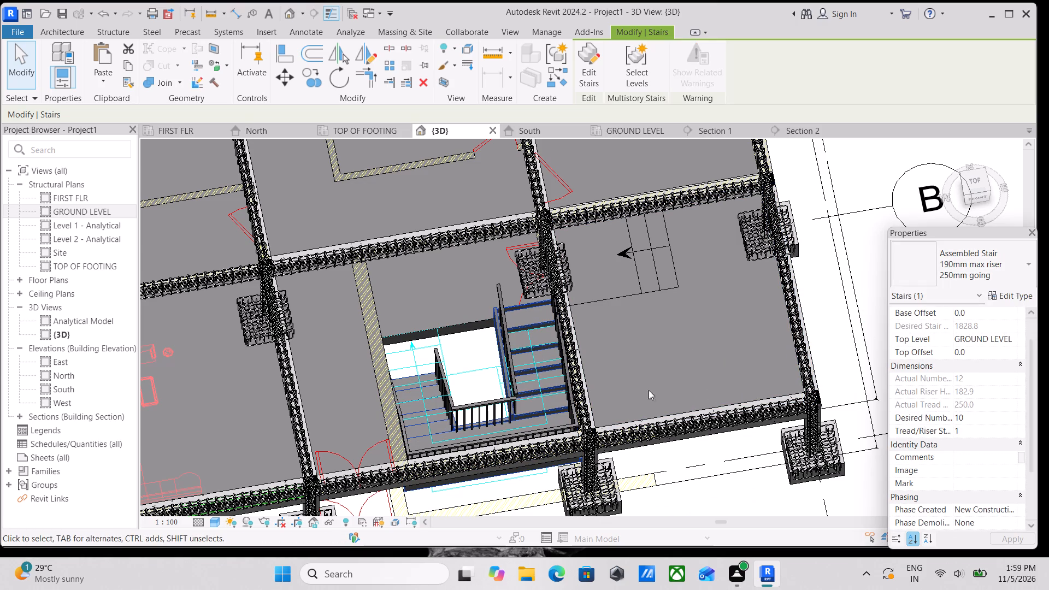
{"action": "scroll", "coordinate": [545, 367], "scroll_direction": "up", "scroll_amount": 2}
{"action": "key", "text": "Escape"}
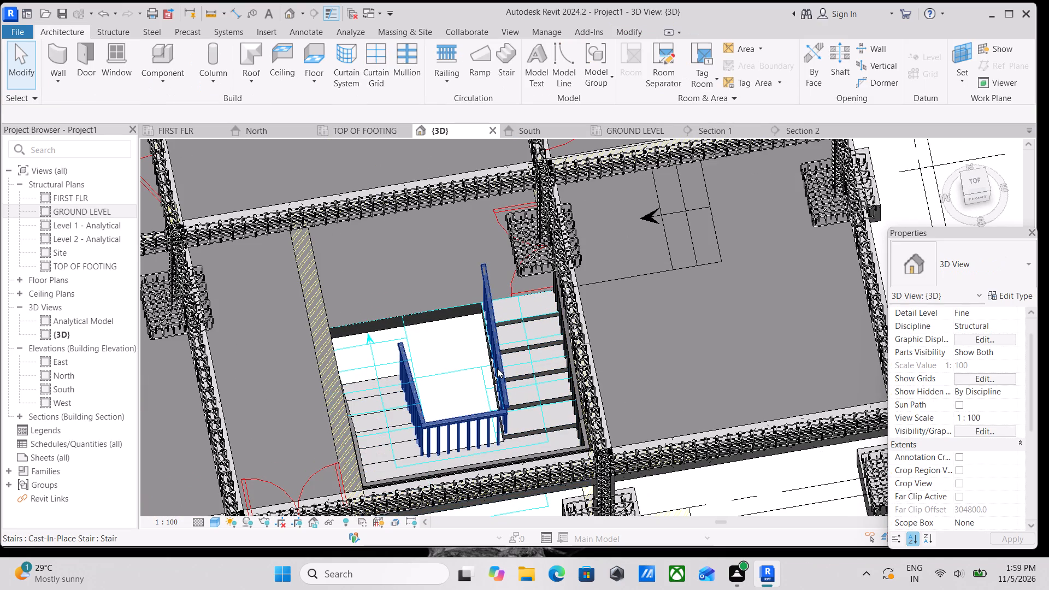
Delete both 900mm railings from the stair, the inner one around the well and the outer one.
{"action": "left_click", "coordinate": [500, 367]}
{"action": "right_click", "coordinate": [500, 367]}
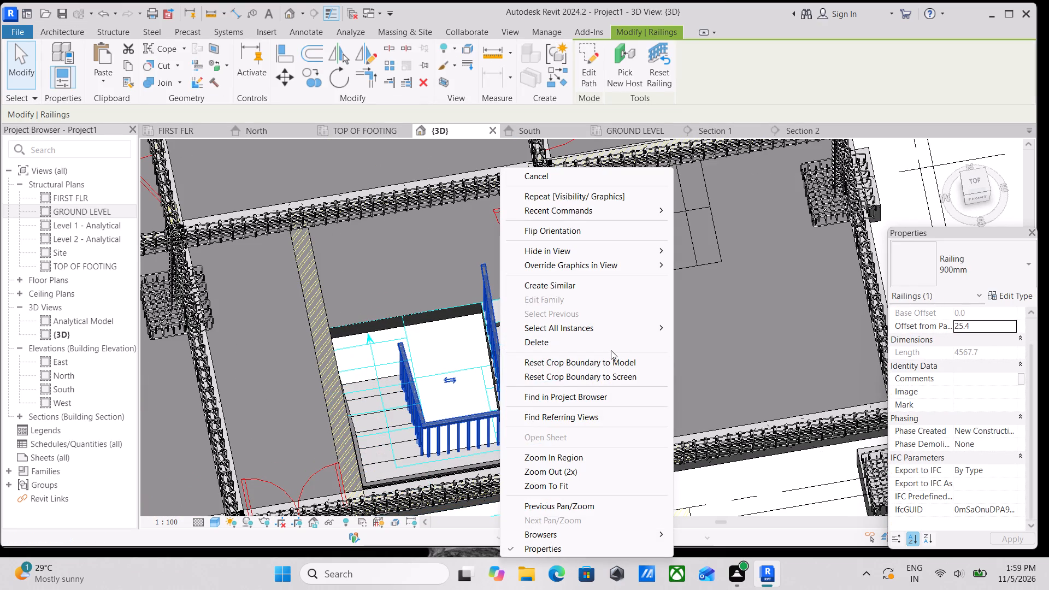
{"action": "left_click", "coordinate": [611, 350]}
{"action": "left_click", "coordinate": [553, 346]}
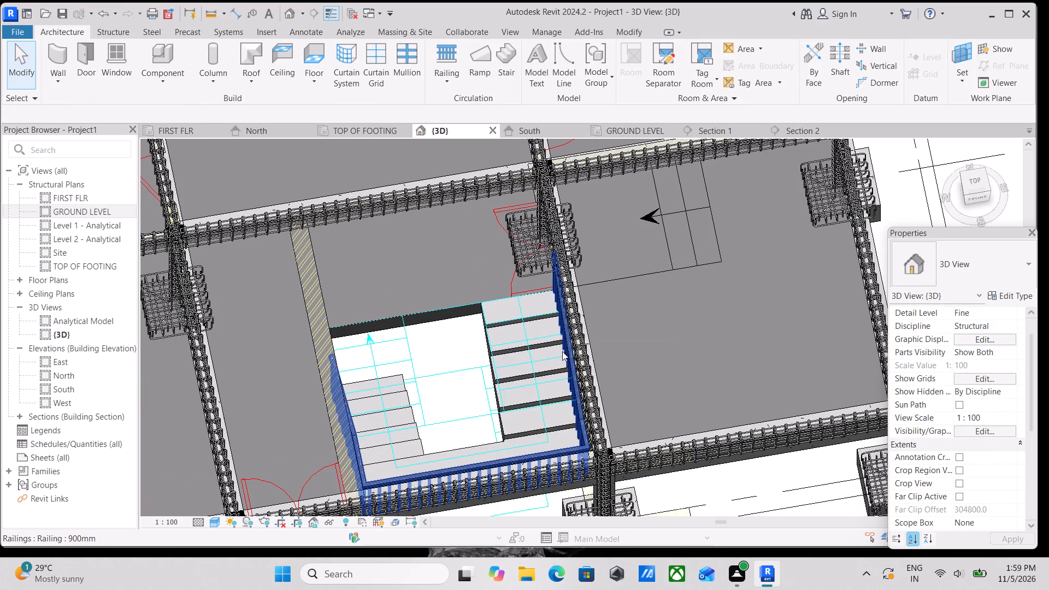
{"action": "left_click", "coordinate": [565, 355]}
{"action": "right_click", "coordinate": [565, 355]}
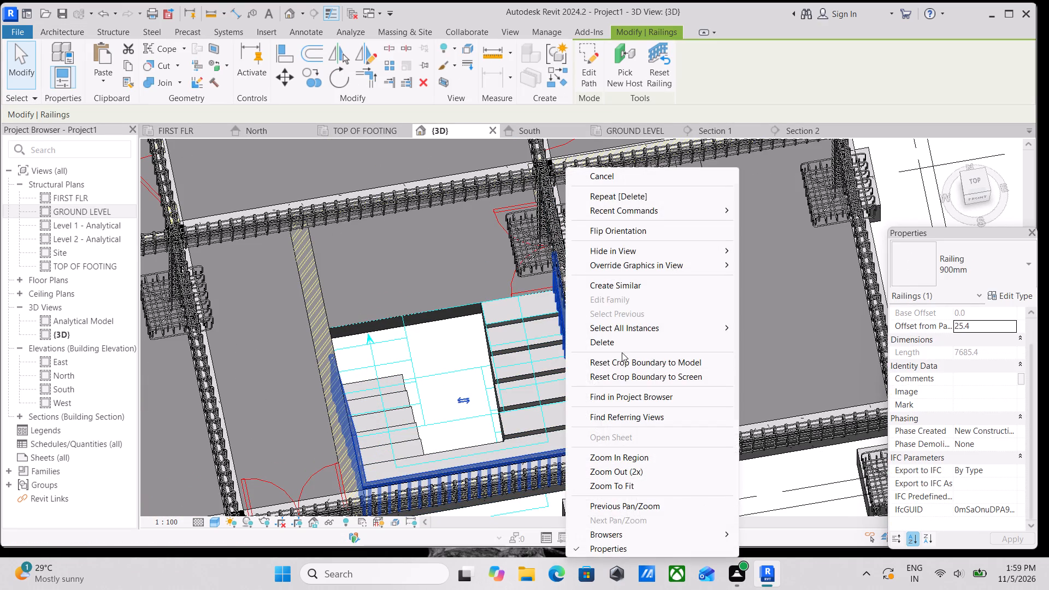
{"action": "left_click", "coordinate": [620, 340]}
Select the monolithic stair in a side view of the model and set its top level to FIRST FLR.
{"action": "scroll", "coordinate": [576, 387], "scroll_direction": "down", "scroll_amount": 2}
{"action": "scroll", "coordinate": [531, 455], "scroll_direction": "down", "scroll_amount": 2}
{"action": "middle_click_drag", "start_coordinate": [635, 408], "coordinate": [638, 404], "text": "shift"}
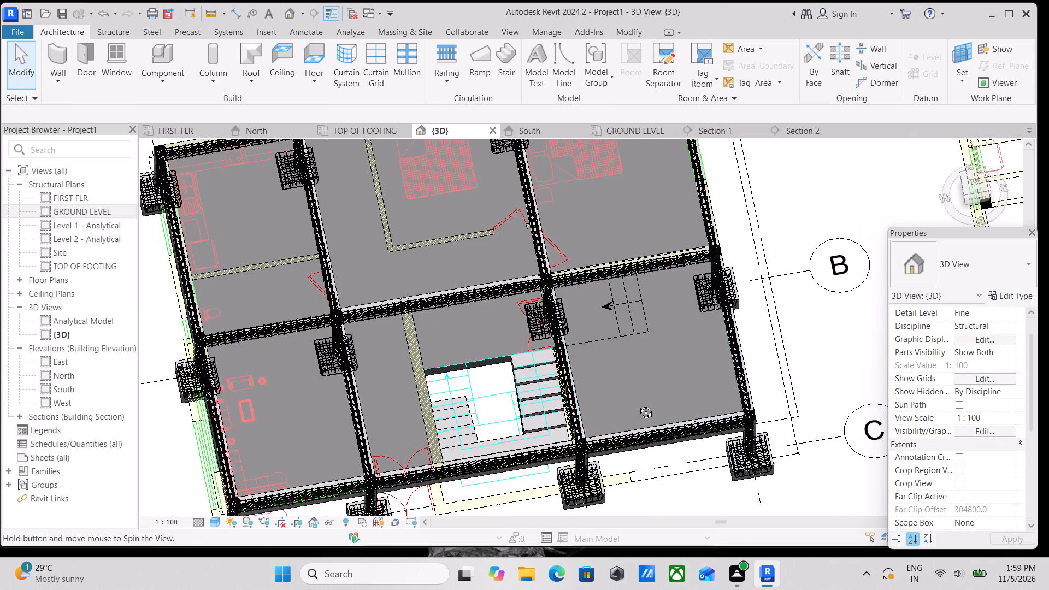
{"action": "middle_click_drag", "start_coordinate": [638, 404], "coordinate": [706, 351], "text": "shift"}
{"action": "middle_click_drag", "start_coordinate": [704, 492], "coordinate": [737, 317], "text": "shift"}
{"action": "middle_click_drag", "start_coordinate": [736, 451], "coordinate": [732, 335], "text": "shift"}
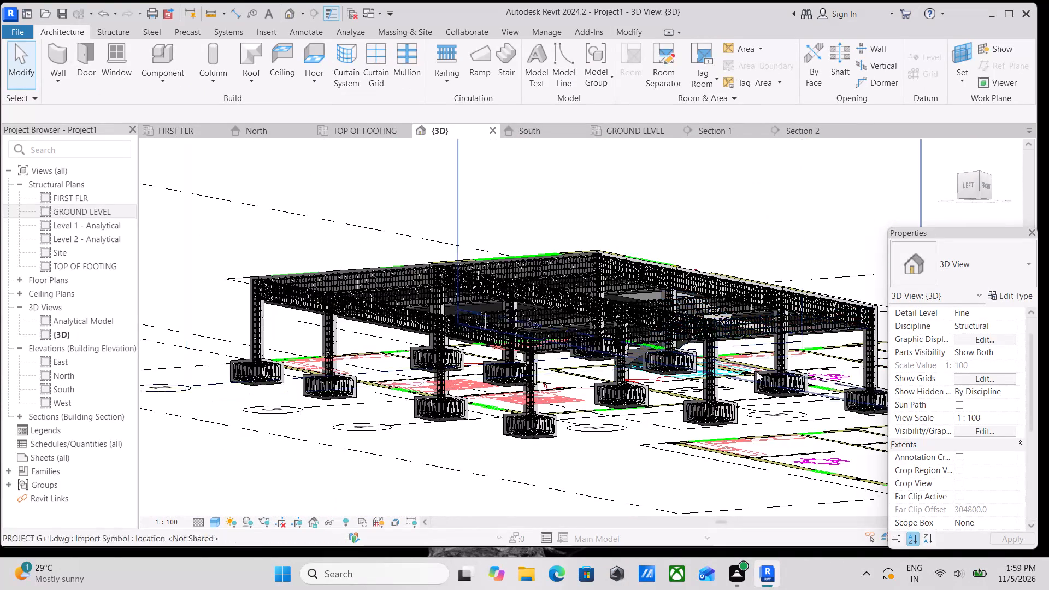
{"action": "middle_click_drag", "start_coordinate": [758, 383], "coordinate": [759, 419], "text": "shift"}
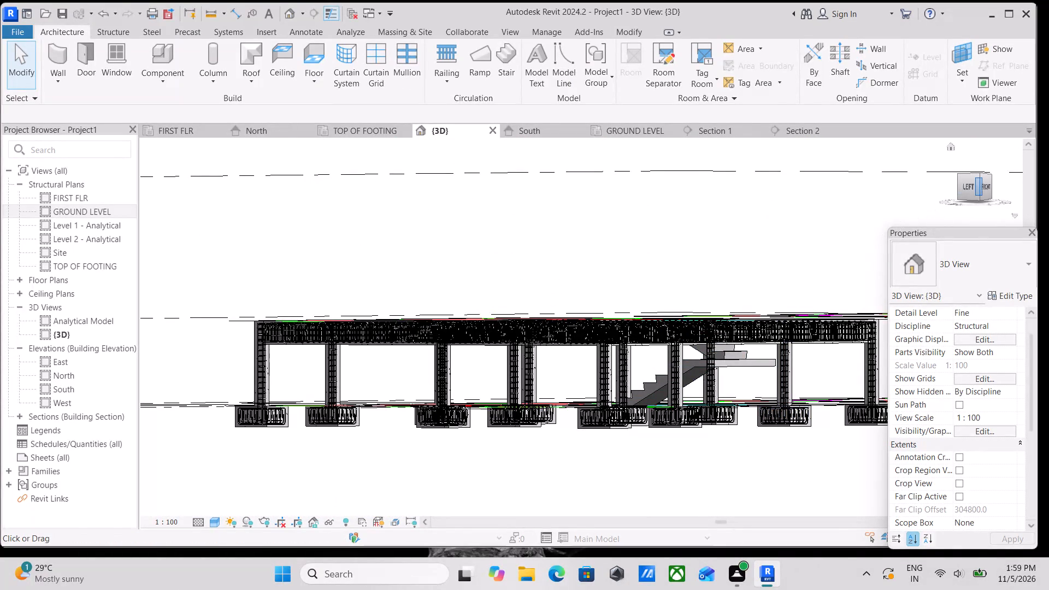
{"action": "left_click", "coordinate": [971, 185]}
{"action": "scroll", "coordinate": [664, 345], "scroll_direction": "up", "scroll_amount": 2}
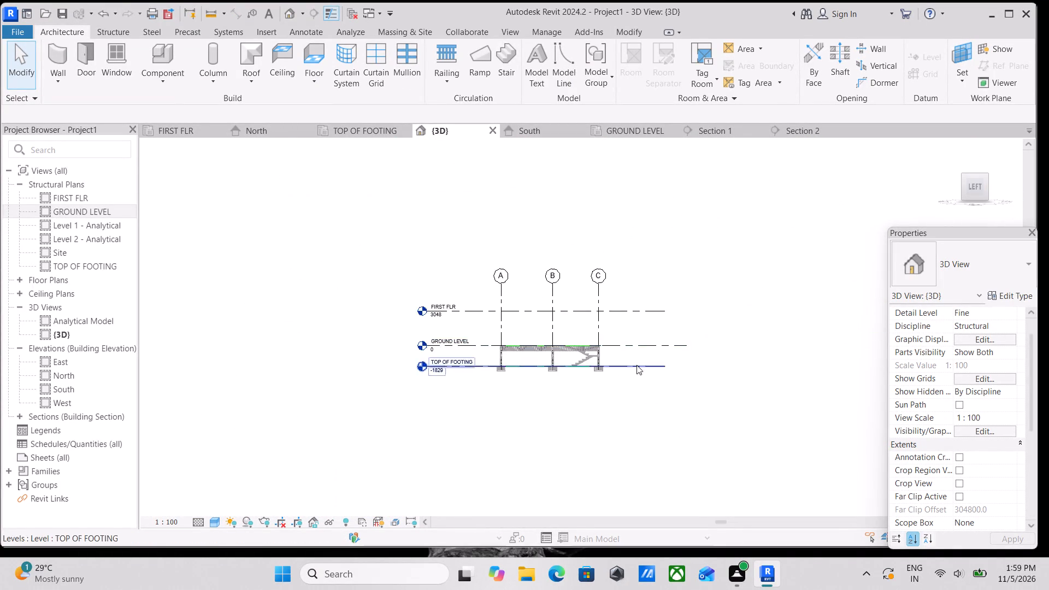
{"action": "scroll", "coordinate": [594, 381], "scroll_direction": "up", "scroll_amount": 3}
{"action": "left_click", "coordinate": [580, 351]}
{"action": "middle_click_drag", "start_coordinate": [584, 351], "coordinate": [558, 422]}
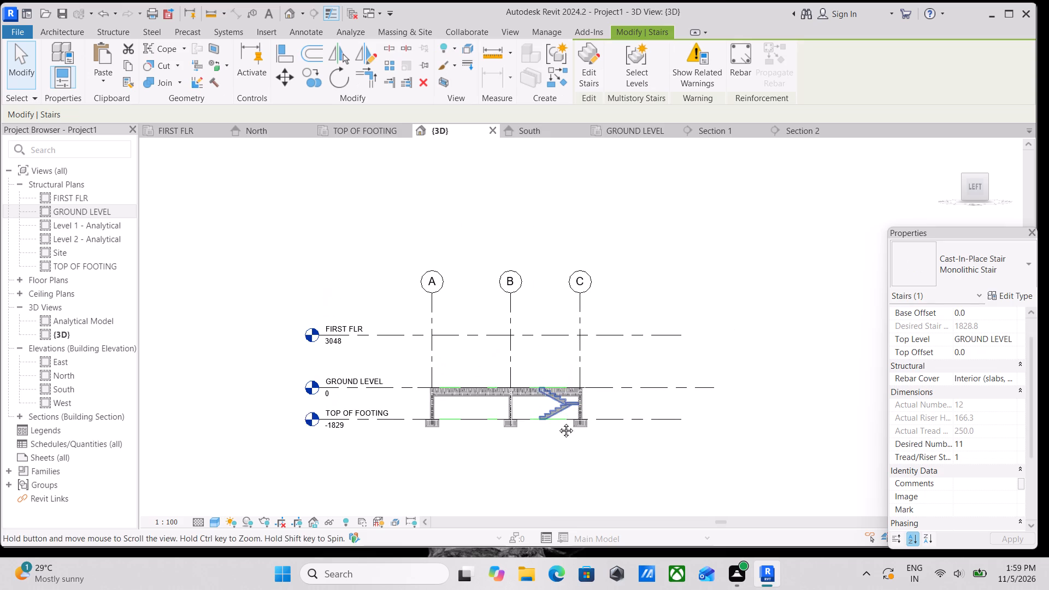
{"action": "middle_click_drag", "start_coordinate": [558, 422], "coordinate": [557, 424]}
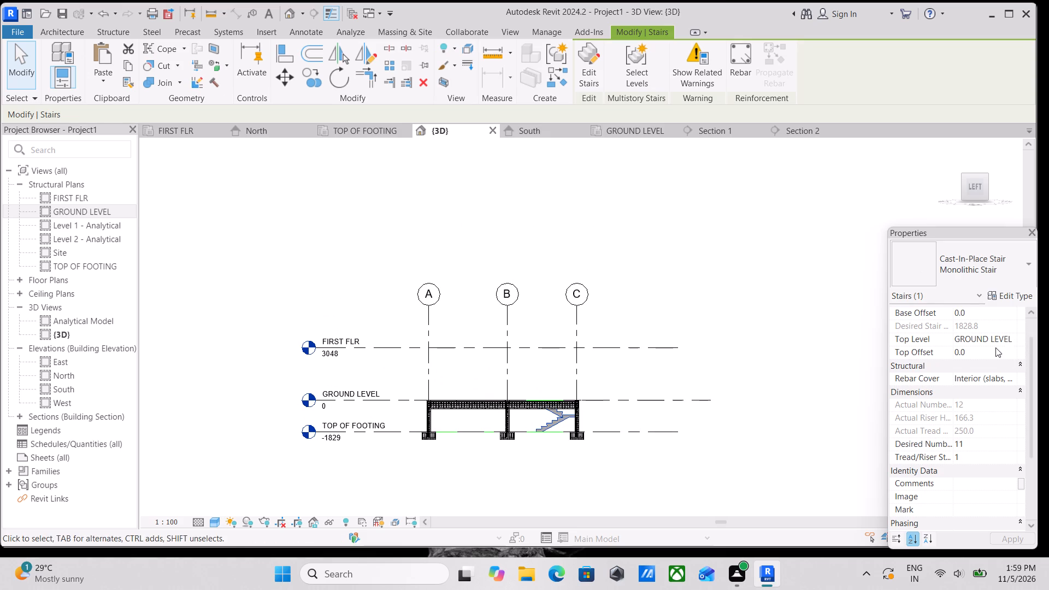
{"action": "scroll", "coordinate": [995, 347], "scroll_direction": "down", "scroll_amount": 1}
{"action": "scroll", "coordinate": [995, 347], "scroll_direction": "up", "scroll_amount": 1}
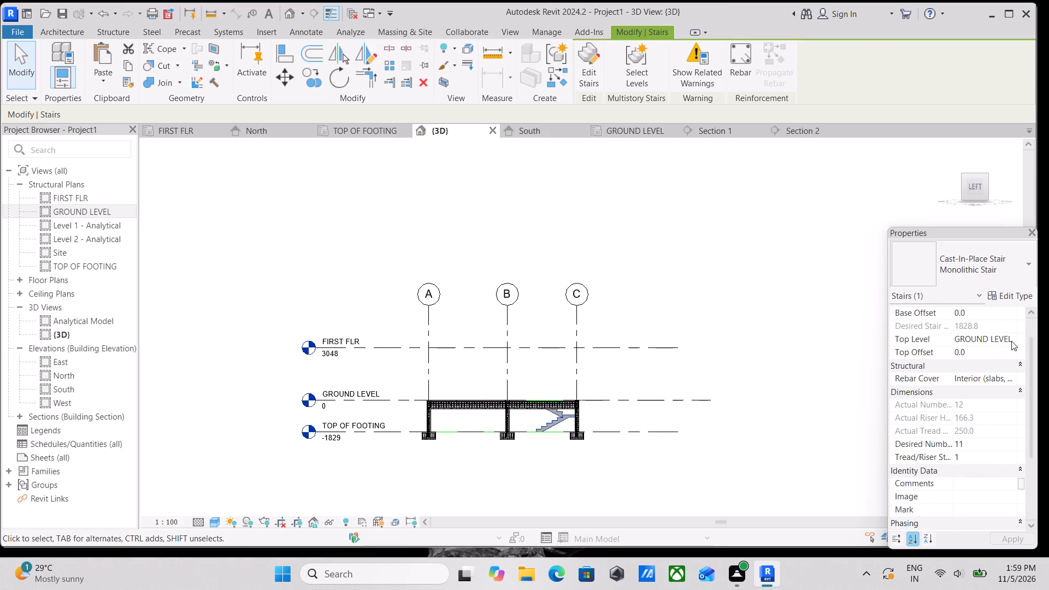
{"action": "left_click", "coordinate": [1011, 341]}
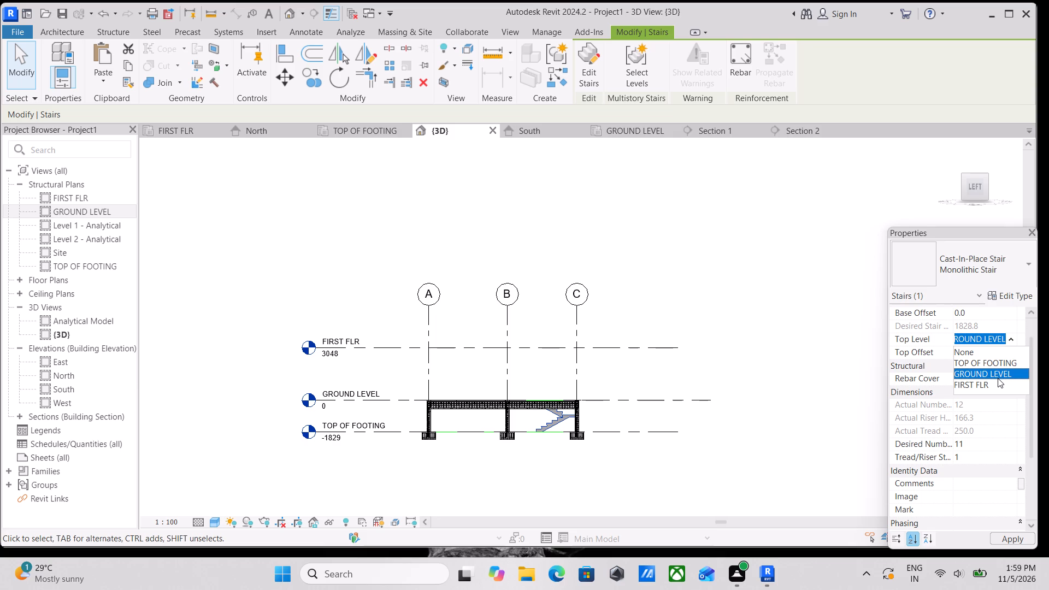
{"action": "left_click", "coordinate": [993, 381]}
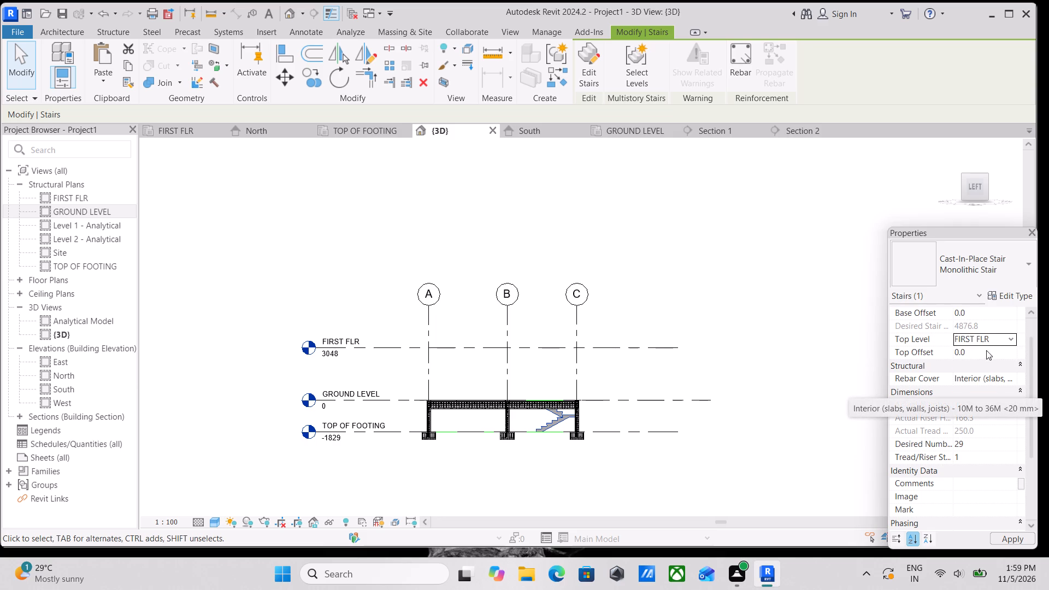
Set the stair's base level to GROUND LEVEL.
{"action": "scroll", "coordinate": [979, 350], "scroll_direction": "down", "scroll_amount": 1}
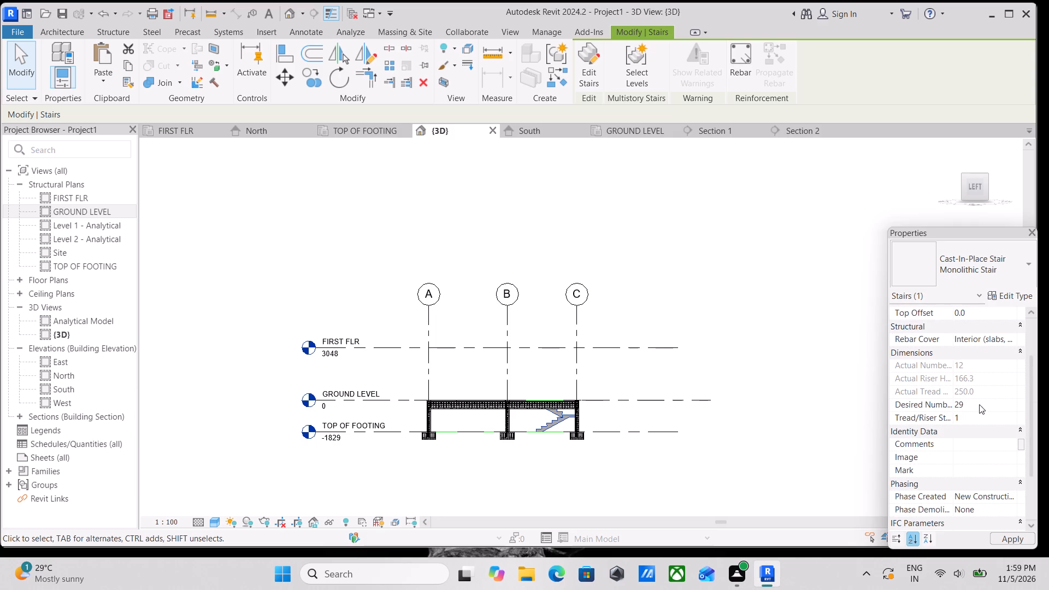
{"action": "scroll", "coordinate": [978, 438], "scroll_direction": "down", "scroll_amount": 1}
{"action": "scroll", "coordinate": [980, 443], "scroll_direction": "up", "scroll_amount": 7}
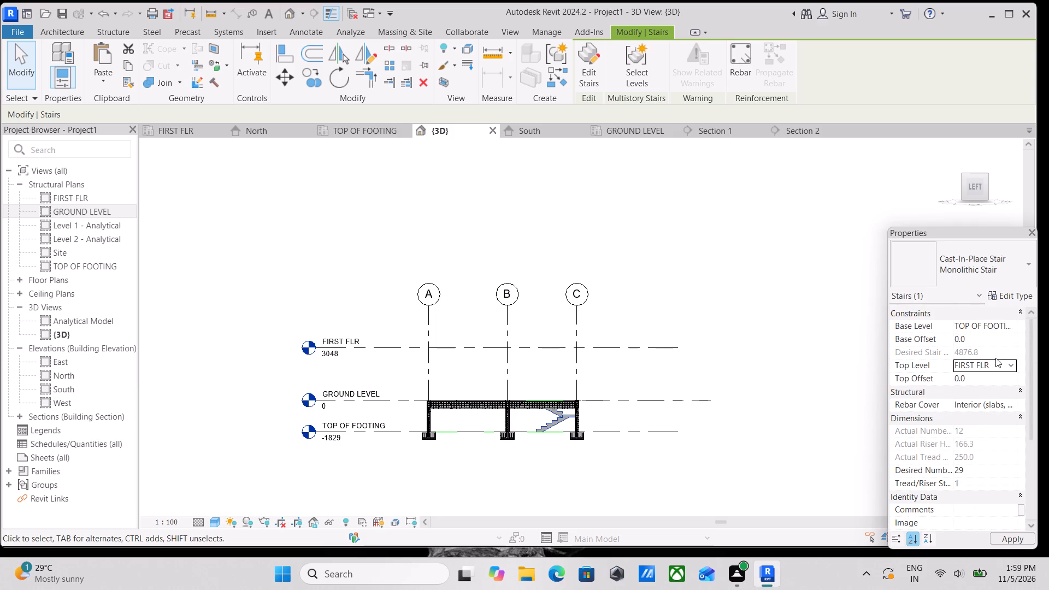
{"action": "scroll", "coordinate": [989, 355], "scroll_direction": "up", "scroll_amount": 2}
{"action": "left_click", "coordinate": [1006, 327]}
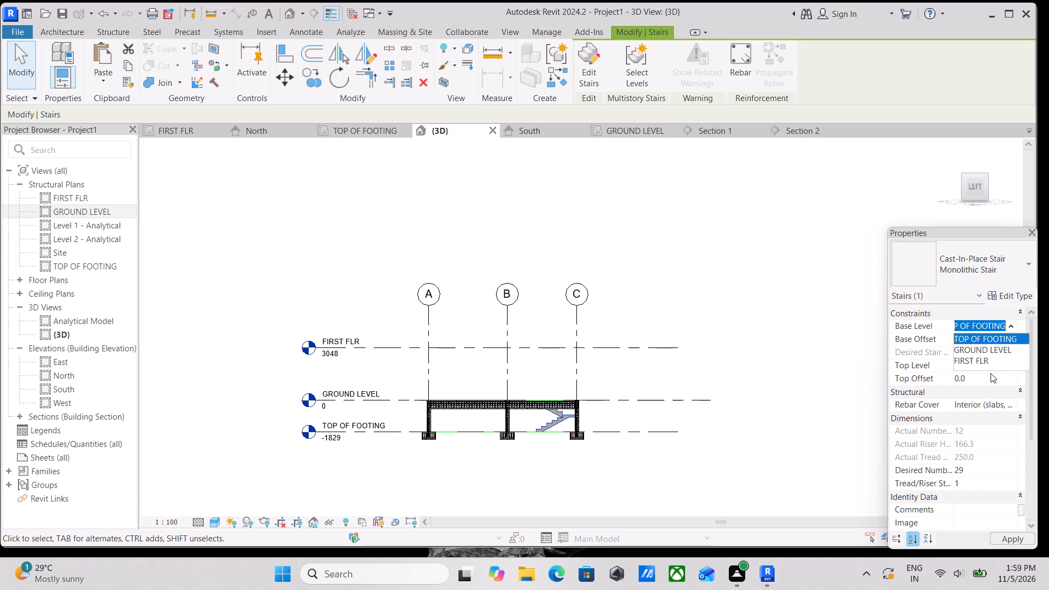
{"action": "left_click", "coordinate": [986, 347]}
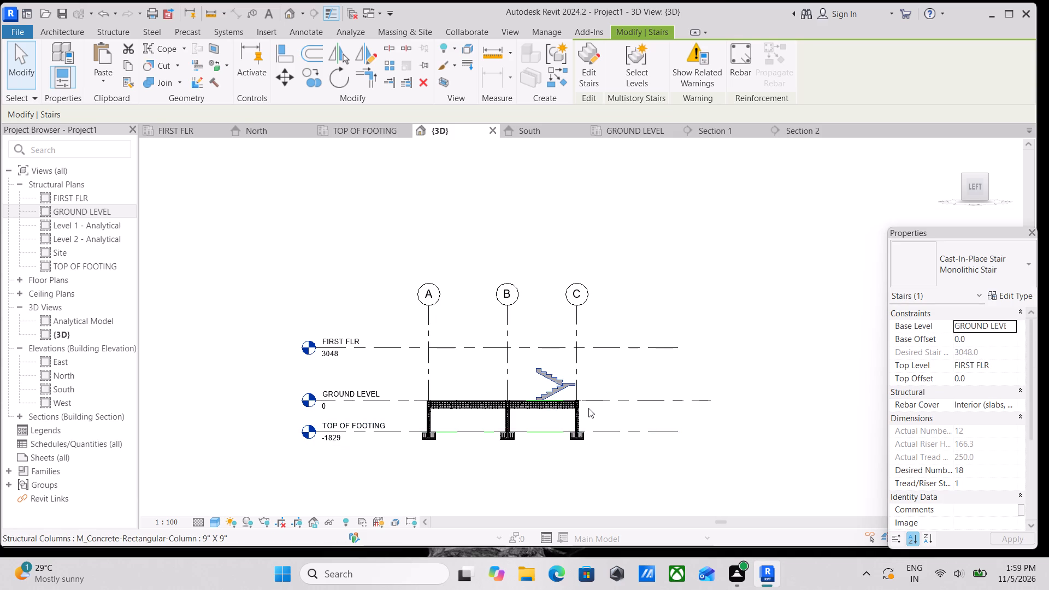
Examine the stair's new position above the slab from several 3D angles.
{"action": "scroll", "coordinate": [588, 408], "scroll_direction": "down", "scroll_amount": 2}
{"action": "scroll", "coordinate": [588, 409], "scroll_direction": "up", "scroll_amount": 1}
{"action": "middle_click_drag", "start_coordinate": [600, 409], "coordinate": [437, 532]}
{"action": "middle_click_drag", "start_coordinate": [660, 463], "coordinate": [659, 462], "text": "shift"}
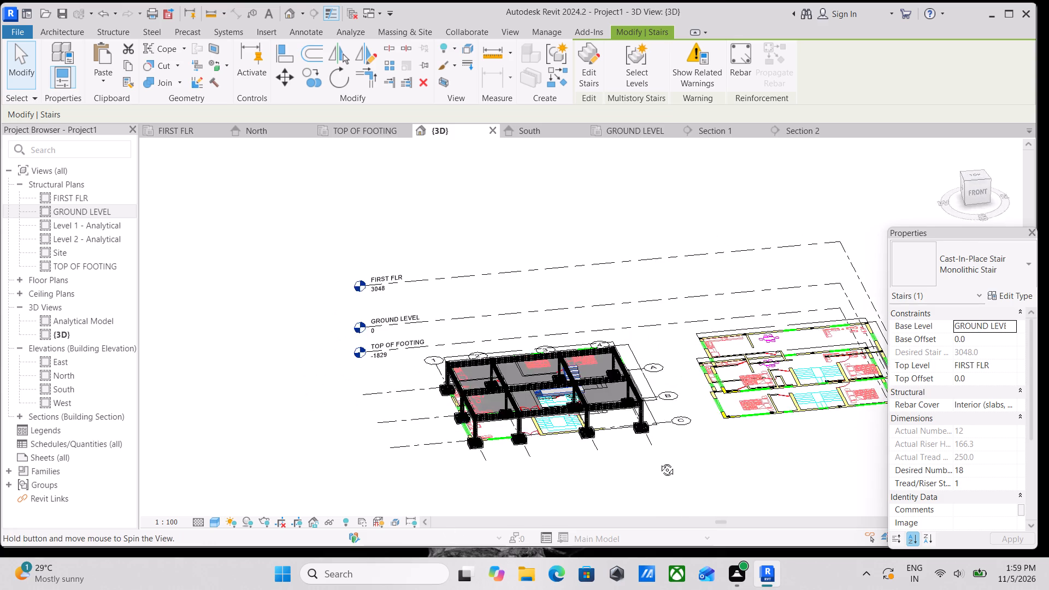
{"action": "middle_click_drag", "start_coordinate": [659, 462], "coordinate": [833, 514], "text": "shift"}
{"action": "middle_click_drag", "start_coordinate": [691, 509], "coordinate": [799, 457], "text": "shift"}
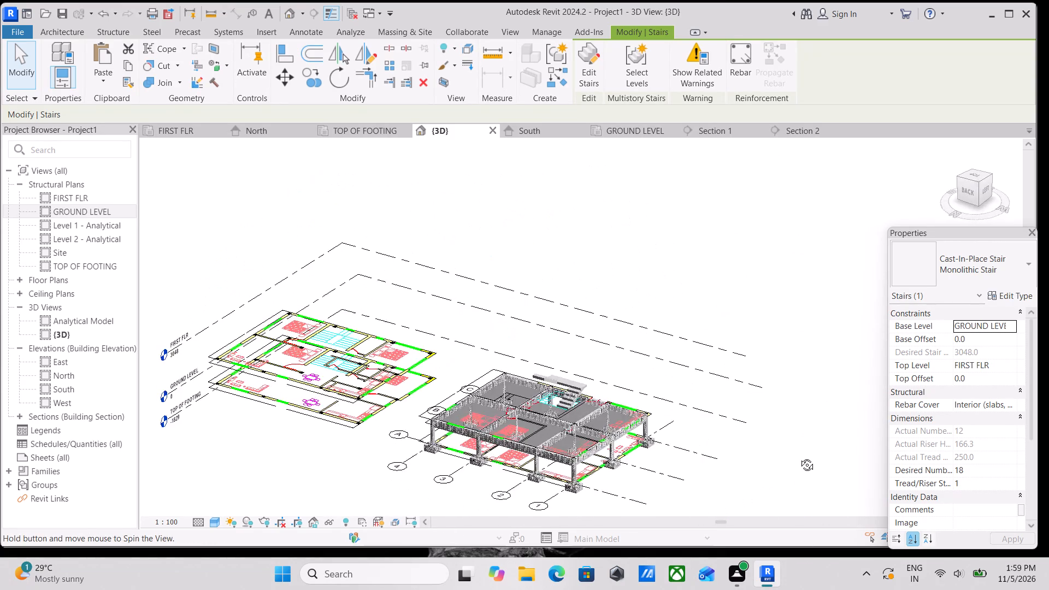
{"action": "middle_click_drag", "start_coordinate": [799, 457], "coordinate": [476, 440], "text": "shift"}
{"action": "middle_click_drag", "start_coordinate": [617, 432], "coordinate": [733, 393], "text": "shift"}
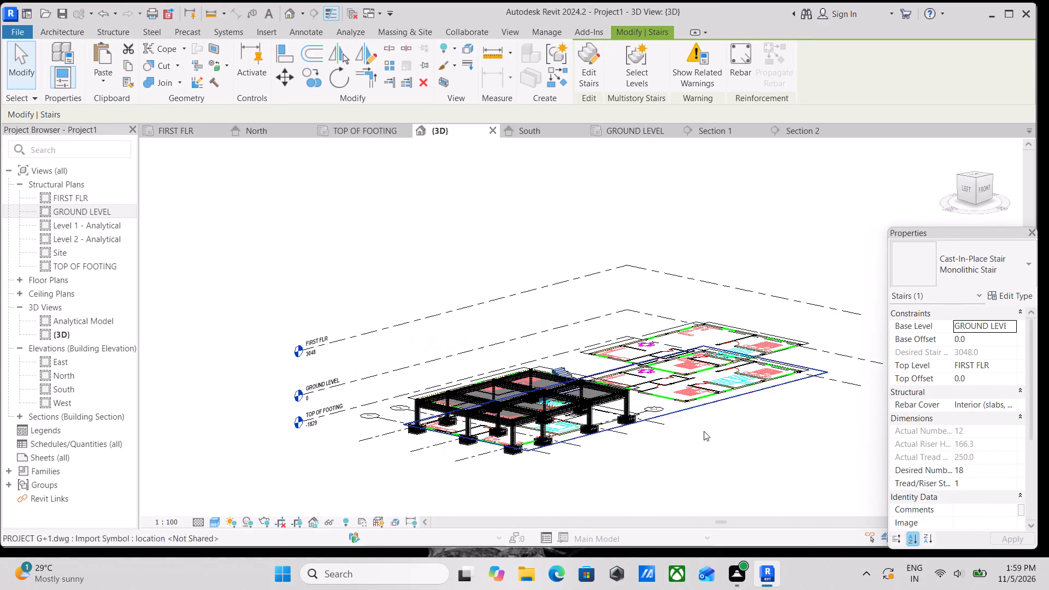
{"action": "middle_click_drag", "start_coordinate": [656, 448], "coordinate": [655, 420], "text": "shift"}
Select all instances of the 13M rebar and temporarily hide them in the 3D view.
{"action": "scroll", "coordinate": [603, 414], "scroll_direction": "up", "scroll_amount": 13}
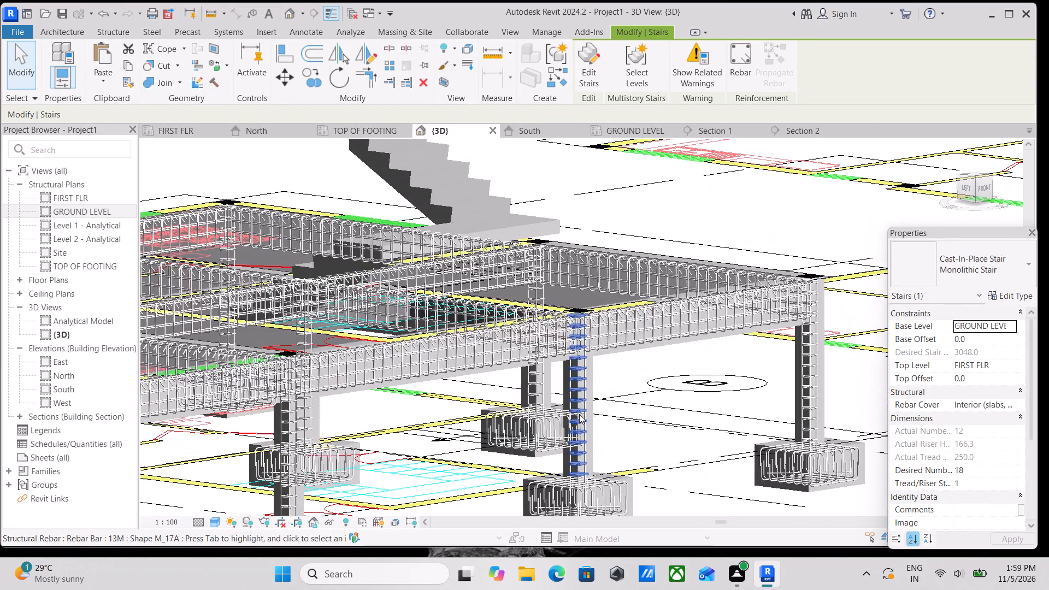
{"action": "left_click", "coordinate": [579, 408]}
{"action": "type", "text": "SA"}
{"action": "type", "text": "HH"}
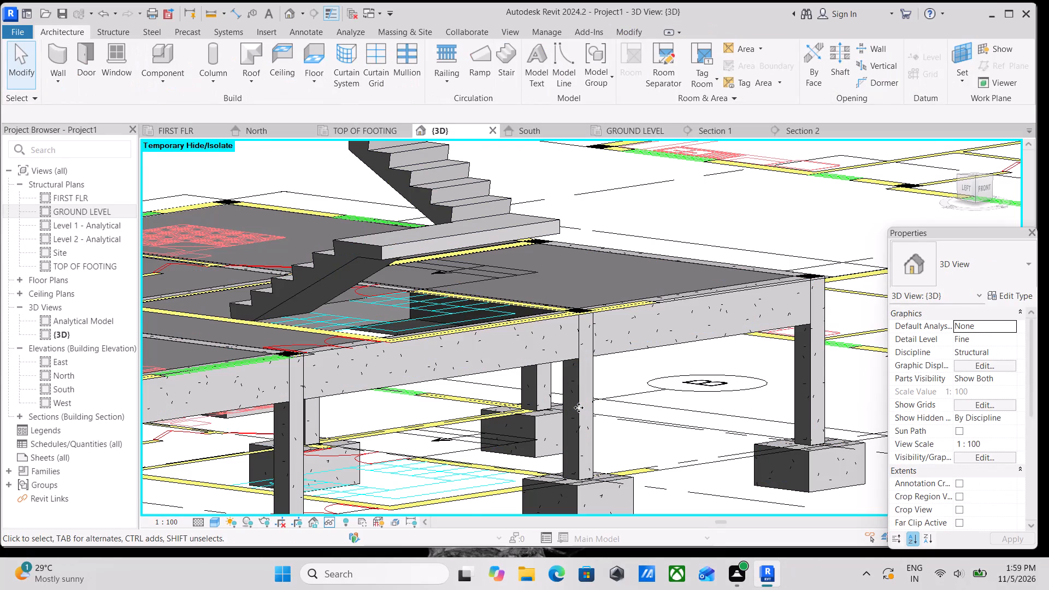
Examine the stair's height against GROUND LEVEL and FIRST FLR and its riser properties, in front, side and angled views.
{"action": "scroll", "coordinate": [579, 408], "scroll_direction": "down", "scroll_amount": 3}
{"action": "middle_click_drag", "start_coordinate": [580, 414], "coordinate": [531, 446]}
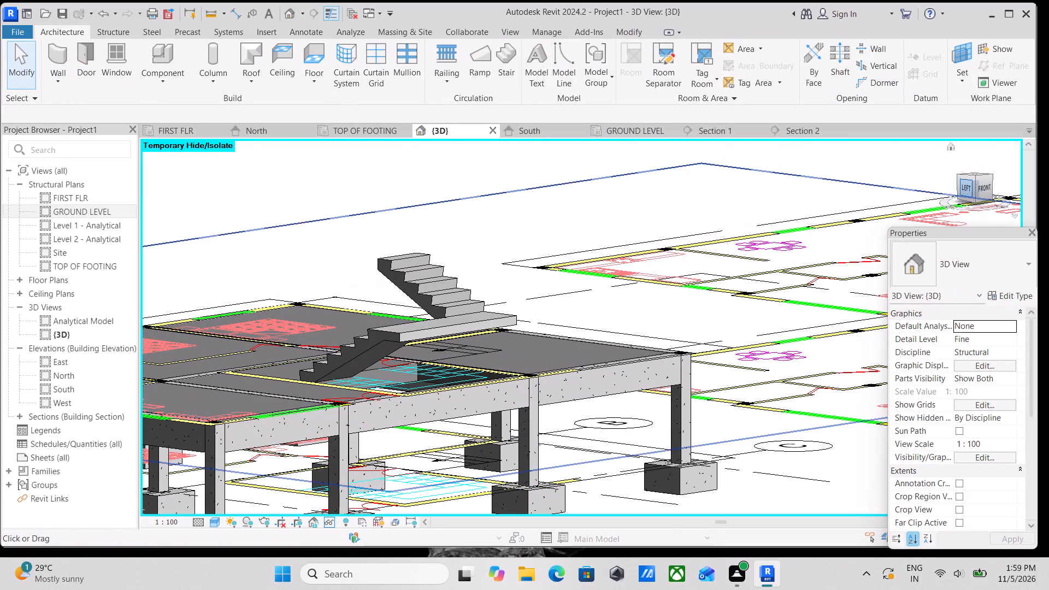
{"action": "left_click", "coordinate": [981, 186]}
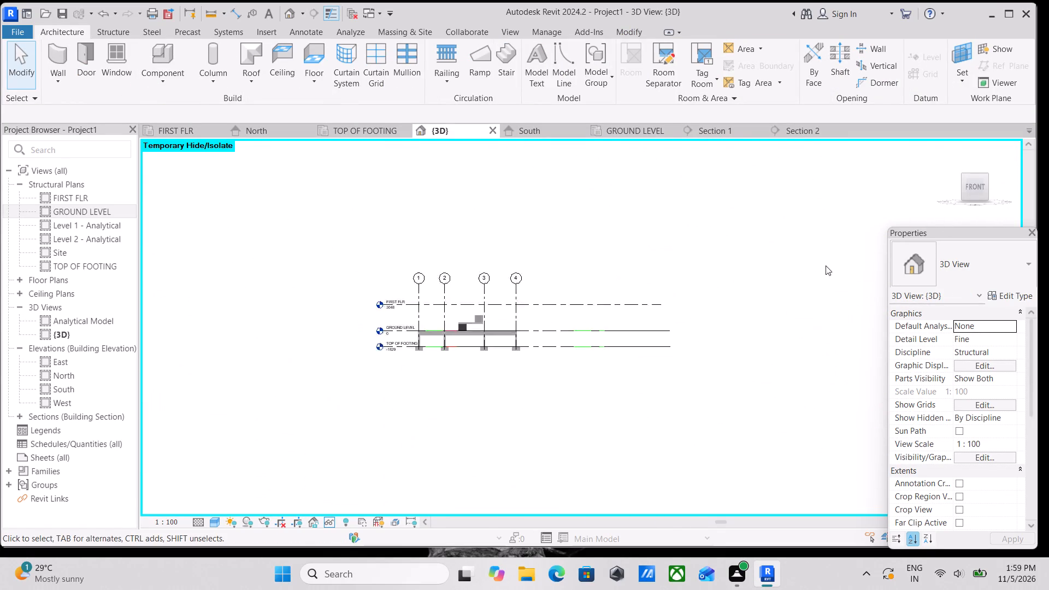
{"action": "scroll", "coordinate": [733, 318], "scroll_direction": "up", "scroll_amount": 1}
{"action": "scroll", "coordinate": [594, 337], "scroll_direction": "up", "scroll_amount": 8}
{"action": "middle_click_drag", "start_coordinate": [468, 349], "coordinate": [558, 367]}
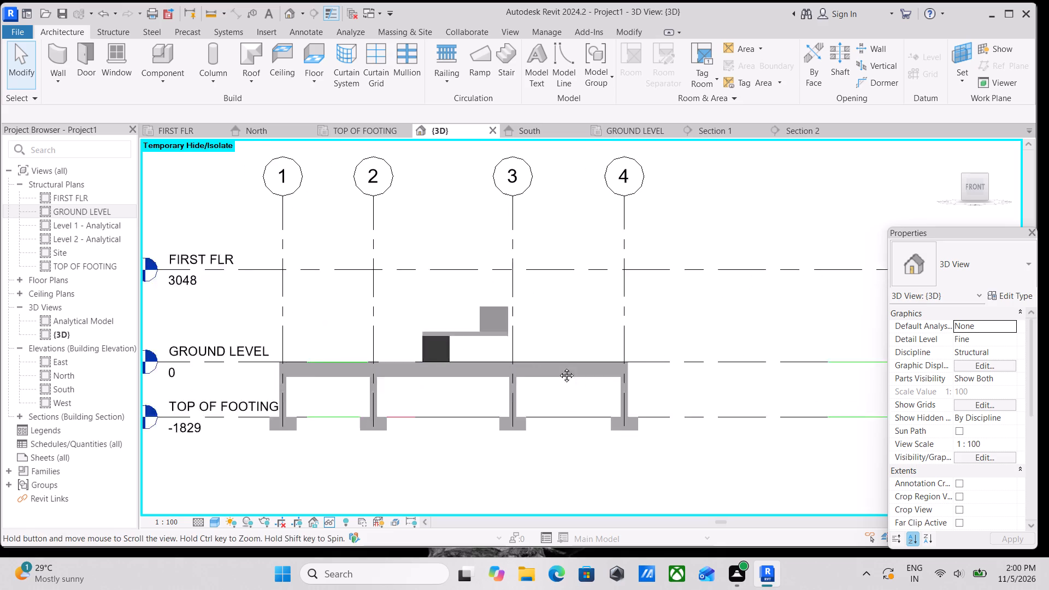
{"action": "middle_click_drag", "start_coordinate": [558, 367], "coordinate": [620, 376]}
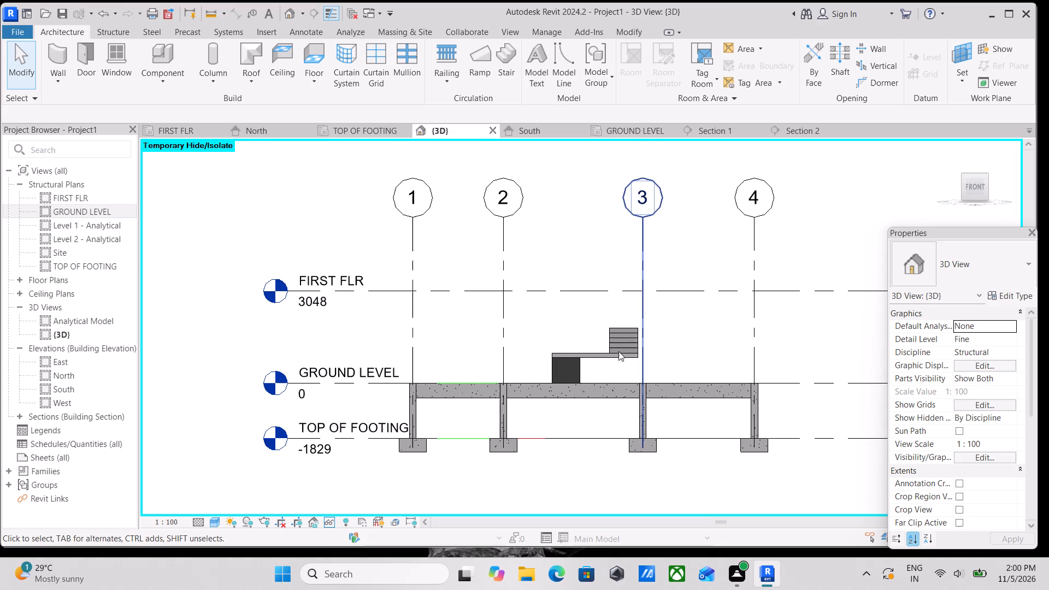
{"action": "left_click", "coordinate": [620, 352]}
{"action": "middle_click_drag", "start_coordinate": [624, 345], "coordinate": [601, 367]}
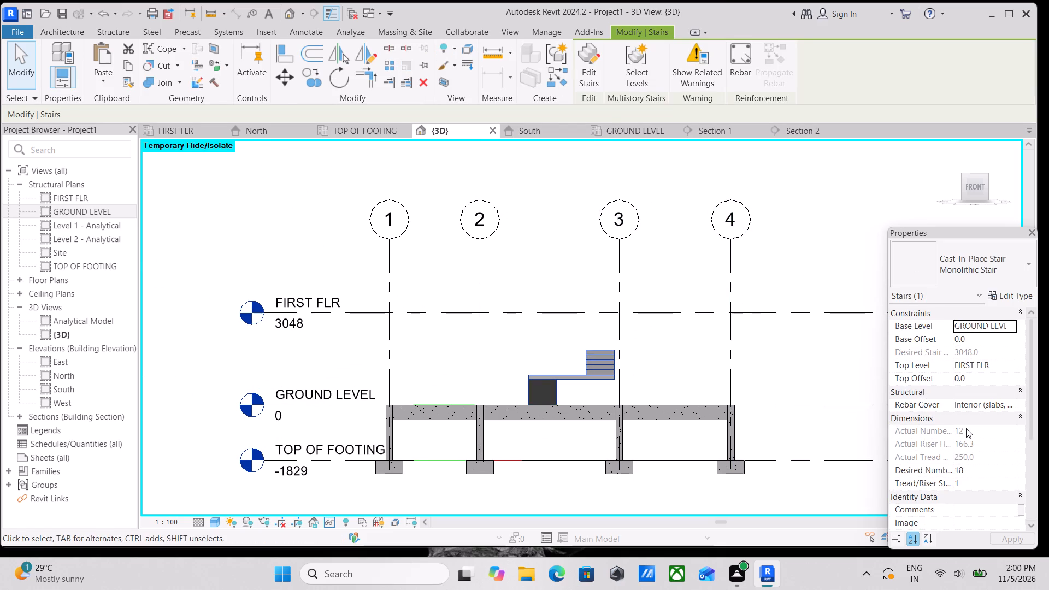
{"action": "scroll", "coordinate": [975, 430], "scroll_direction": "down", "scroll_amount": 1}
{"action": "scroll", "coordinate": [734, 428], "scroll_direction": "down", "scroll_amount": 1}
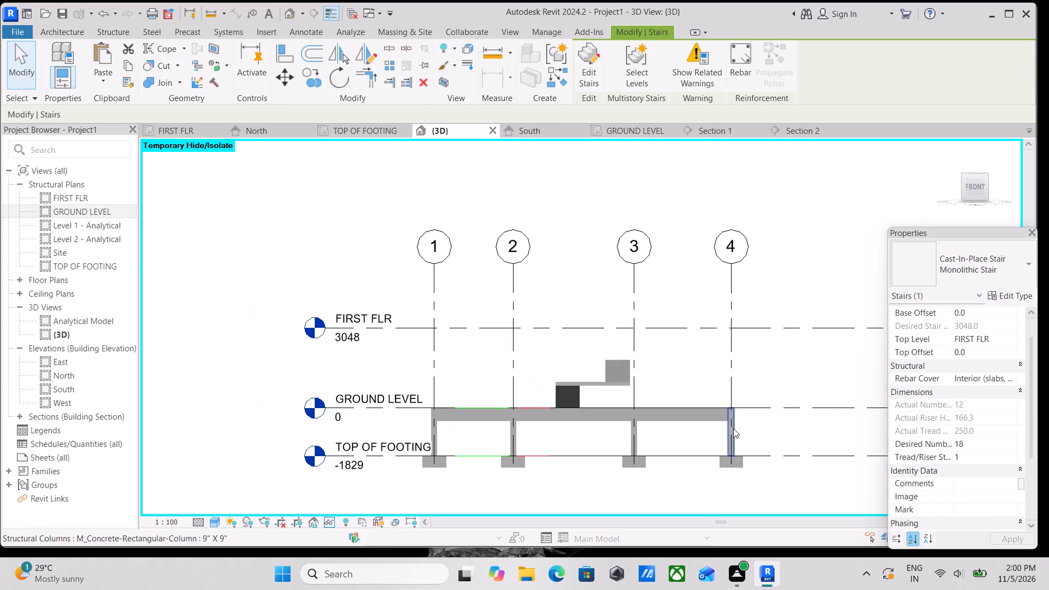
{"action": "middle_click_drag", "start_coordinate": [655, 422], "coordinate": [670, 550], "text": "shift"}
{"action": "middle_click_drag", "start_coordinate": [649, 434], "coordinate": [832, 306], "text": "shift"}
{"action": "scroll", "coordinate": [723, 317], "scroll_direction": "down", "scroll_amount": 1, "text": "shift"}
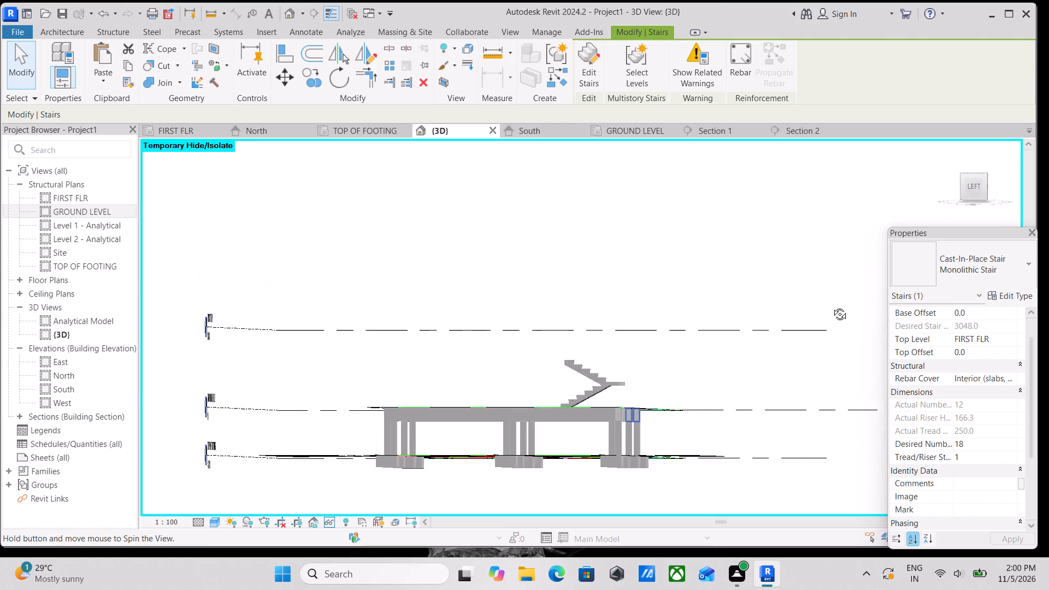
{"action": "middle_click_drag", "start_coordinate": [832, 306], "coordinate": [565, 434], "text": "shift"}
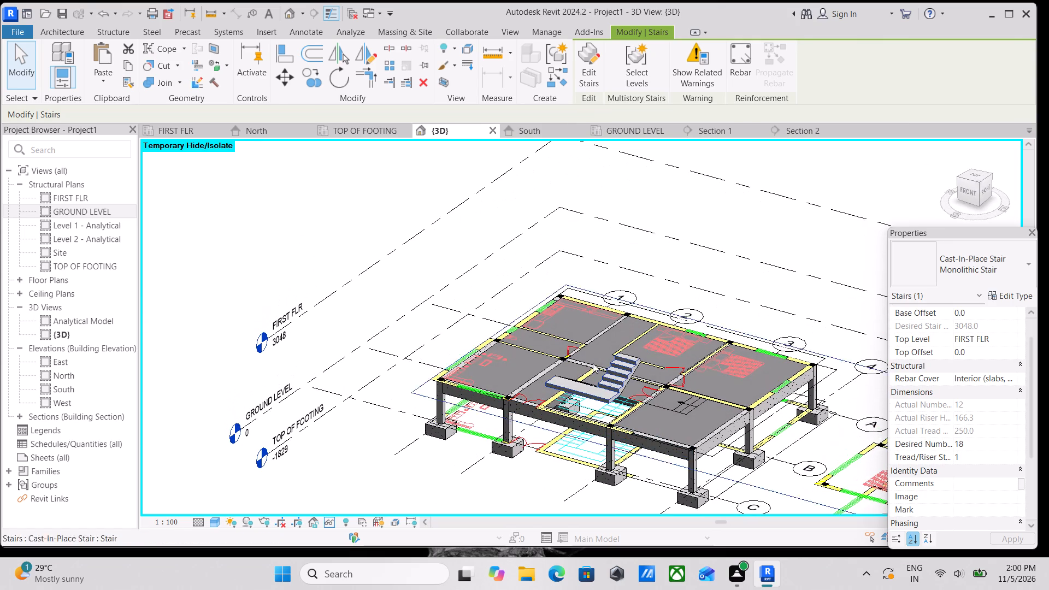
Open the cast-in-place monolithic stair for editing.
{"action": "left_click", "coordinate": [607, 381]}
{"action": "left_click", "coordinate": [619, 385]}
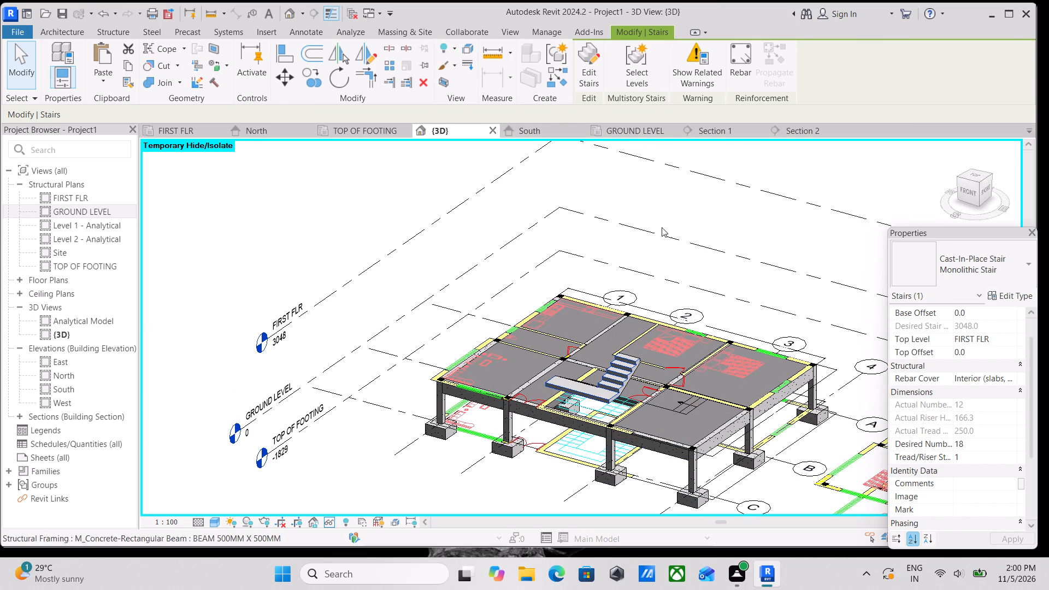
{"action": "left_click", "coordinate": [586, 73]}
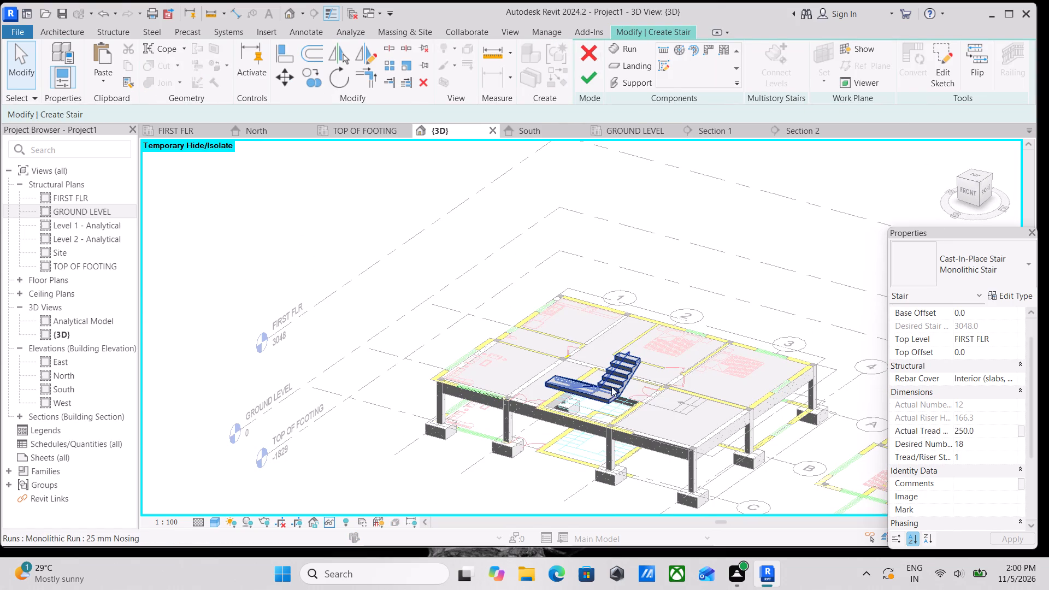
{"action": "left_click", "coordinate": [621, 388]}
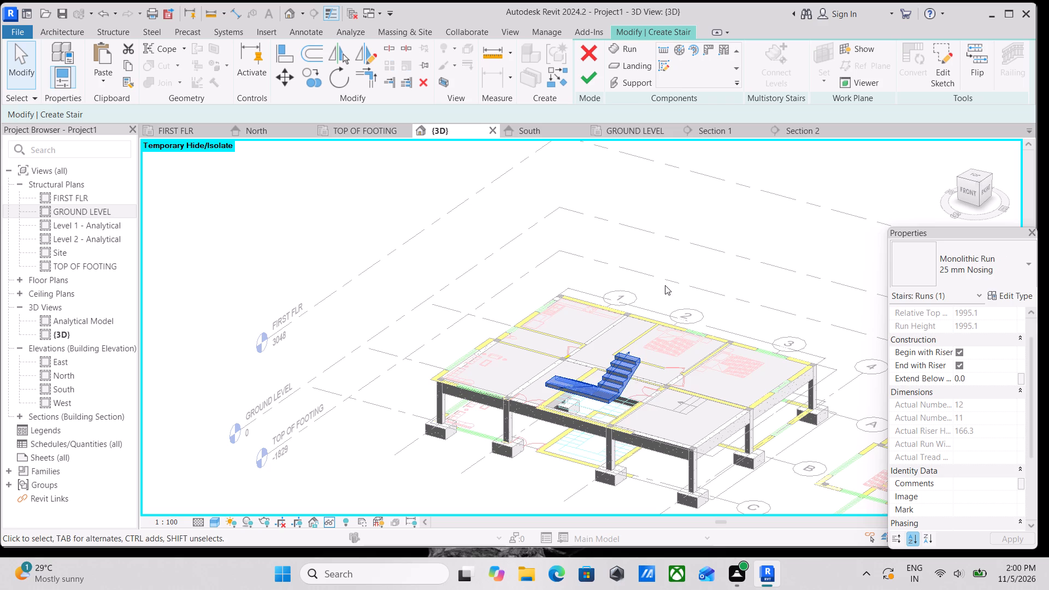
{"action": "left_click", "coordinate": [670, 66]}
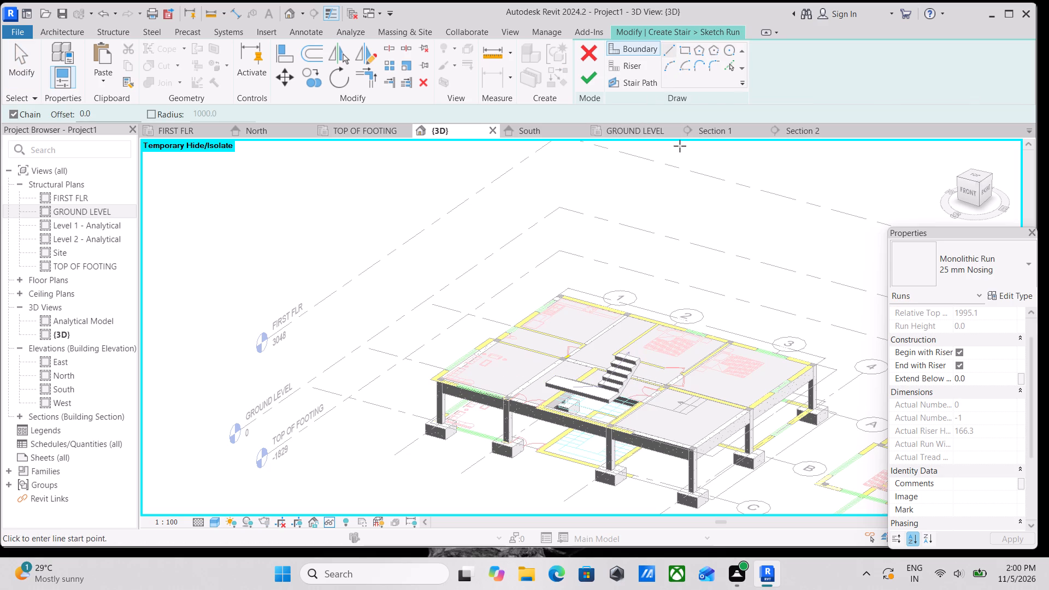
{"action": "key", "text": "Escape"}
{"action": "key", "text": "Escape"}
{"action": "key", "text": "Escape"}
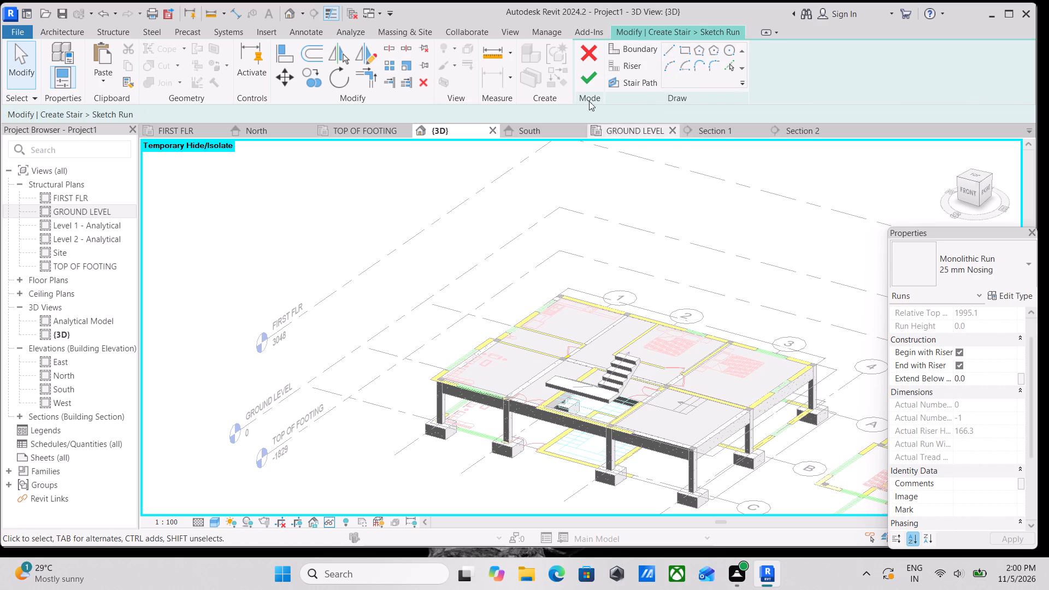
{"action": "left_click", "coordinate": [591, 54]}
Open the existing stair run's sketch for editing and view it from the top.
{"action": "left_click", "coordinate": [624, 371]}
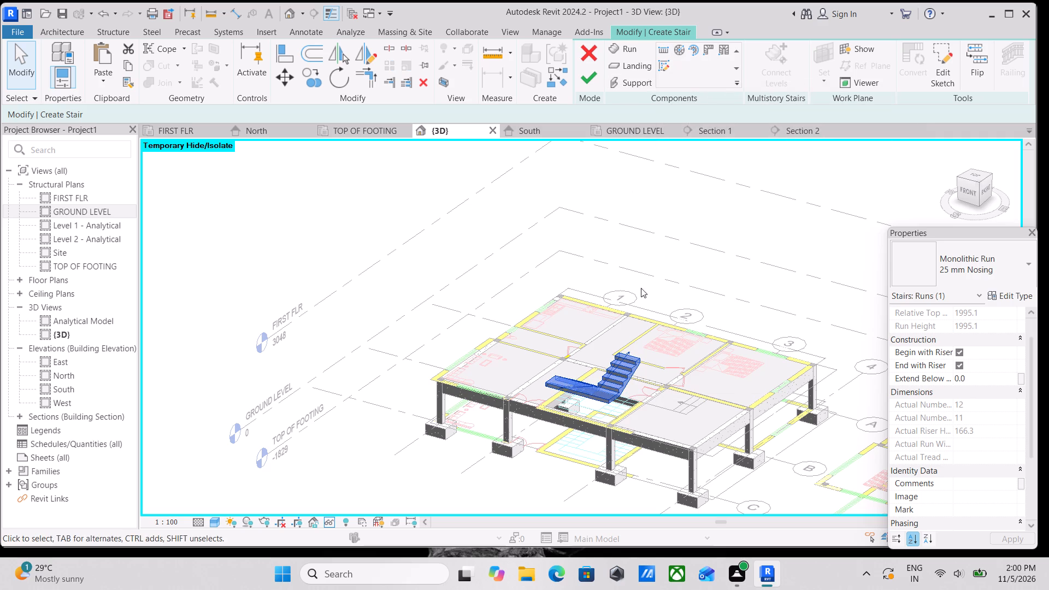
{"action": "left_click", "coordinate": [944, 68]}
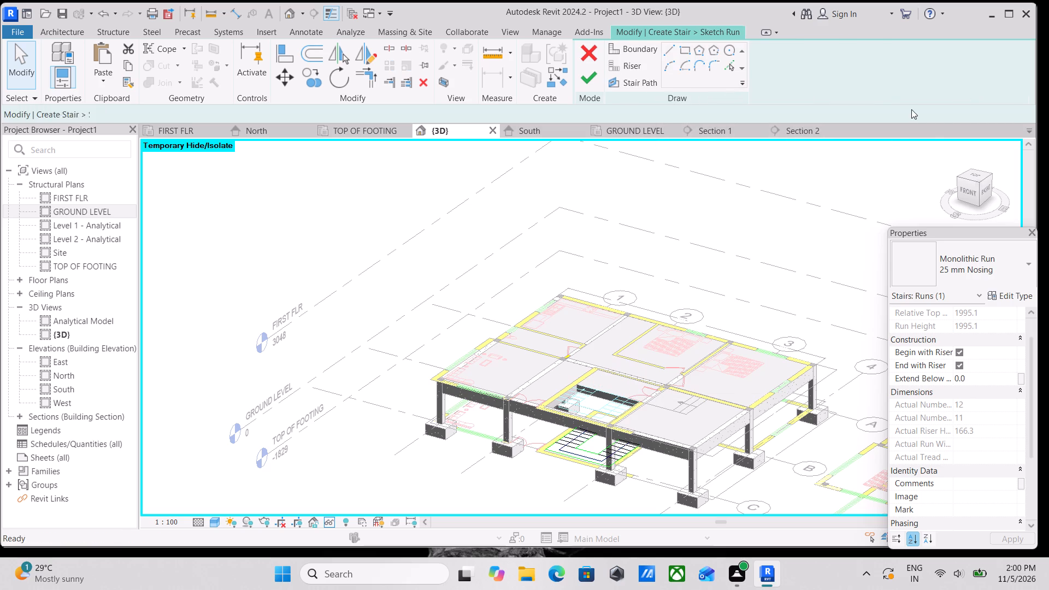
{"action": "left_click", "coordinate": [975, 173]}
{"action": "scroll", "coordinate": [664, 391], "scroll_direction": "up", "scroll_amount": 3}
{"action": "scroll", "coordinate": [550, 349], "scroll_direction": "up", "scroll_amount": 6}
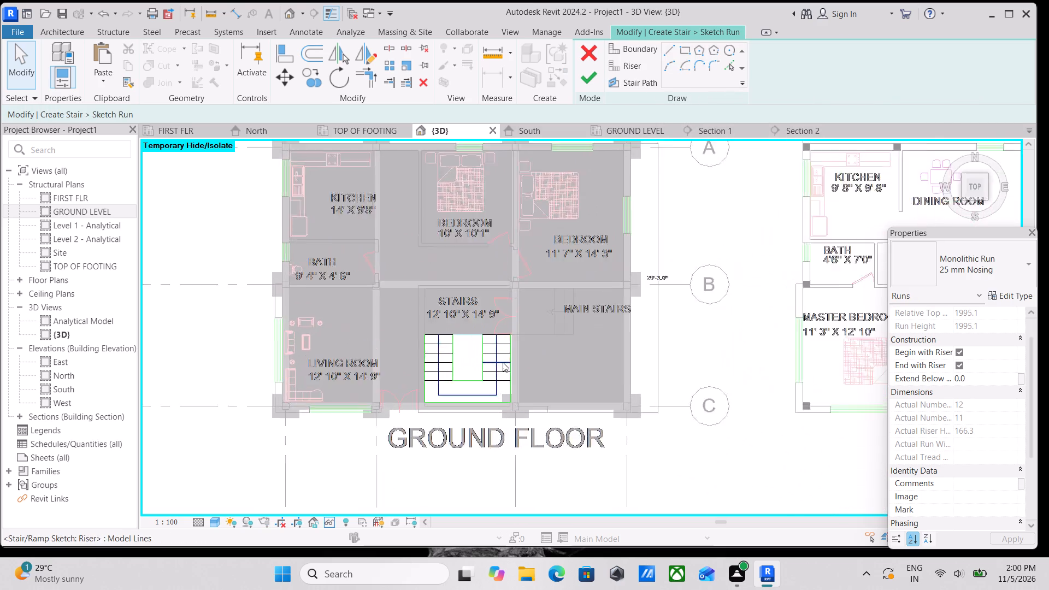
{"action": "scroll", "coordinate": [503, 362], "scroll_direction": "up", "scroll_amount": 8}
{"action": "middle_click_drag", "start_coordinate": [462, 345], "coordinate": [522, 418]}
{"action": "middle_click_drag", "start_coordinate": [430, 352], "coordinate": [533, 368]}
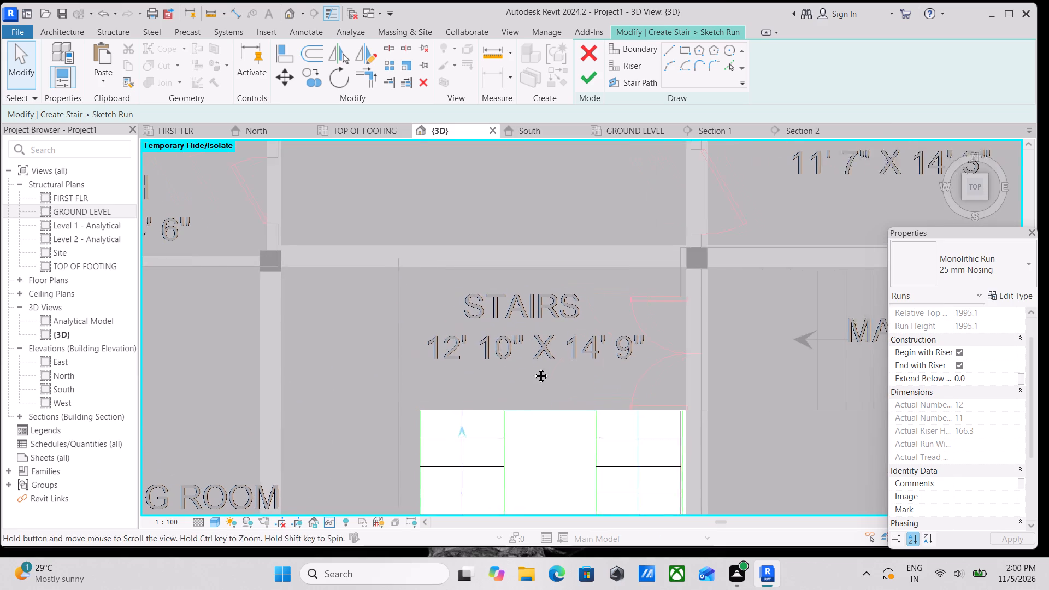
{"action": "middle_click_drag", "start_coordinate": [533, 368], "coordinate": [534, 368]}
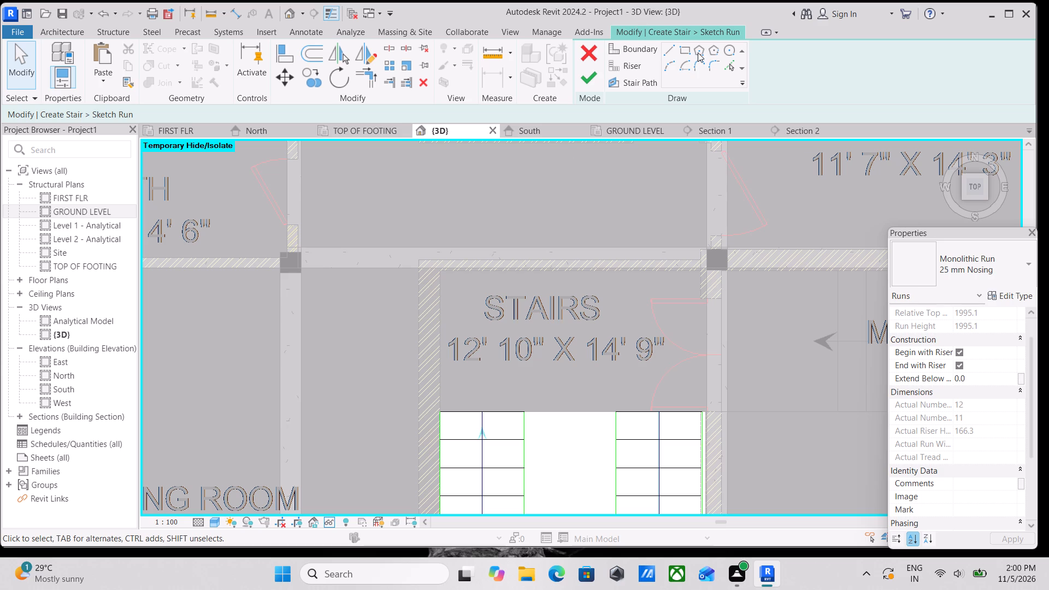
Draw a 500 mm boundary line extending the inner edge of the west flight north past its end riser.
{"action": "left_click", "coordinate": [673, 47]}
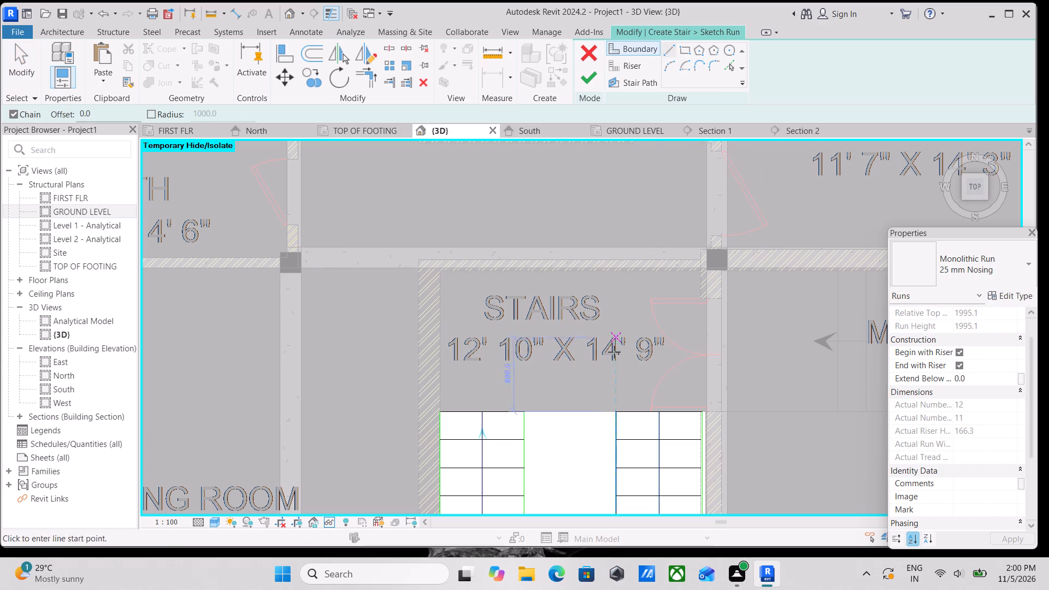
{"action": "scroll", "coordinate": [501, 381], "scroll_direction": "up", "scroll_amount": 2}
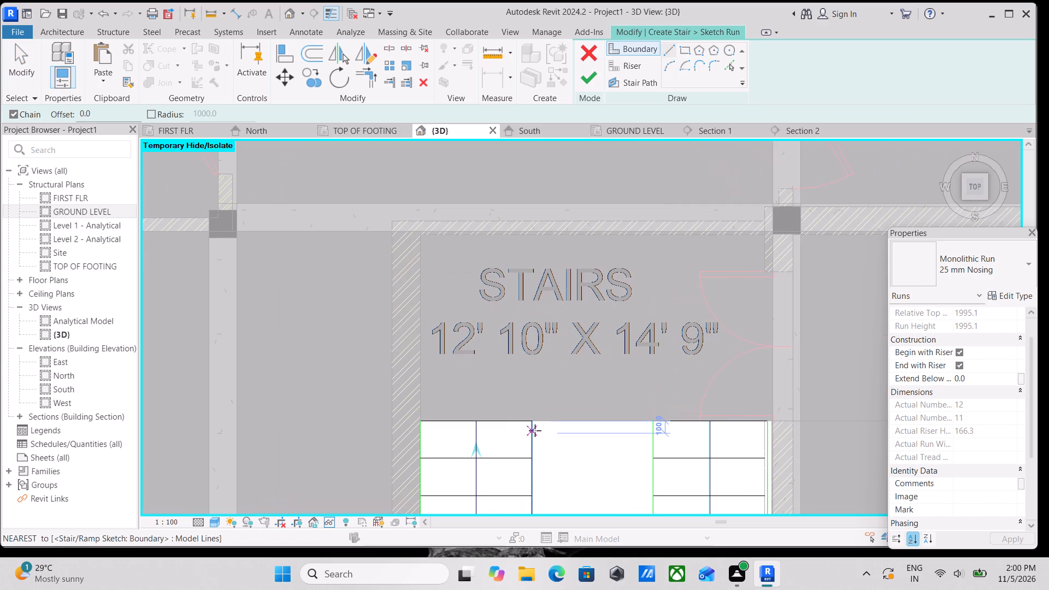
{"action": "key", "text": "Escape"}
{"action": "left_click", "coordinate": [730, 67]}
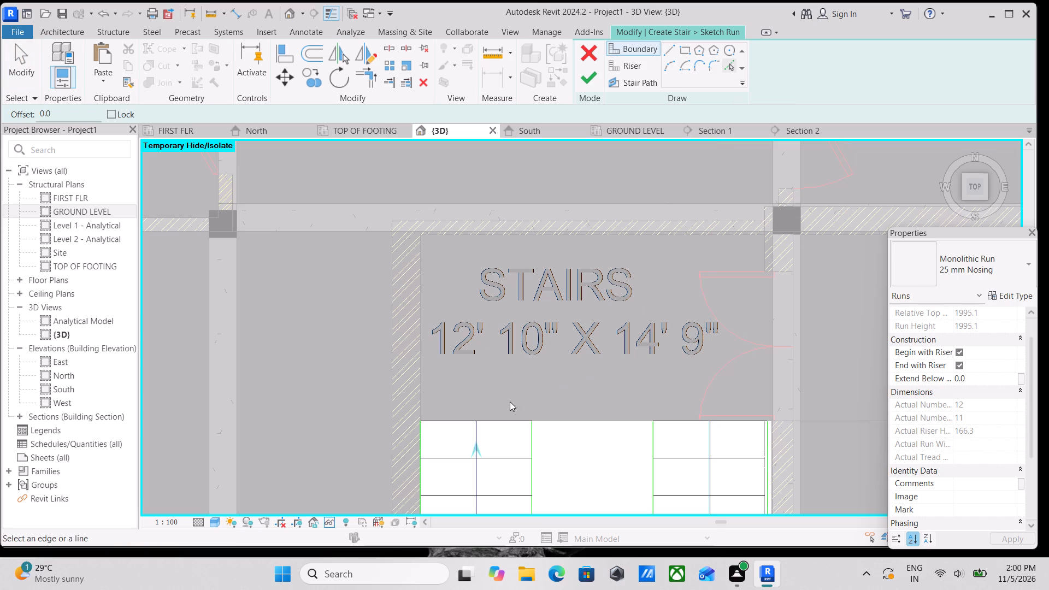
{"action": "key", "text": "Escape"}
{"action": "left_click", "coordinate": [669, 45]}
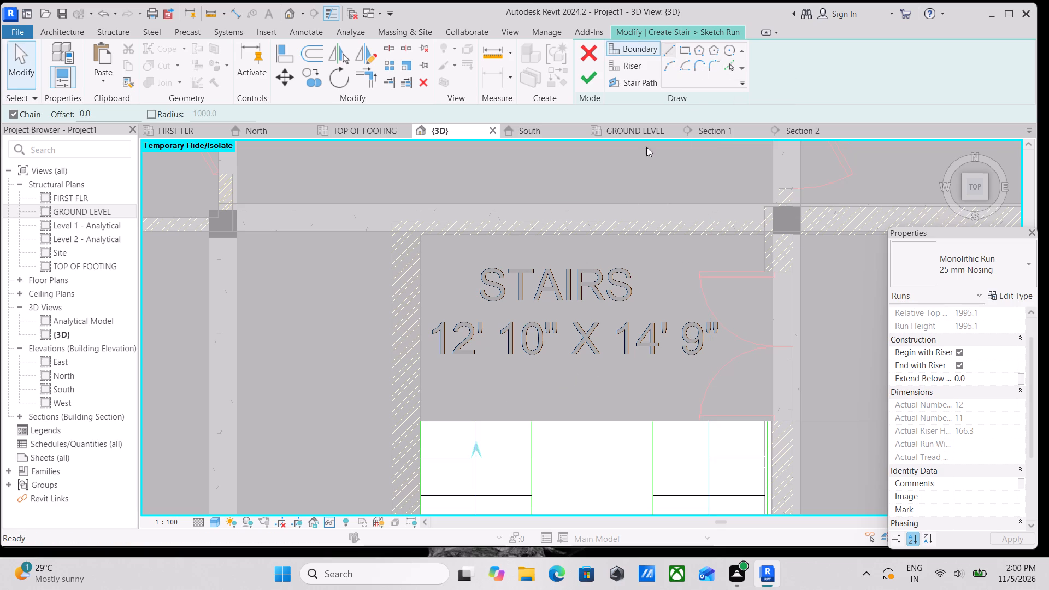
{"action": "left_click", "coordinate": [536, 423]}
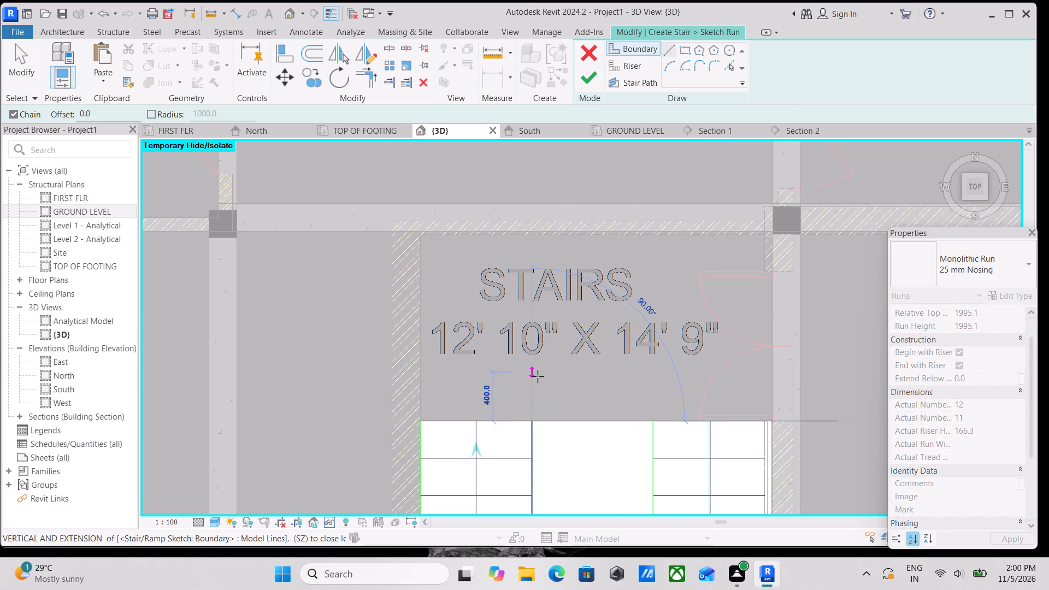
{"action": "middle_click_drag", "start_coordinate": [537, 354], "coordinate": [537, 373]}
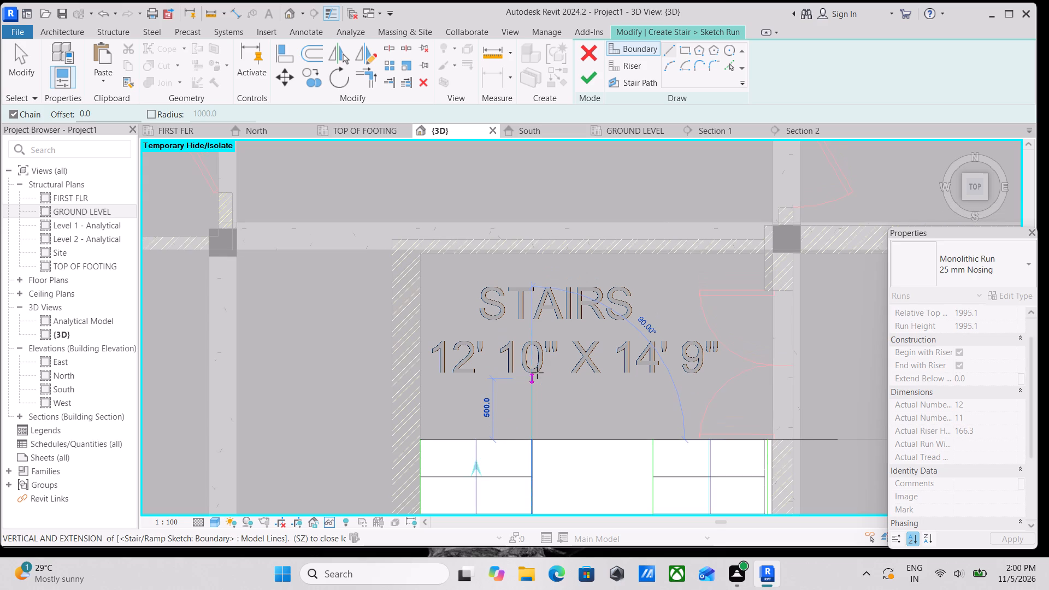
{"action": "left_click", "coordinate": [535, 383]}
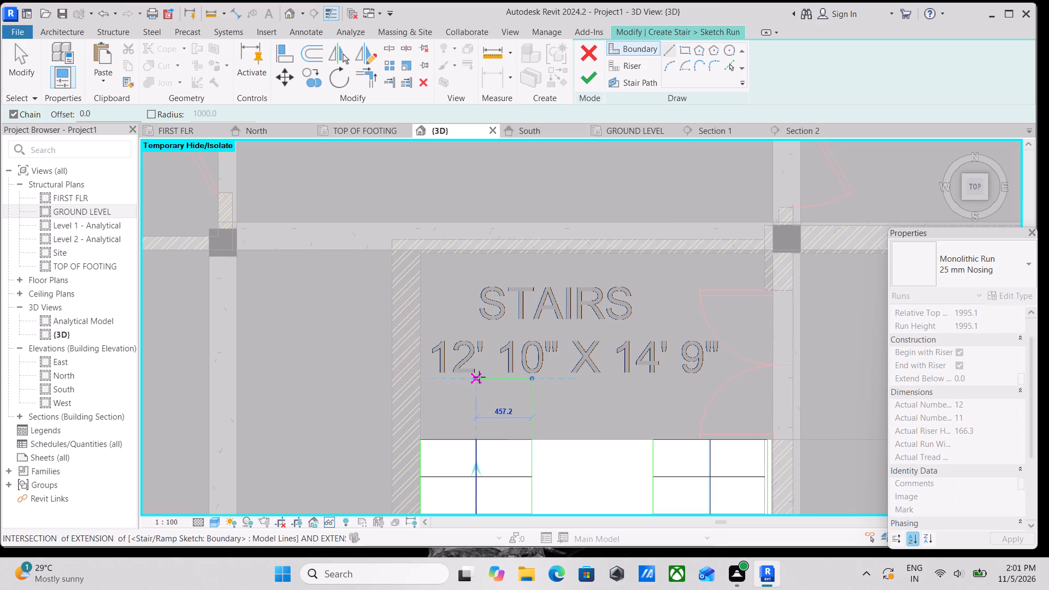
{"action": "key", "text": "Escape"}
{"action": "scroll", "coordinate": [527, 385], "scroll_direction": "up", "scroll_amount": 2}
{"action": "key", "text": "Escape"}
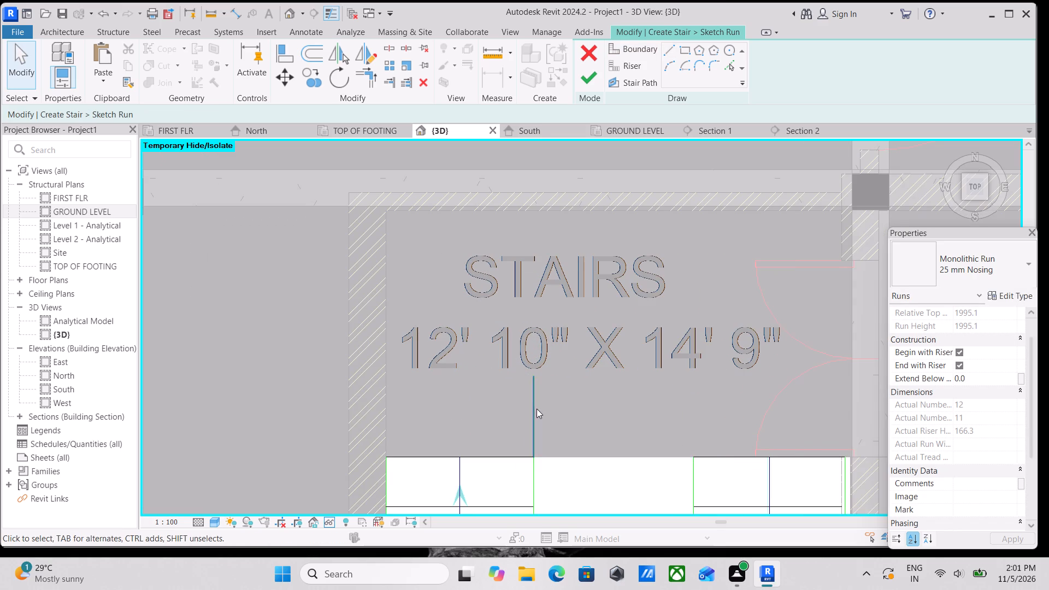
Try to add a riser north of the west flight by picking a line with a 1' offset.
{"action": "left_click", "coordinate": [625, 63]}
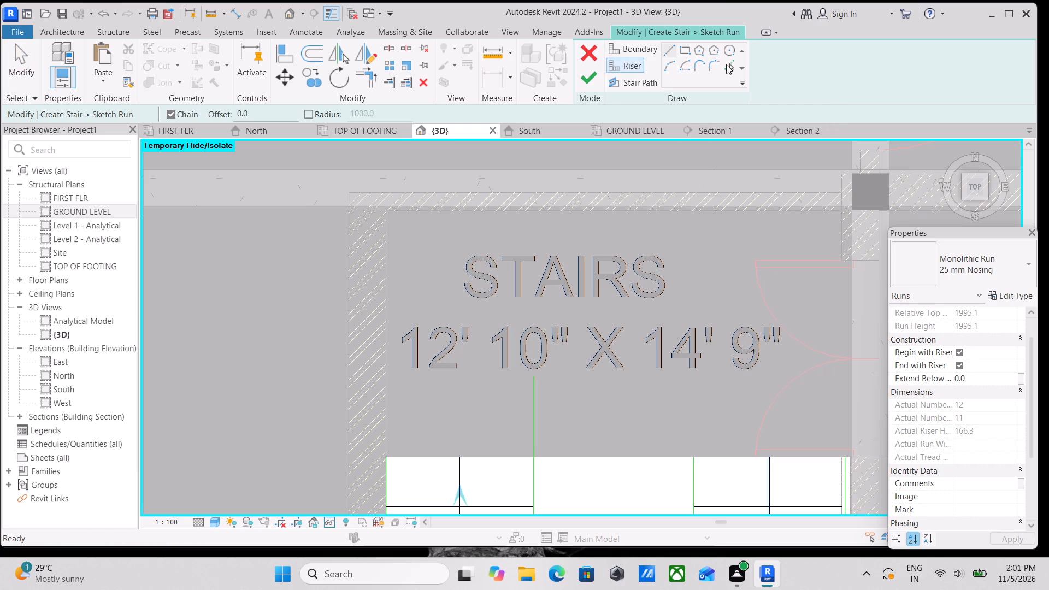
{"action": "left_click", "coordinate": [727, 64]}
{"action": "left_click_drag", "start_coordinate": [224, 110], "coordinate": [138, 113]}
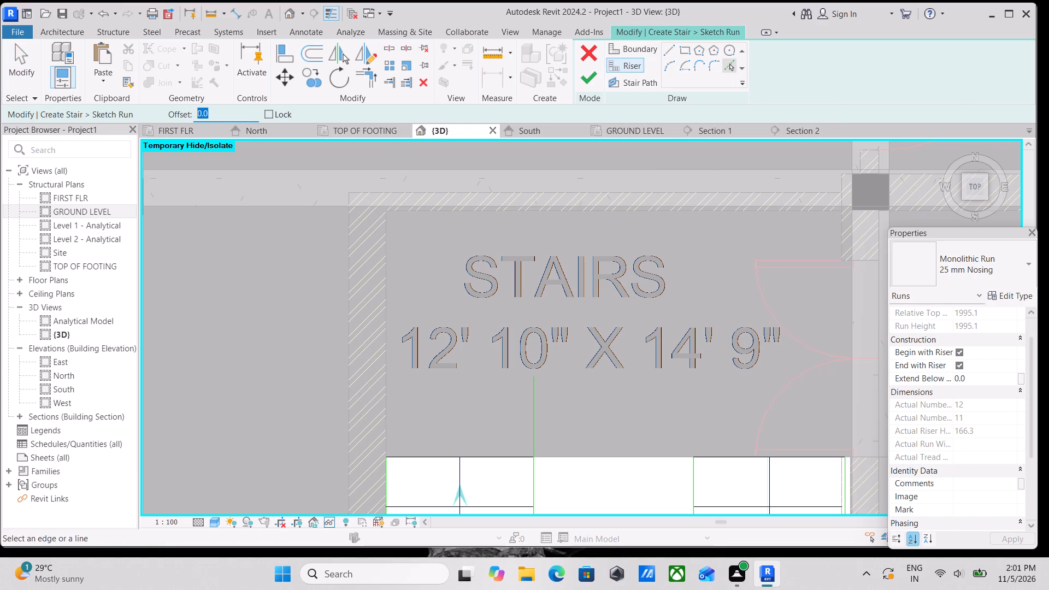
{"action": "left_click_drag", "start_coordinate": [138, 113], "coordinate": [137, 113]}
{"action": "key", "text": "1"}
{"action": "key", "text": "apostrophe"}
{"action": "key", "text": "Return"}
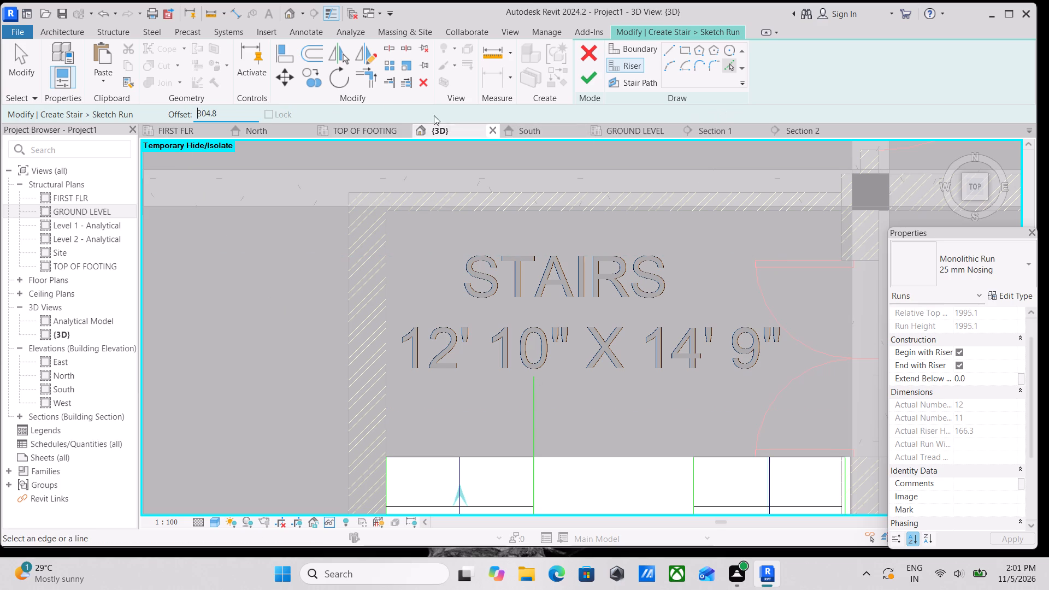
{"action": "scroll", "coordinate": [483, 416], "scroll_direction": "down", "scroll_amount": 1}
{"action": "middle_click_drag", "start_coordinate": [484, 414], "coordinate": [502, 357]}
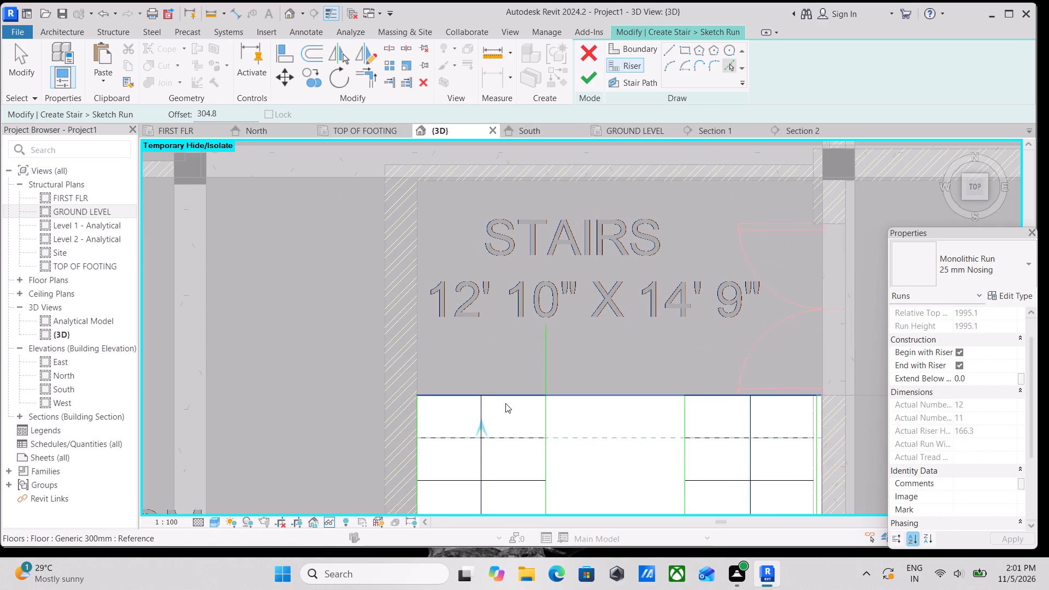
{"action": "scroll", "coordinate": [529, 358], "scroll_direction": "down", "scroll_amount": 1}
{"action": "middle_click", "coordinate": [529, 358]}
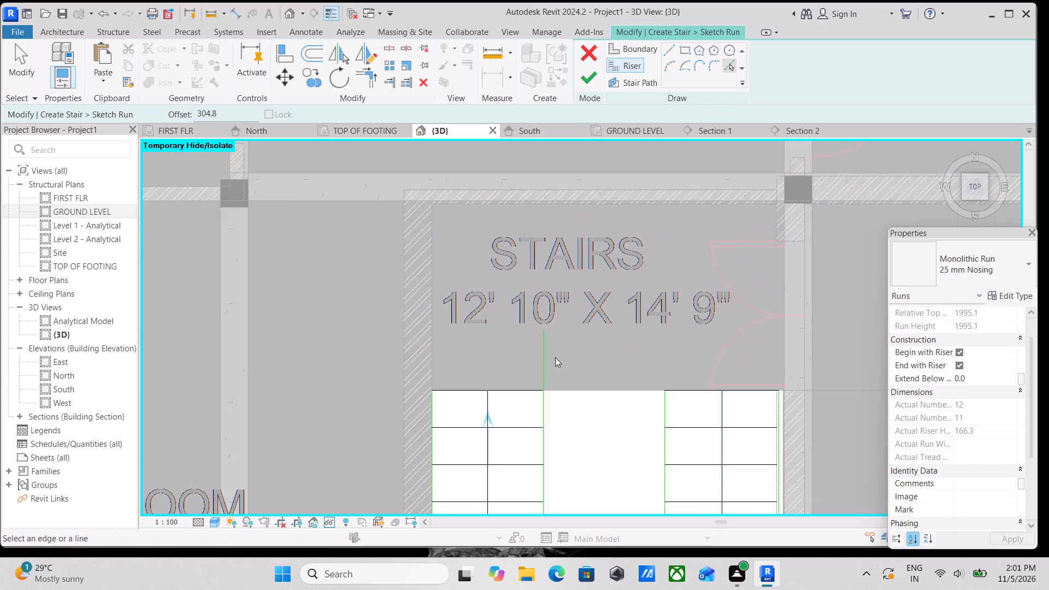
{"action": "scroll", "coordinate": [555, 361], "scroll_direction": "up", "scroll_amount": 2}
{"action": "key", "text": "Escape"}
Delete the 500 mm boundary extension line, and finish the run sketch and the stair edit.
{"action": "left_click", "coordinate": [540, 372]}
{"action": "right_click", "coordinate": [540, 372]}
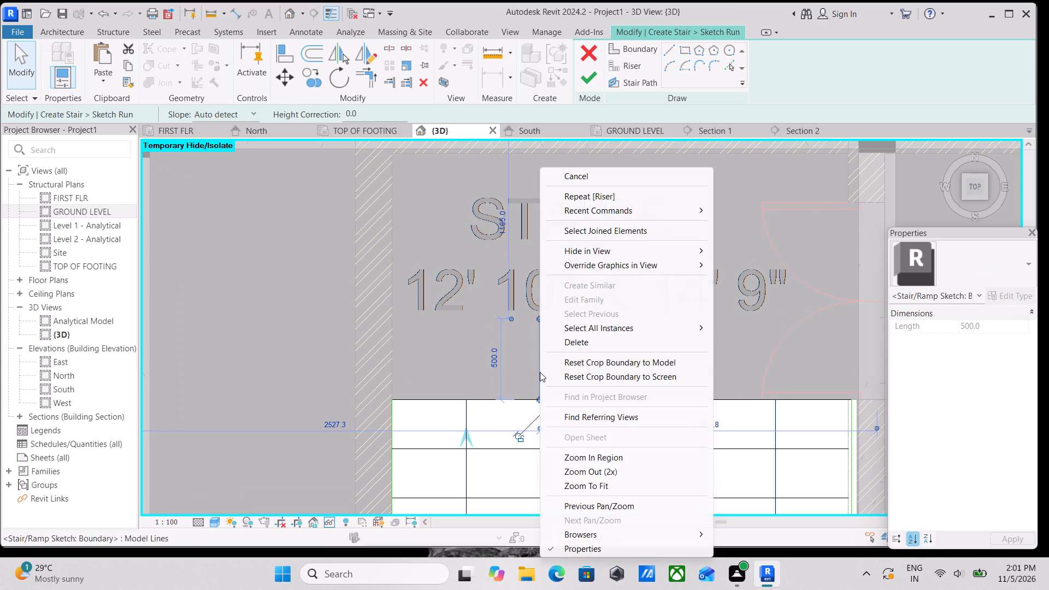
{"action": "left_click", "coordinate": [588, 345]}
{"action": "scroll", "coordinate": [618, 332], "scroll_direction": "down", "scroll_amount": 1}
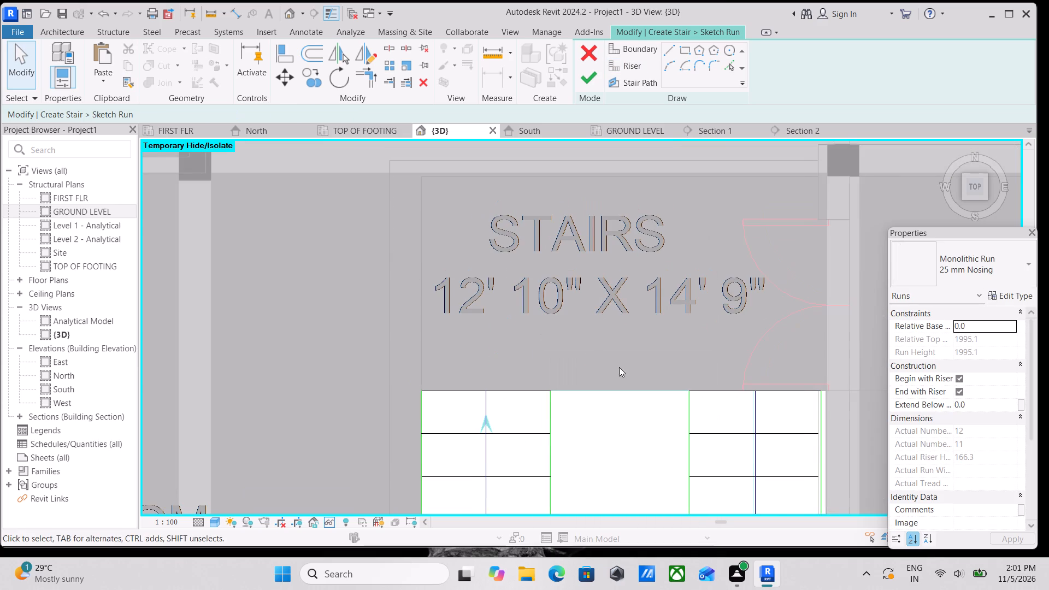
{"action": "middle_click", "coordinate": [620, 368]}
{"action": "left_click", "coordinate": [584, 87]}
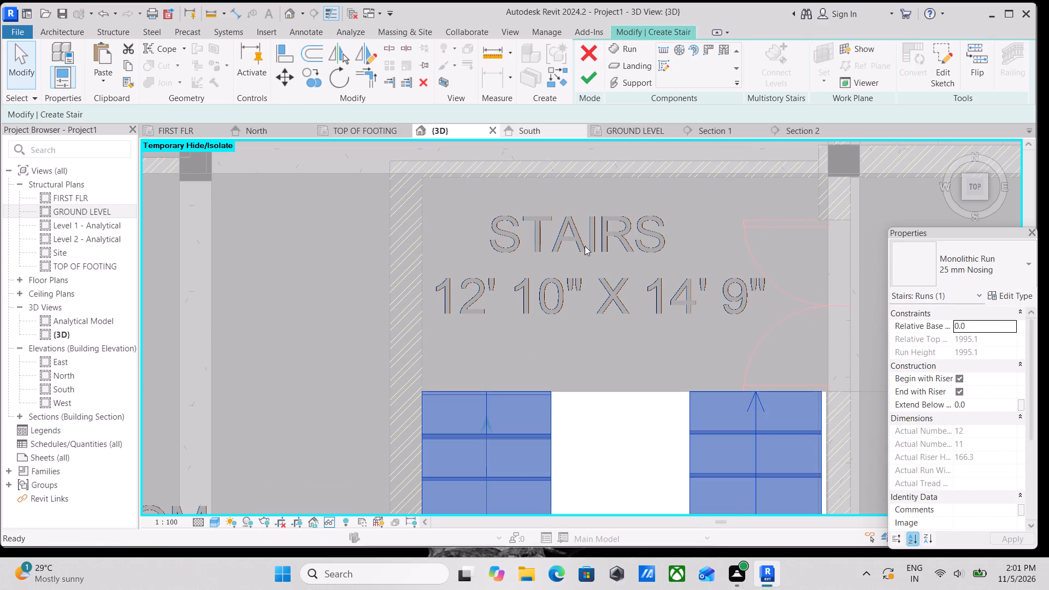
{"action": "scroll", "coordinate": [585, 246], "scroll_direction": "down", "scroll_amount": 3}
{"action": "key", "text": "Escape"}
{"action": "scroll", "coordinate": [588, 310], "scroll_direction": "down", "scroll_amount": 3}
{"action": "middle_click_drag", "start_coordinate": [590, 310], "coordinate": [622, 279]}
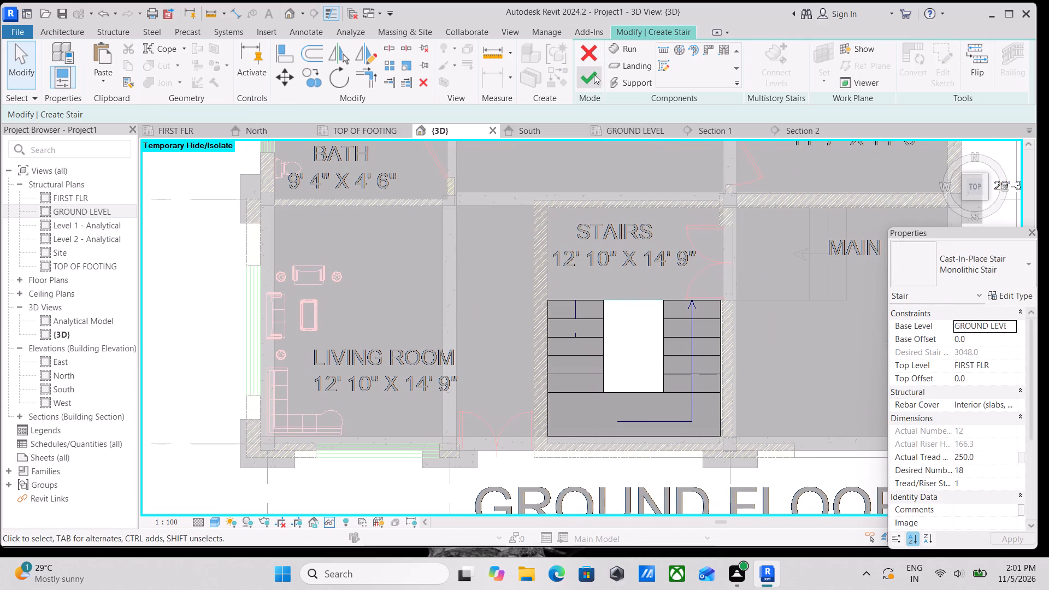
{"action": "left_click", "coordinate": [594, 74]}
Examine the stair's height against GROUND LEVEL and FIRST FLR from several 3D angles and the left side view.
{"action": "scroll", "coordinate": [590, 239], "scroll_direction": "down", "scroll_amount": 5}
{"action": "middle_click_drag", "start_coordinate": [628, 269], "coordinate": [482, 74], "text": "shift"}
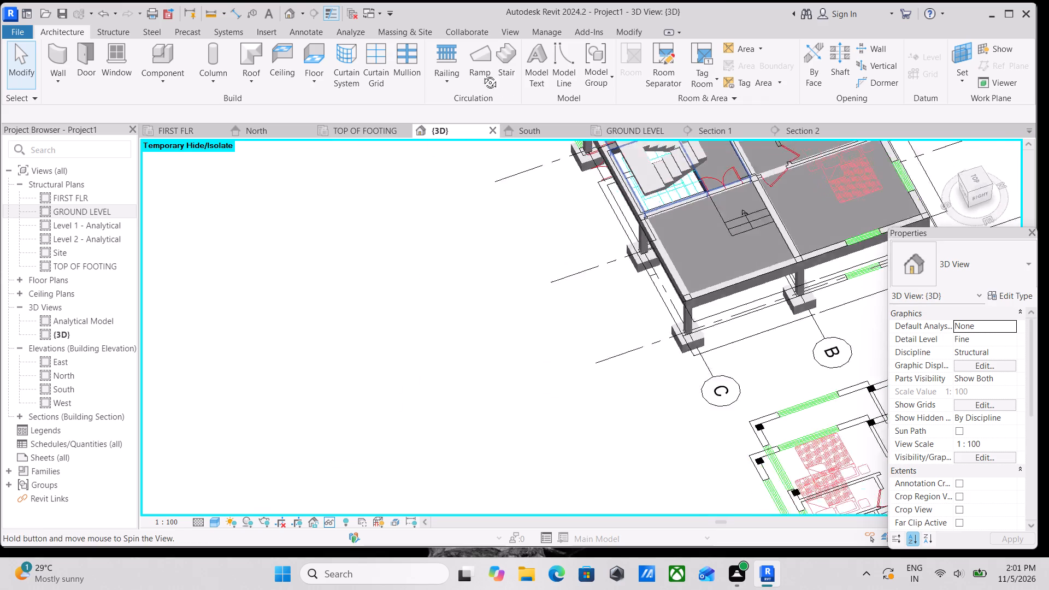
{"action": "middle_click_drag", "start_coordinate": [482, 74], "coordinate": [478, 69], "text": "shift"}
{"action": "middle_click_drag", "start_coordinate": [650, 259], "coordinate": [574, 79], "text": "shift"}
{"action": "middle_click_drag", "start_coordinate": [670, 231], "coordinate": [697, 167], "text": "shift"}
{"action": "middle_click_drag", "start_coordinate": [741, 240], "coordinate": [868, 252], "text": "shift"}
{"action": "middle_click_drag", "start_coordinate": [609, 256], "coordinate": [904, 302], "text": "shift"}
{"action": "middle_click_drag", "start_coordinate": [786, 297], "coordinate": [555, 257]}
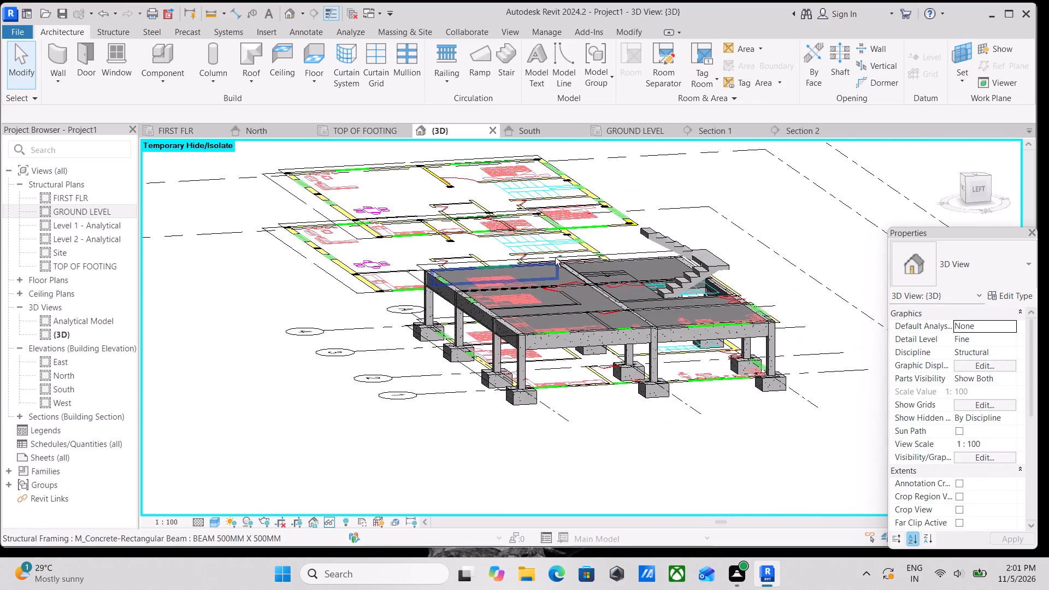
{"action": "middle_click_drag", "start_coordinate": [627, 299], "coordinate": [601, 233], "text": "shift"}
{"action": "left_click", "coordinate": [626, 210]}
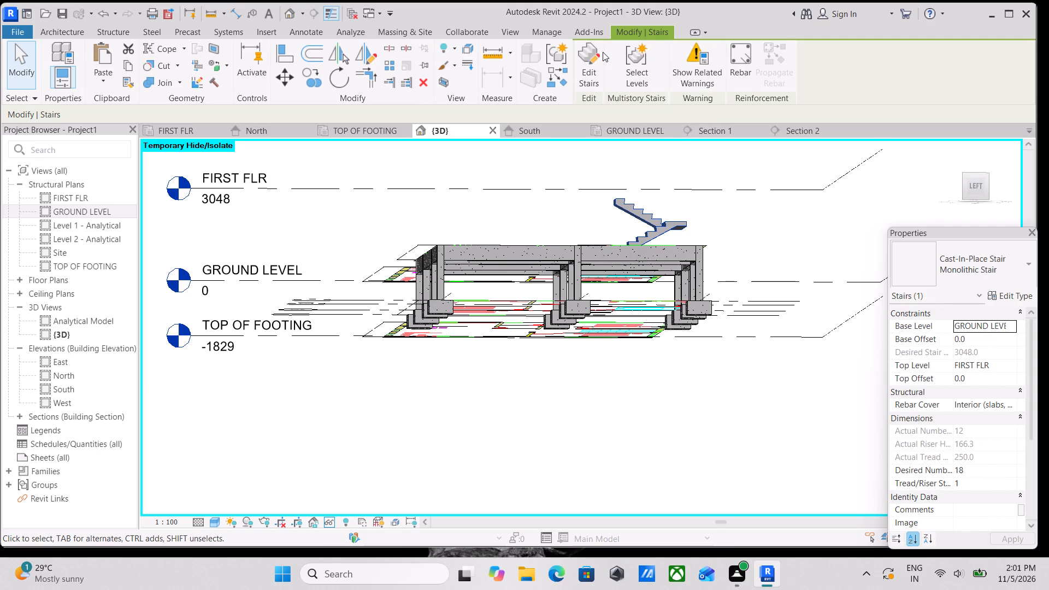
{"action": "scroll", "coordinate": [610, 259], "scroll_direction": "down", "scroll_amount": 2}
{"action": "middle_click_drag", "start_coordinate": [610, 261], "coordinate": [585, 374]}
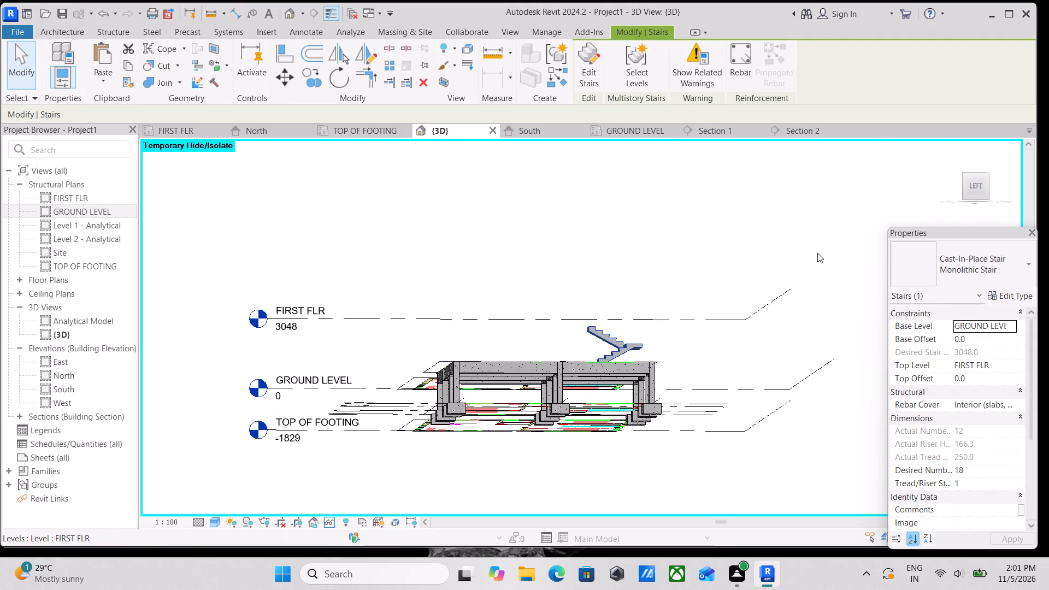
{"action": "left_click", "coordinate": [972, 193]}
{"action": "scroll", "coordinate": [479, 435], "scroll_direction": "down", "scroll_amount": 2}
{"action": "middle_click_drag", "start_coordinate": [479, 435], "coordinate": [480, 441]}
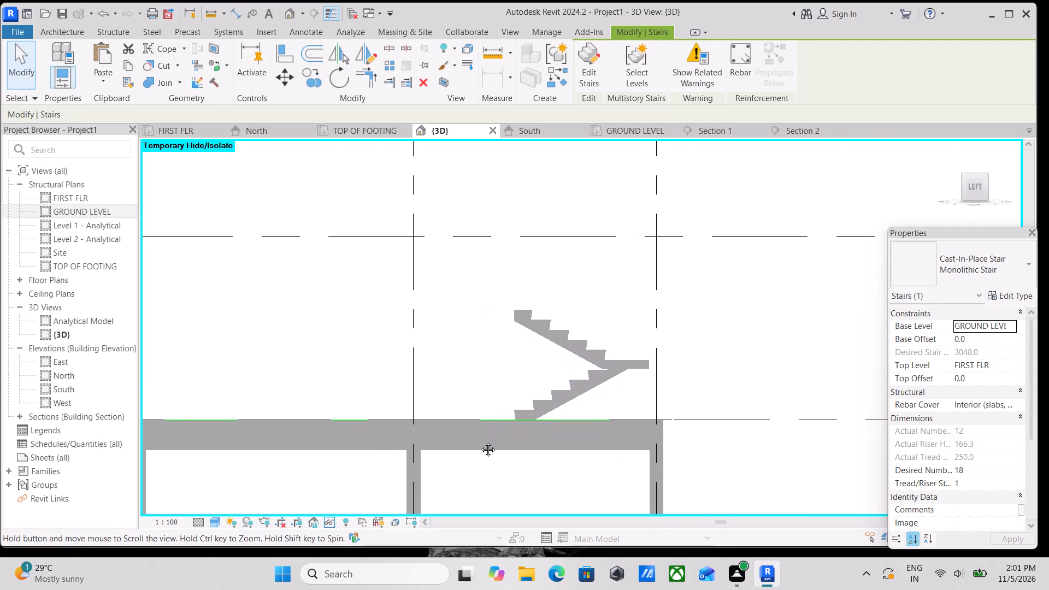
{"action": "middle_click_drag", "start_coordinate": [480, 441], "coordinate": [482, 445]}
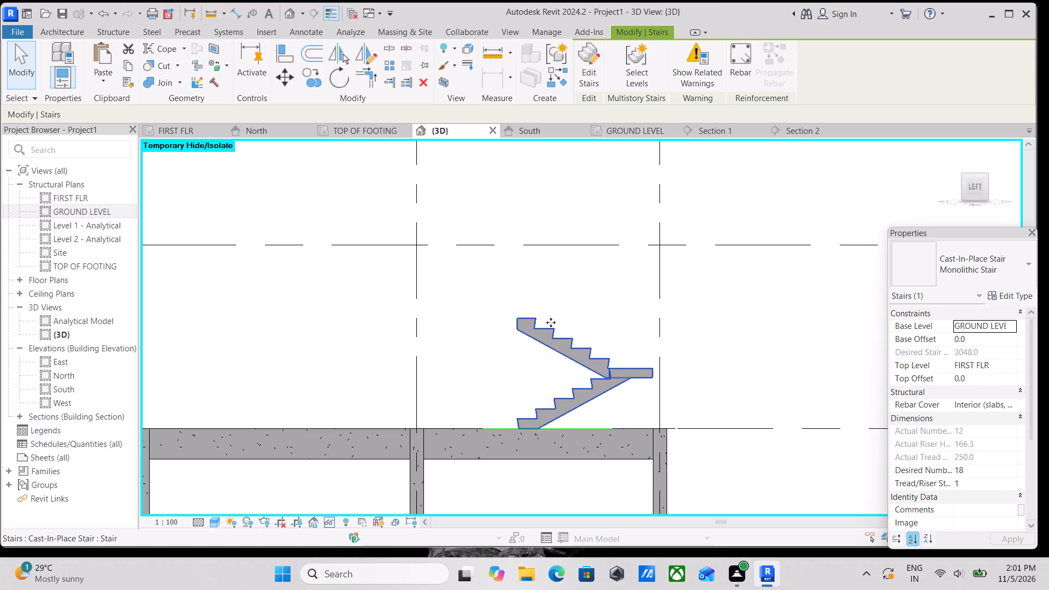
{"action": "middle_click_drag", "start_coordinate": [544, 308], "coordinate": [545, 326]}
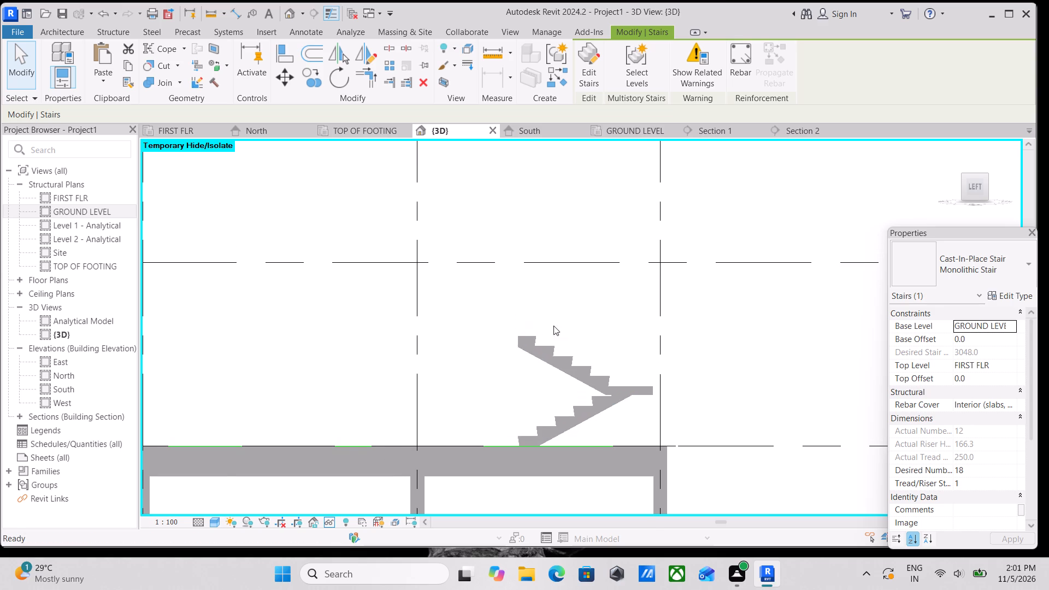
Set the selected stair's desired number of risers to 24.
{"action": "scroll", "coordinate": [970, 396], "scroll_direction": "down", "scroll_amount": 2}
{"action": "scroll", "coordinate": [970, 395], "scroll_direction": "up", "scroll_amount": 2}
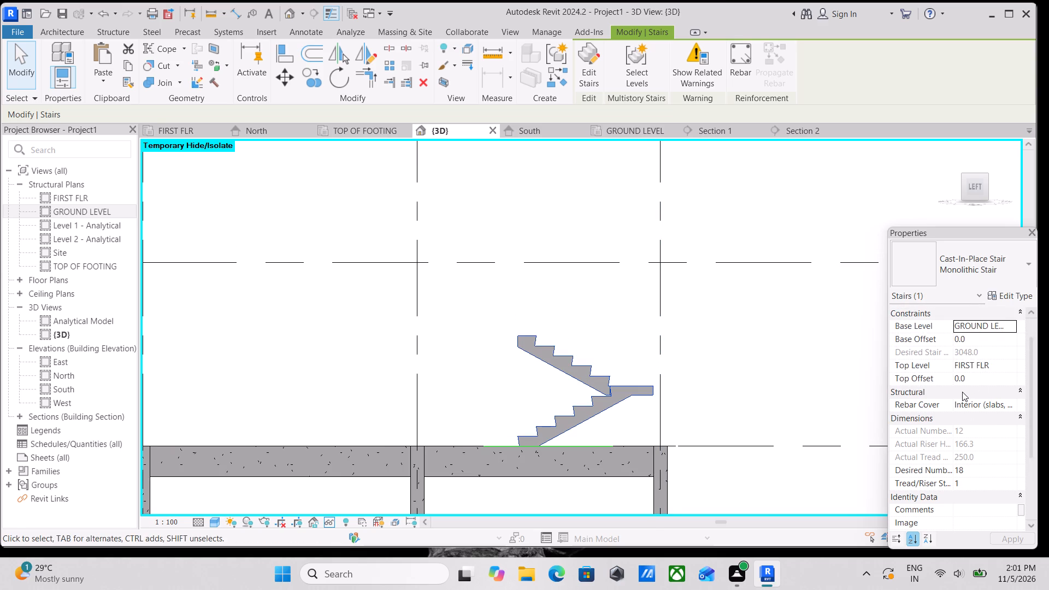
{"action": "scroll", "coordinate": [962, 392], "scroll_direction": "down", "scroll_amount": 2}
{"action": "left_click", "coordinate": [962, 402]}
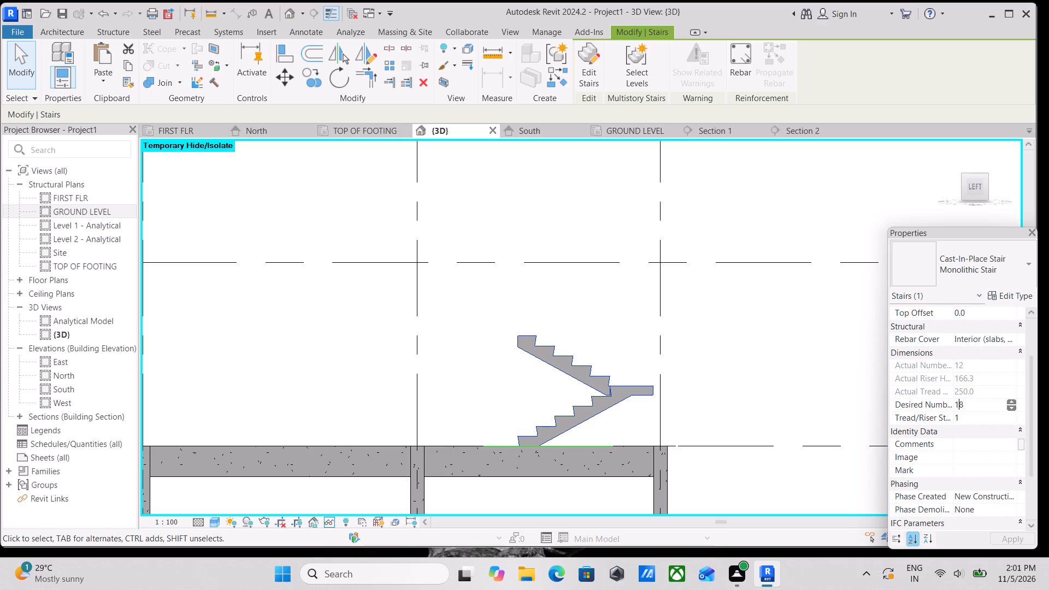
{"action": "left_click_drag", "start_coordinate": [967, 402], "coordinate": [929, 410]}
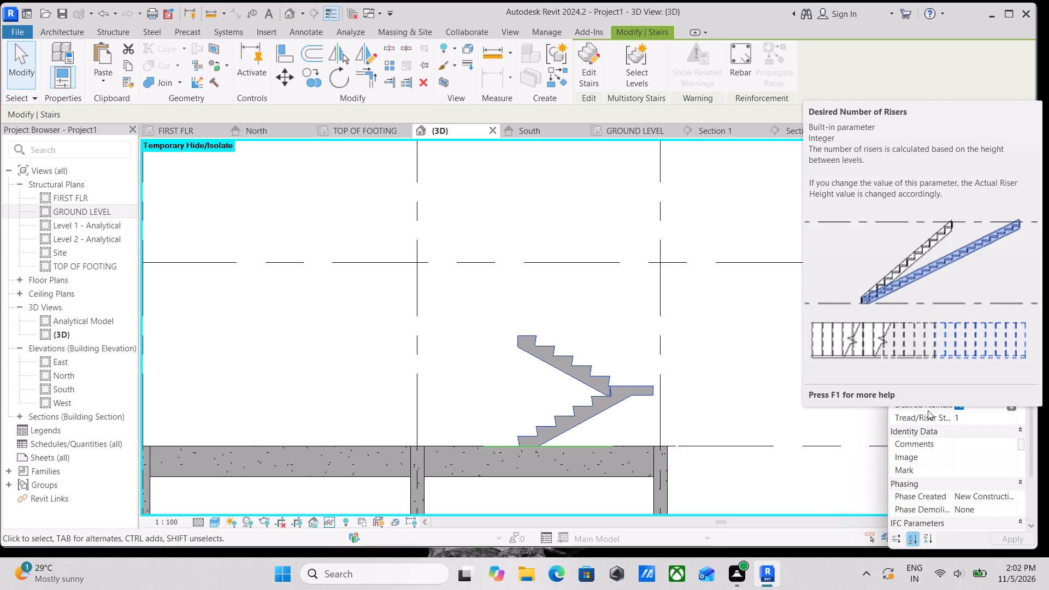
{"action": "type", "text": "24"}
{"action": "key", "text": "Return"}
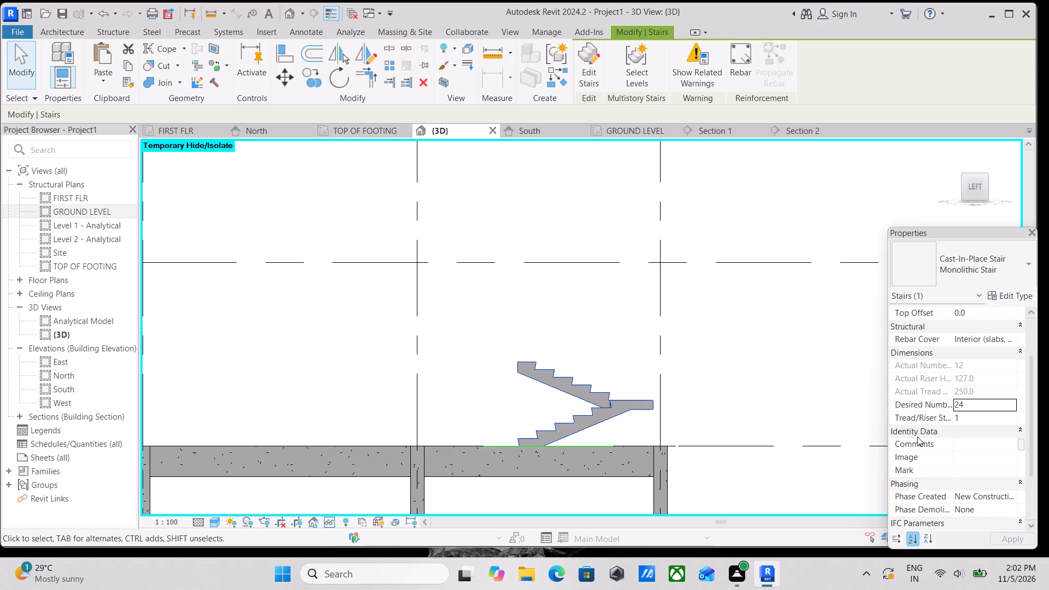
Set the stair's desired number of risers to 18.
{"action": "left_click", "coordinate": [972, 407]}
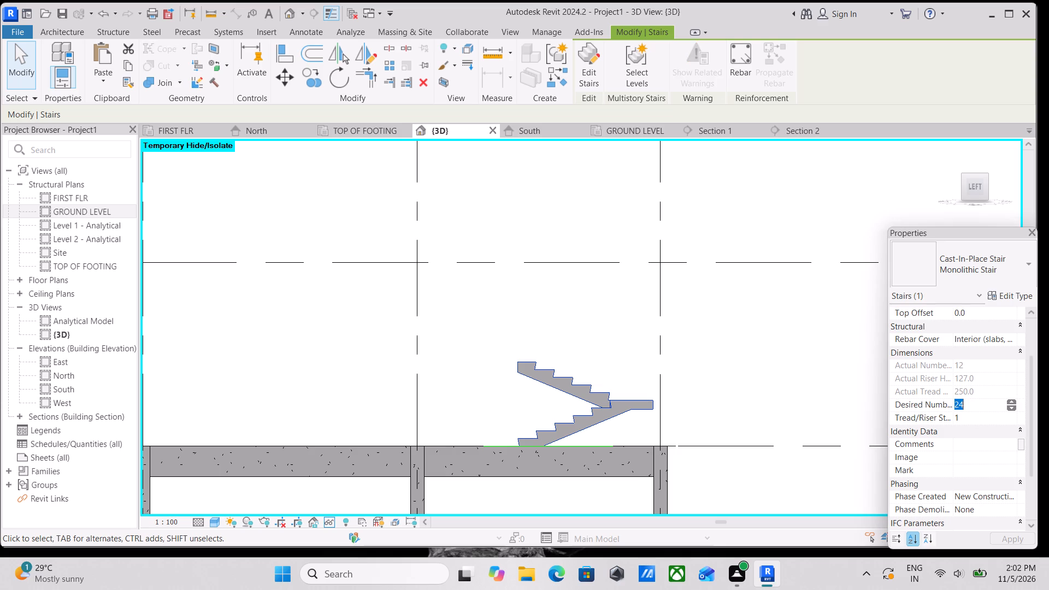
{"action": "key", "text": "1"}
{"action": "key", "text": "8"}
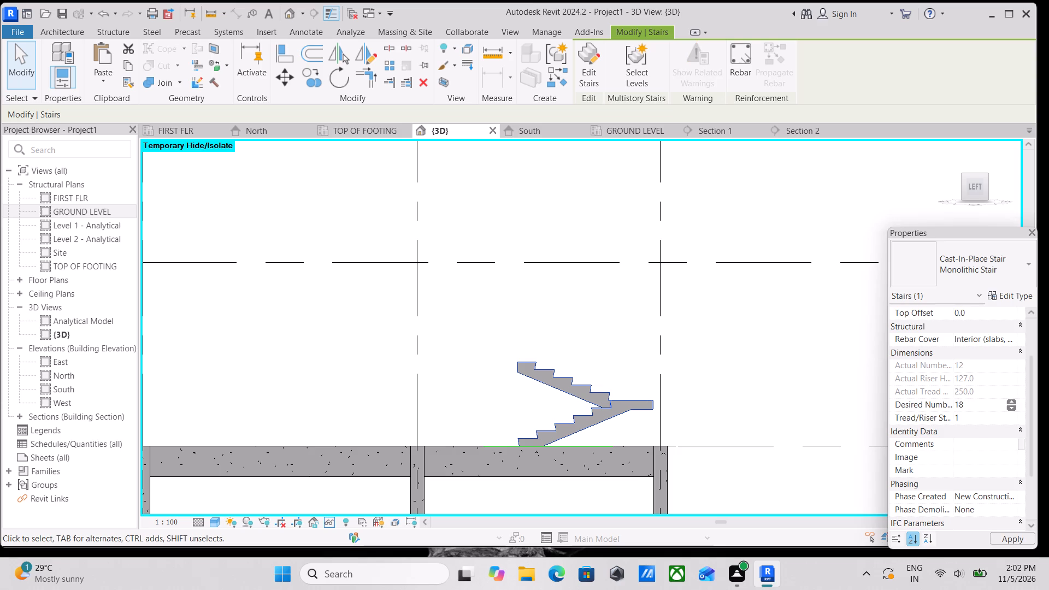
{"action": "key", "text": "Return"}
Examine the stair's flights, landing and floor opening from several 3D angles and close up from above.
{"action": "scroll", "coordinate": [637, 427], "scroll_direction": "down", "scroll_amount": 3}
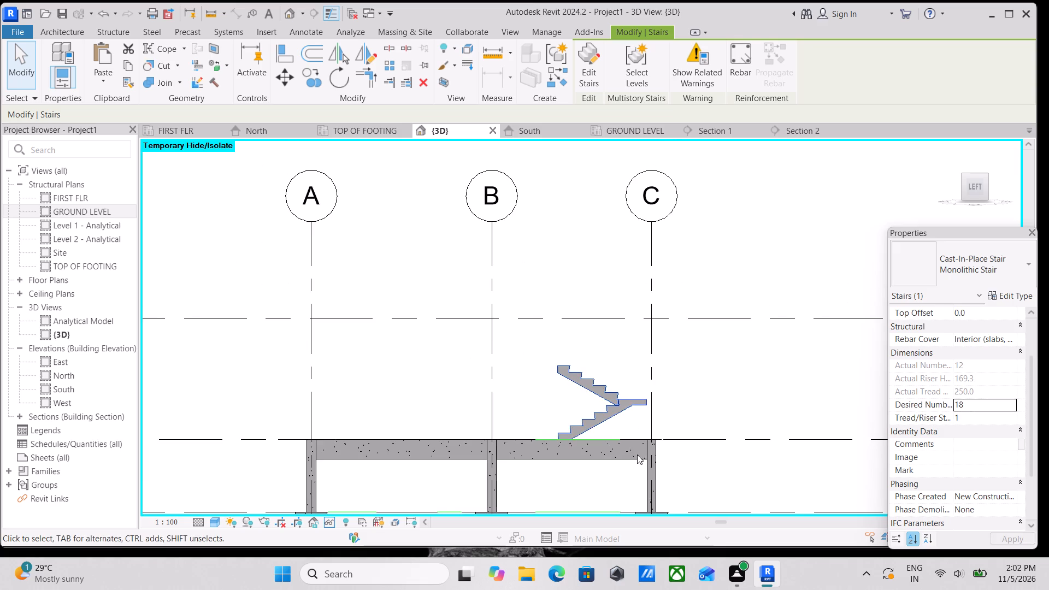
{"action": "middle_click_drag", "start_coordinate": [649, 445], "coordinate": [475, 548], "text": "shift"}
{"action": "middle_click_drag", "start_coordinate": [568, 485], "coordinate": [698, 483], "text": "shift"}
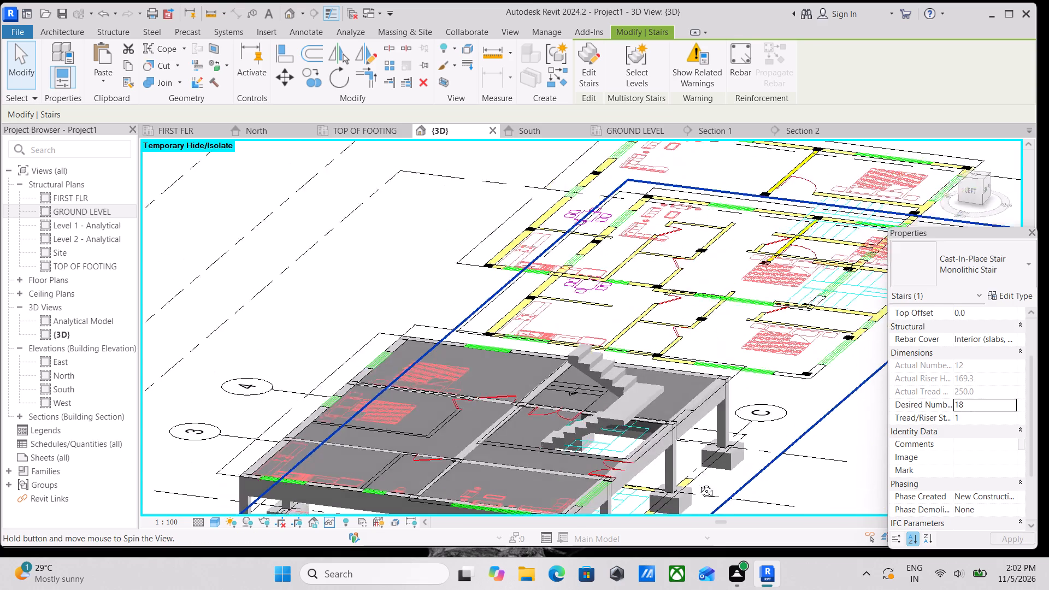
{"action": "middle_click_drag", "start_coordinate": [698, 483], "coordinate": [512, 589], "text": "shift"}
{"action": "left_click", "coordinate": [651, 392]}
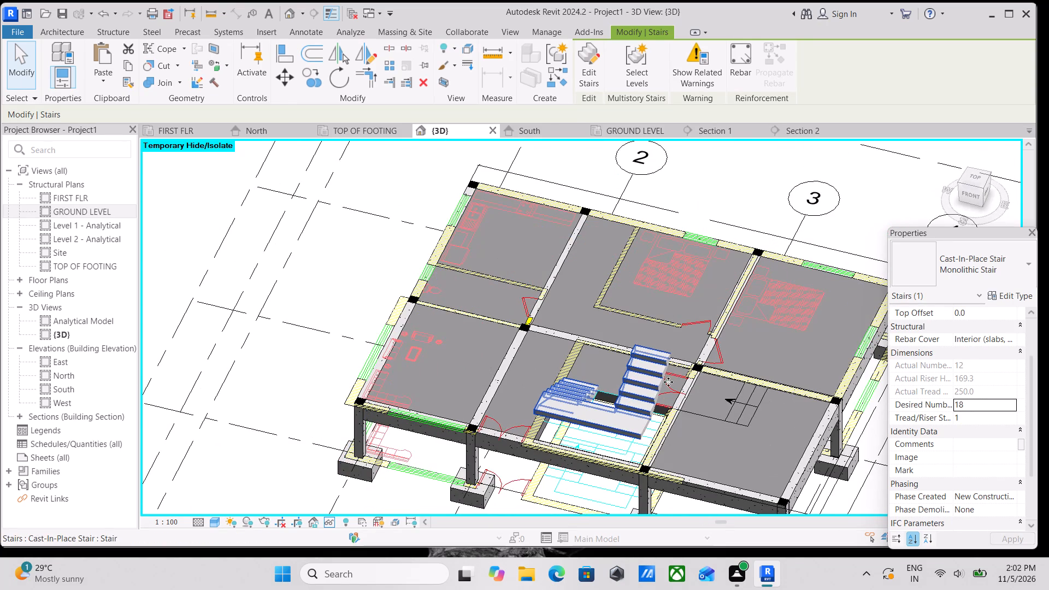
{"action": "scroll", "coordinate": [651, 403], "scroll_direction": "up", "scroll_amount": 5}
{"action": "middle_click_drag", "start_coordinate": [638, 429], "coordinate": [682, 477]}
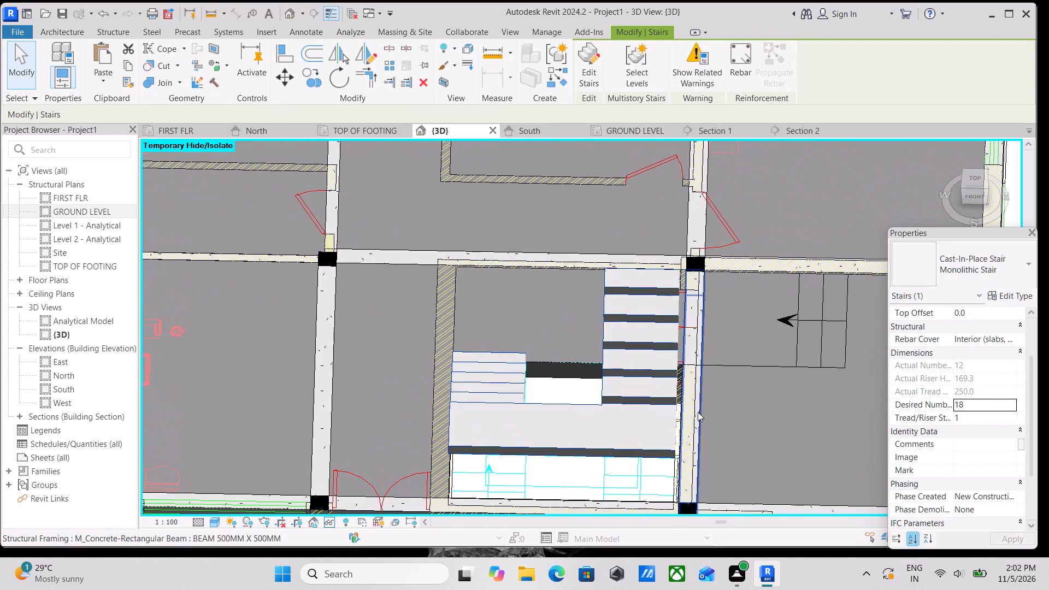
{"action": "left_click", "coordinate": [670, 450]}
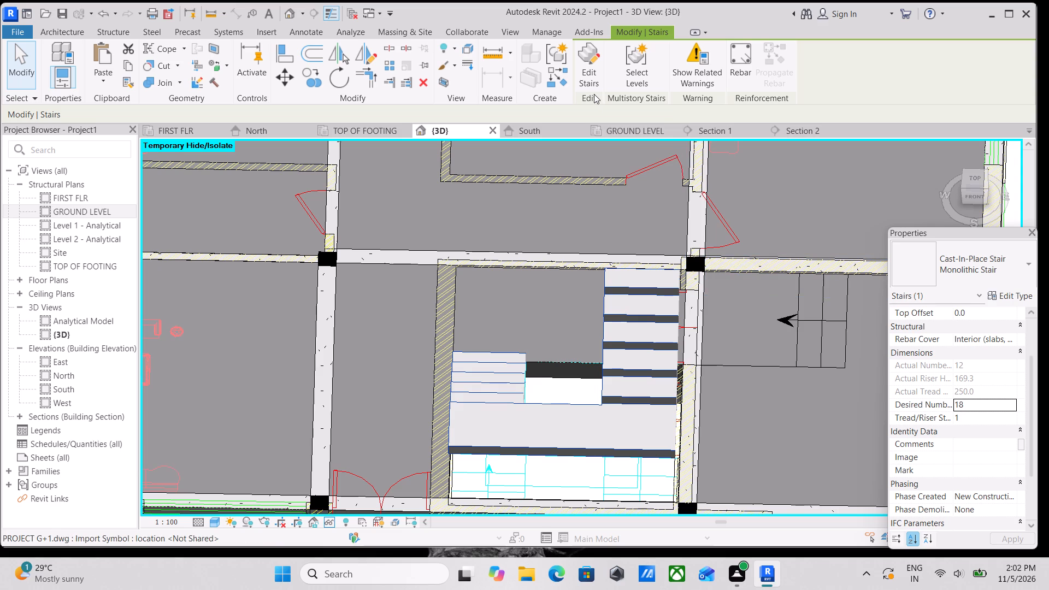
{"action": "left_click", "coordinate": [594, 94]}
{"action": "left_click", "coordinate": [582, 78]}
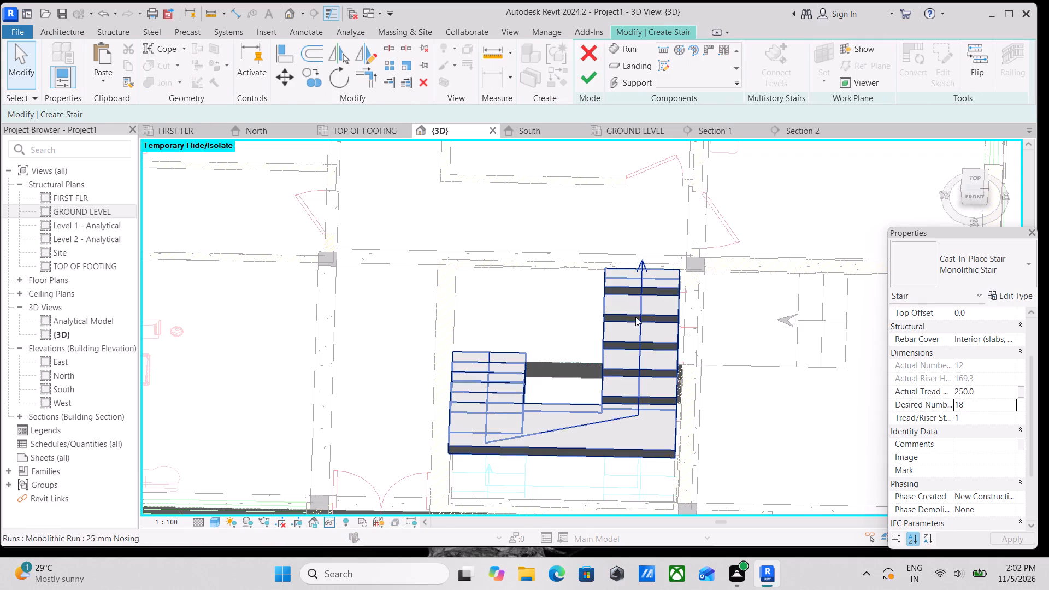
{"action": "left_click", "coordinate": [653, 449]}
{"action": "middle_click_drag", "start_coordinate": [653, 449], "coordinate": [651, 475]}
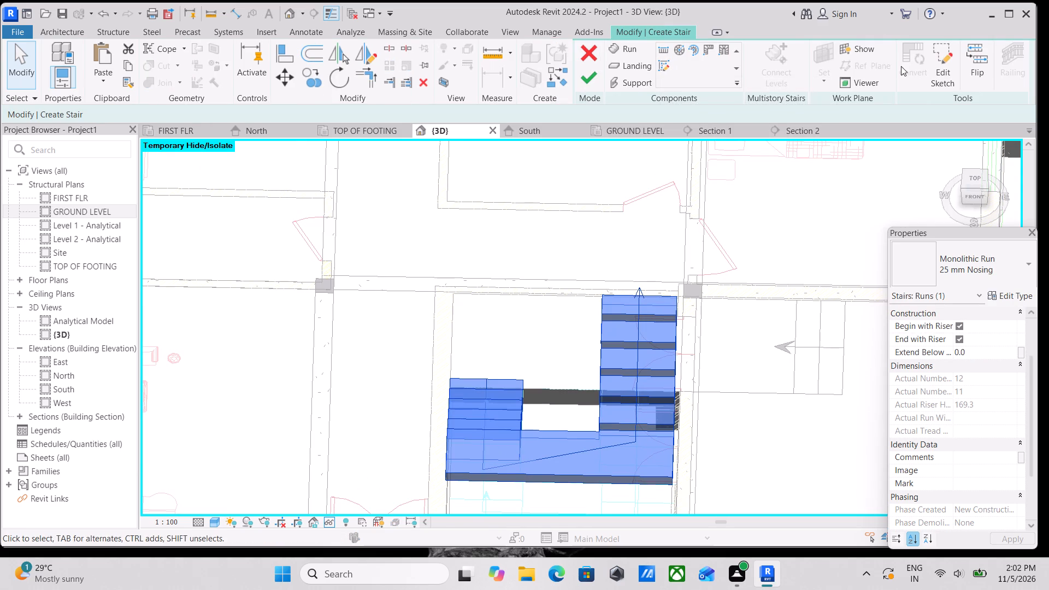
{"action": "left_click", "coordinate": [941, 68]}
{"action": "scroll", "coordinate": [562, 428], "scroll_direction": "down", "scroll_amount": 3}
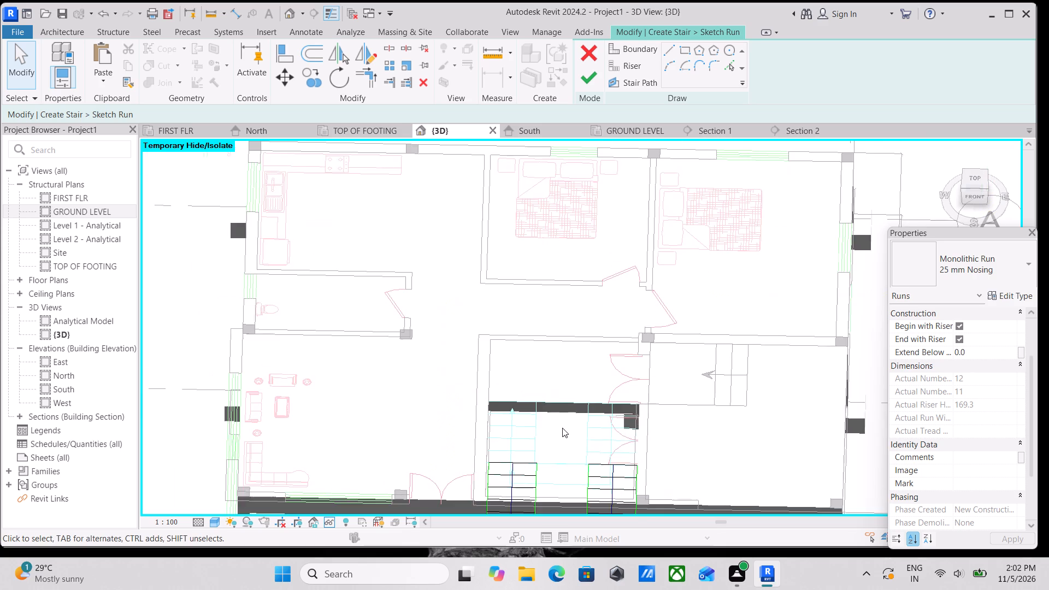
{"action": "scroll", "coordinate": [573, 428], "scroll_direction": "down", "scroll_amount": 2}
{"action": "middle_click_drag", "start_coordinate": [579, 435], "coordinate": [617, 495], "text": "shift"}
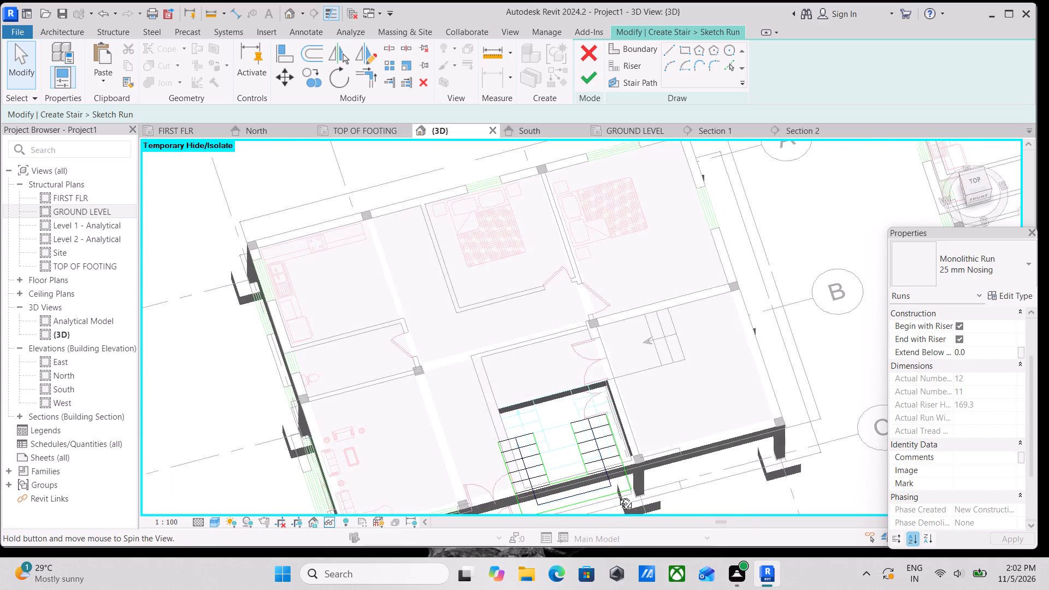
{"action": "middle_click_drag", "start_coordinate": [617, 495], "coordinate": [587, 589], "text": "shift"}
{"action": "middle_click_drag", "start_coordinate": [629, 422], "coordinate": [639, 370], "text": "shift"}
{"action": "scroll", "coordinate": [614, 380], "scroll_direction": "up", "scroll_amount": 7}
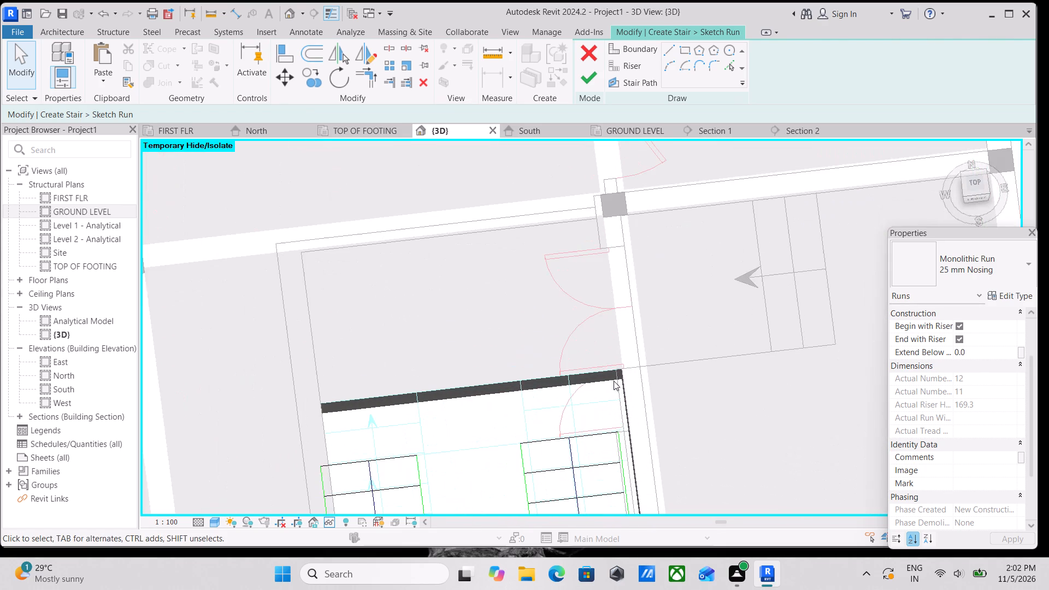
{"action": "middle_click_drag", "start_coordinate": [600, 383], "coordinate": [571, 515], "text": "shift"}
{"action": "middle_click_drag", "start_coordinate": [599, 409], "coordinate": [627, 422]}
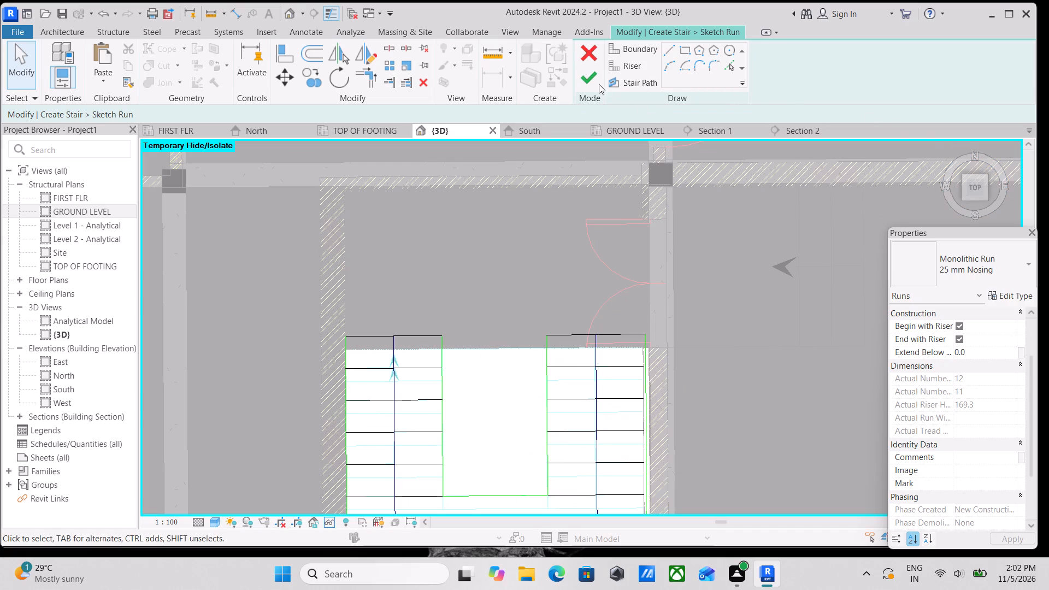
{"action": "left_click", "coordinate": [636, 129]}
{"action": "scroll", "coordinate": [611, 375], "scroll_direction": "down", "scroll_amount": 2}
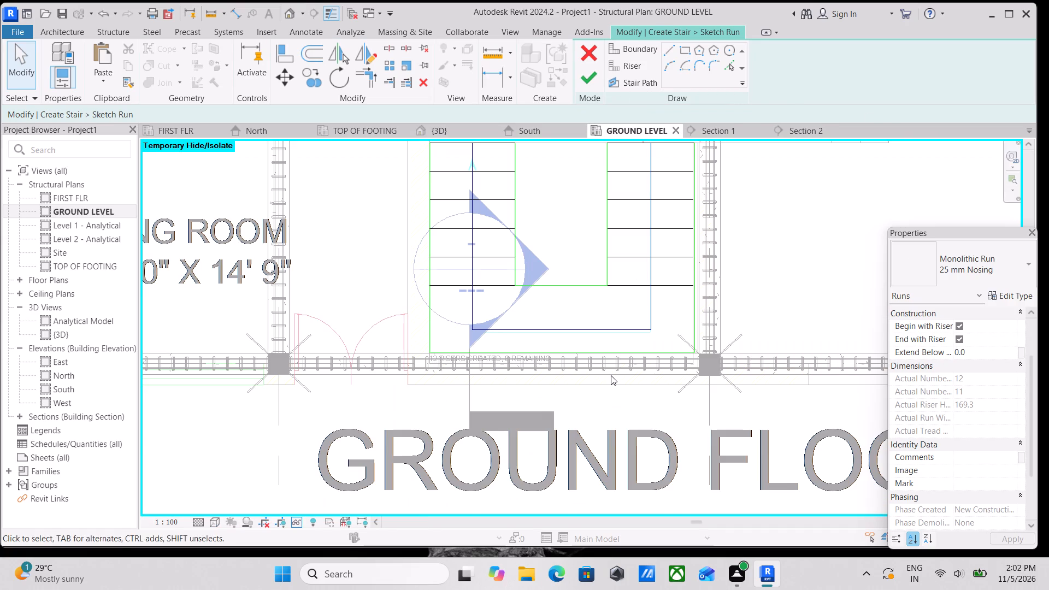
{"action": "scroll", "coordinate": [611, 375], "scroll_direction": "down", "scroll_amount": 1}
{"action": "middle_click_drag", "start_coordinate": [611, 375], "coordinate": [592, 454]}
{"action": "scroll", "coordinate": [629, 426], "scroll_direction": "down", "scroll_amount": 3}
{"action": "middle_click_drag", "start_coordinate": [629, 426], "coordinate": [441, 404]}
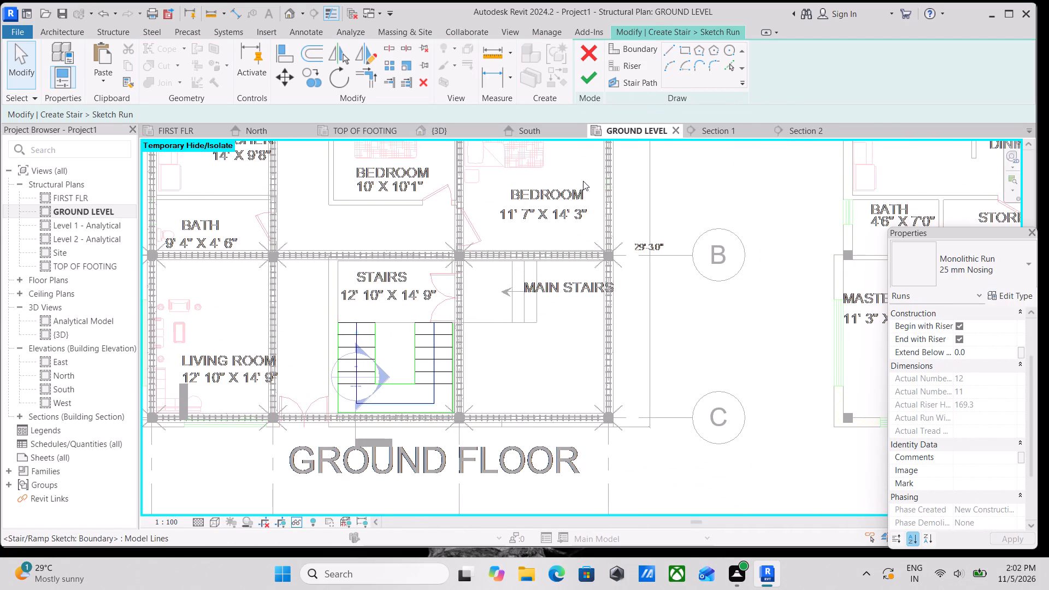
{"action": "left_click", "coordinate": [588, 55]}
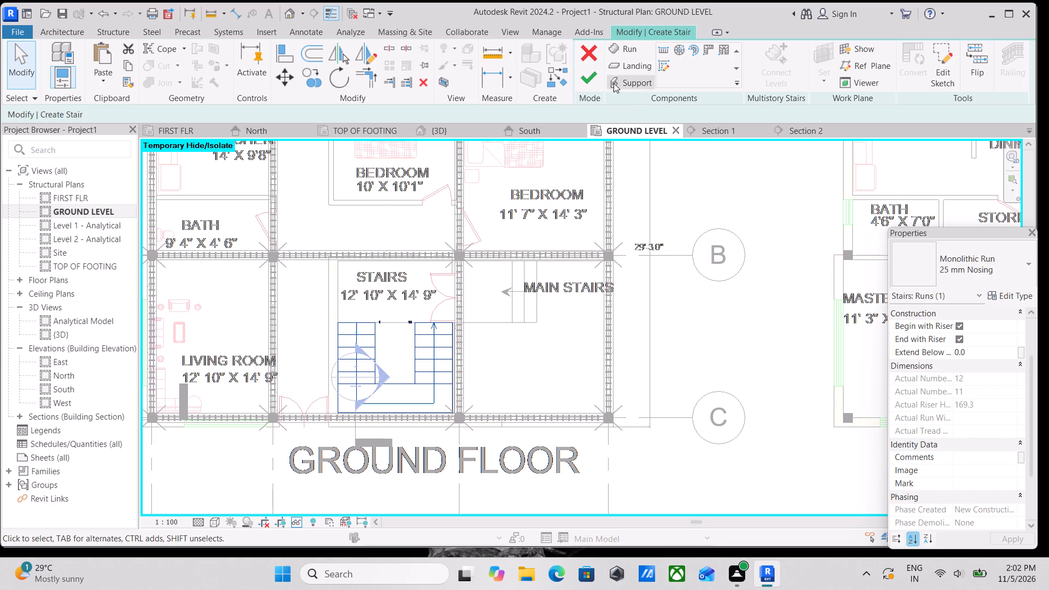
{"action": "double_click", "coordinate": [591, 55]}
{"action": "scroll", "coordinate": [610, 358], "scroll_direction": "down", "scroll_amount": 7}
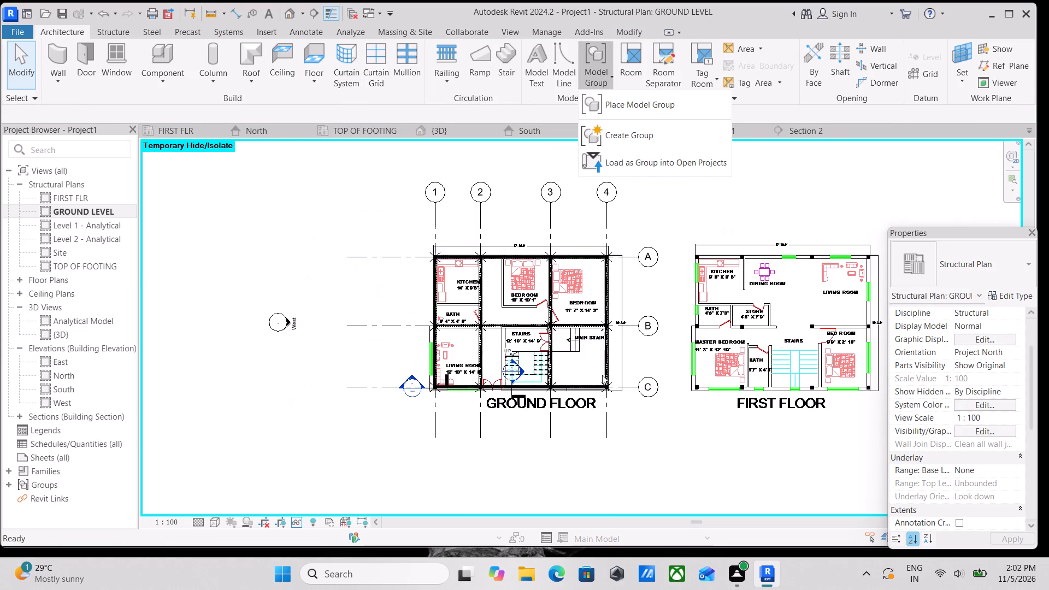
In the 3D view, temporarily hide the lower DWG import lying beneath the ground floor slab.
{"action": "left_click", "coordinate": [433, 127]}
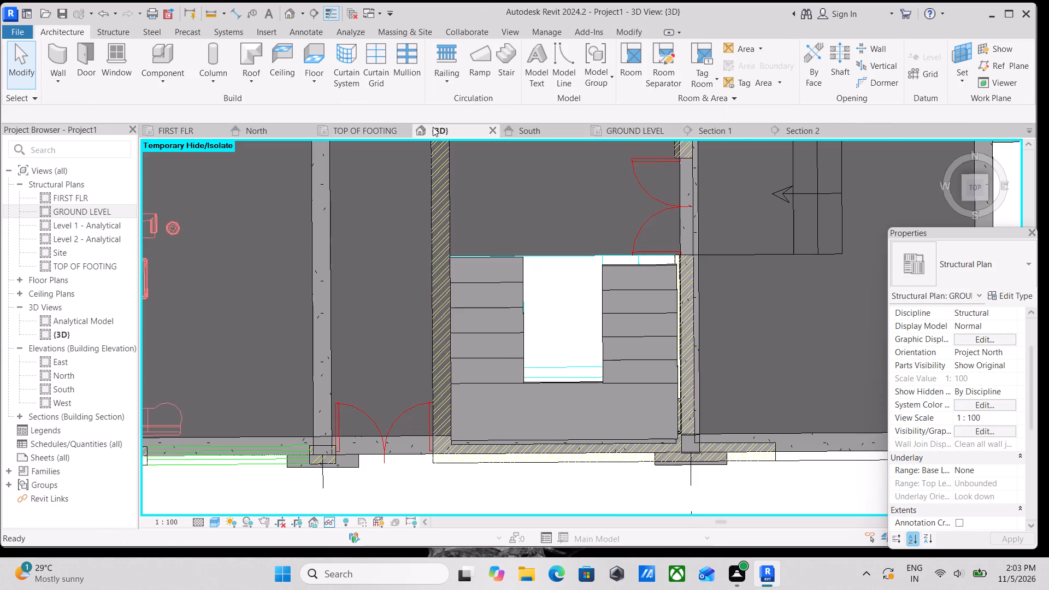
{"action": "scroll", "coordinate": [510, 356], "scroll_direction": "down", "scroll_amount": 7}
{"action": "middle_click_drag", "start_coordinate": [561, 403], "coordinate": [629, 227], "text": "shift"}
{"action": "middle_click_drag", "start_coordinate": [628, 394], "coordinate": [559, 249], "text": "shift"}
{"action": "middle_click_drag", "start_coordinate": [683, 414], "coordinate": [512, 308]}
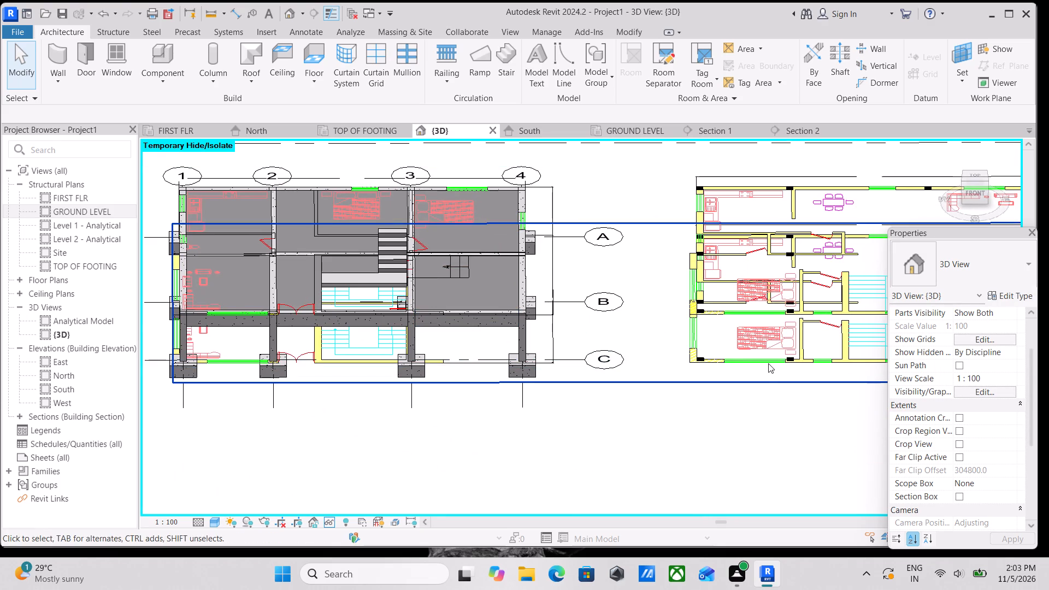
{"action": "left_click", "coordinate": [768, 363]}
{"action": "middle_click_drag", "start_coordinate": [646, 357], "coordinate": [654, 385]}
{"action": "type", "text": "HH"}
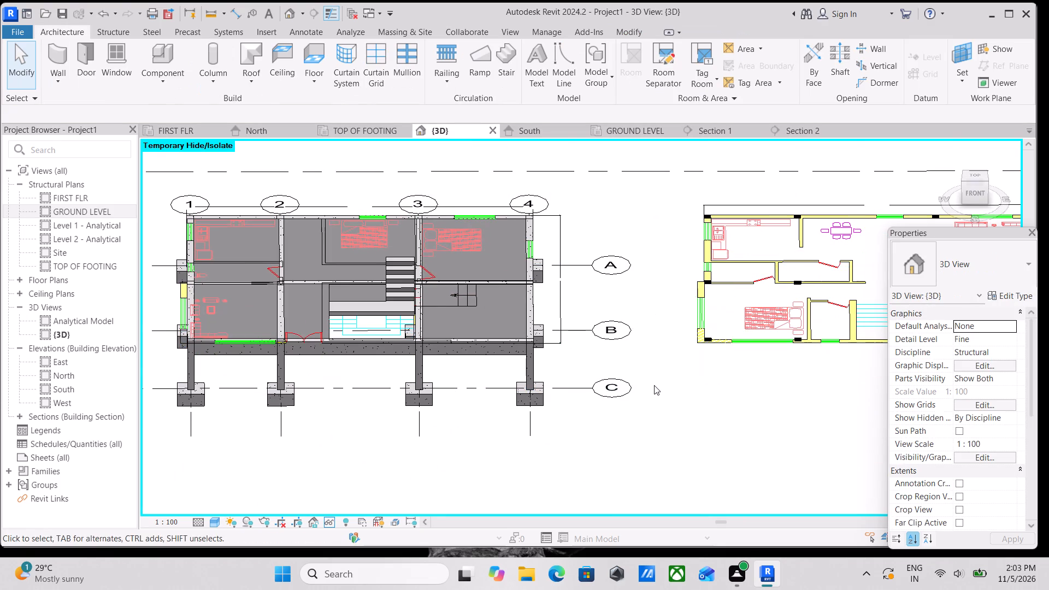
Examine the stair and the surrounding slab, beams and columns from several 3D angles.
{"action": "scroll", "coordinate": [447, 356], "scroll_direction": "down", "scroll_amount": 2}
{"action": "middle_click_drag", "start_coordinate": [441, 355], "coordinate": [682, 392]}
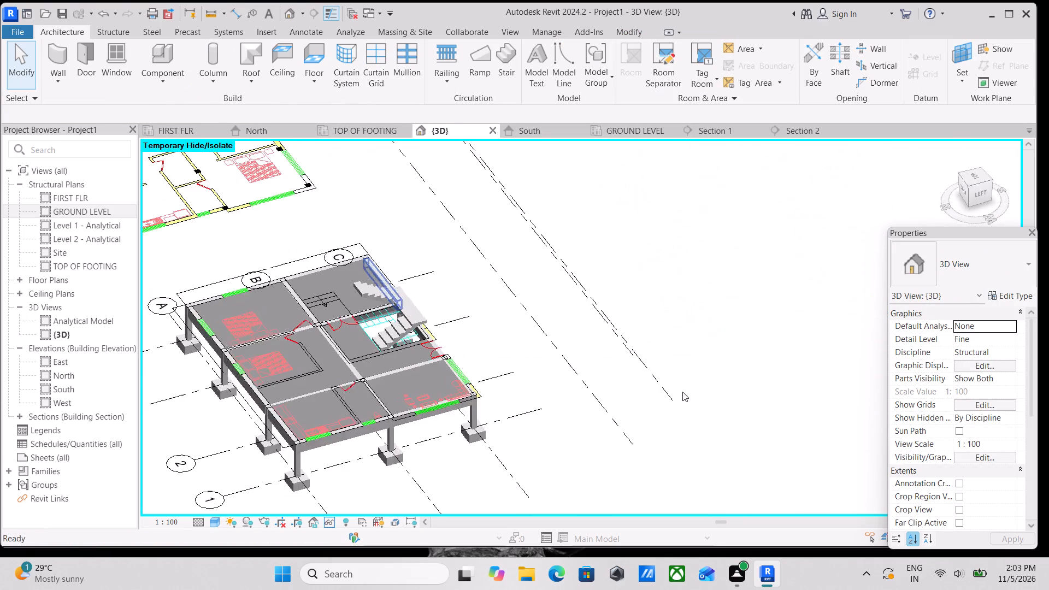
{"action": "middle_click_drag", "start_coordinate": [580, 403], "coordinate": [355, 453], "text": "shift"}
{"action": "scroll", "coordinate": [387, 328], "scroll_direction": "up", "scroll_amount": 5}
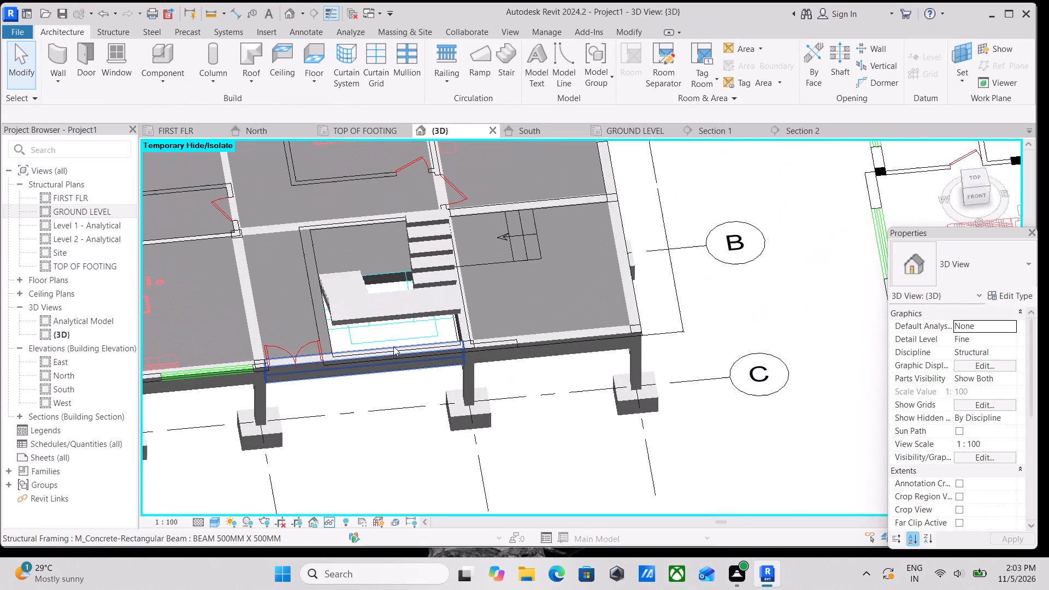
{"action": "middle_click_drag", "start_coordinate": [412, 375], "coordinate": [452, 314], "text": "shift"}
{"action": "scroll", "coordinate": [355, 426], "scroll_direction": "down", "scroll_amount": 1}
{"action": "middle_click_drag", "start_coordinate": [356, 426], "coordinate": [565, 397]}
{"action": "scroll", "coordinate": [427, 387], "scroll_direction": "up", "scroll_amount": 2}
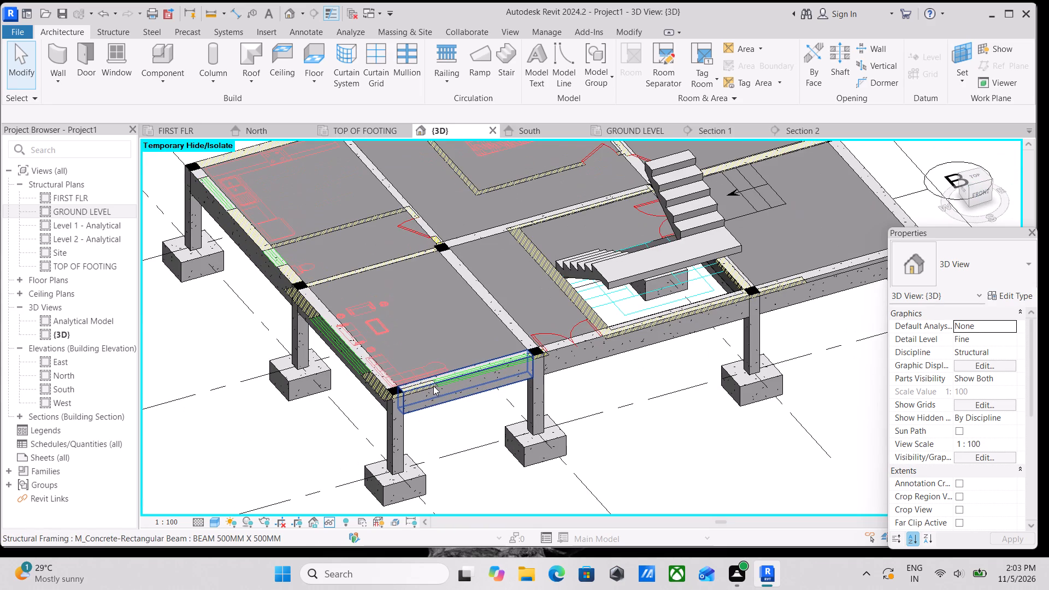
{"action": "middle_click_drag", "start_coordinate": [527, 363], "coordinate": [369, 429]}
{"action": "left_click", "coordinate": [472, 393]}
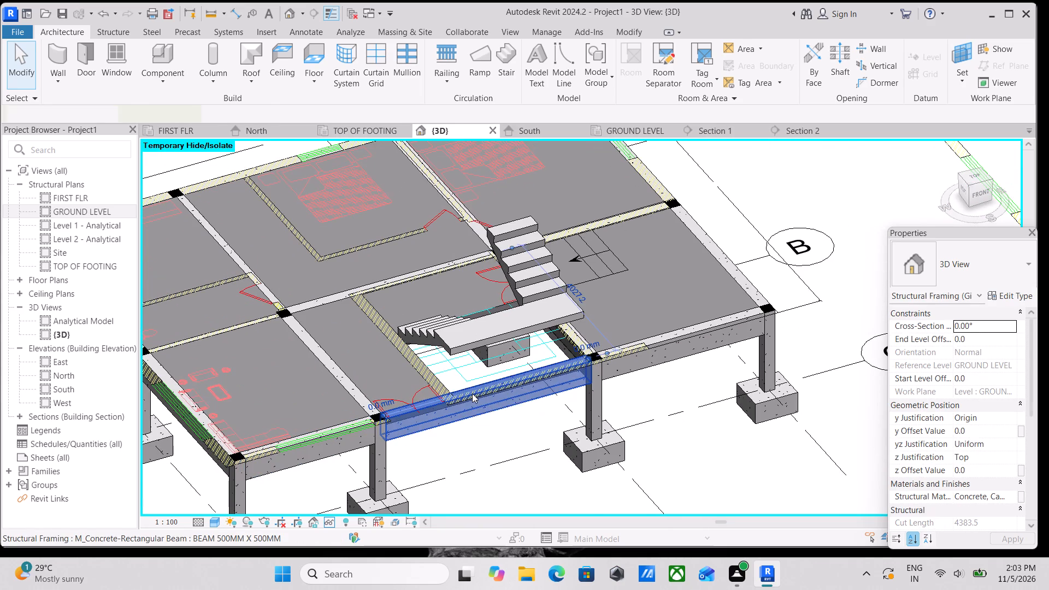
{"action": "scroll", "coordinate": [472, 393], "scroll_direction": "down", "scroll_amount": 3}
{"action": "middle_click_drag", "start_coordinate": [600, 397], "coordinate": [475, 462]}
{"action": "key", "text": "Escape"}
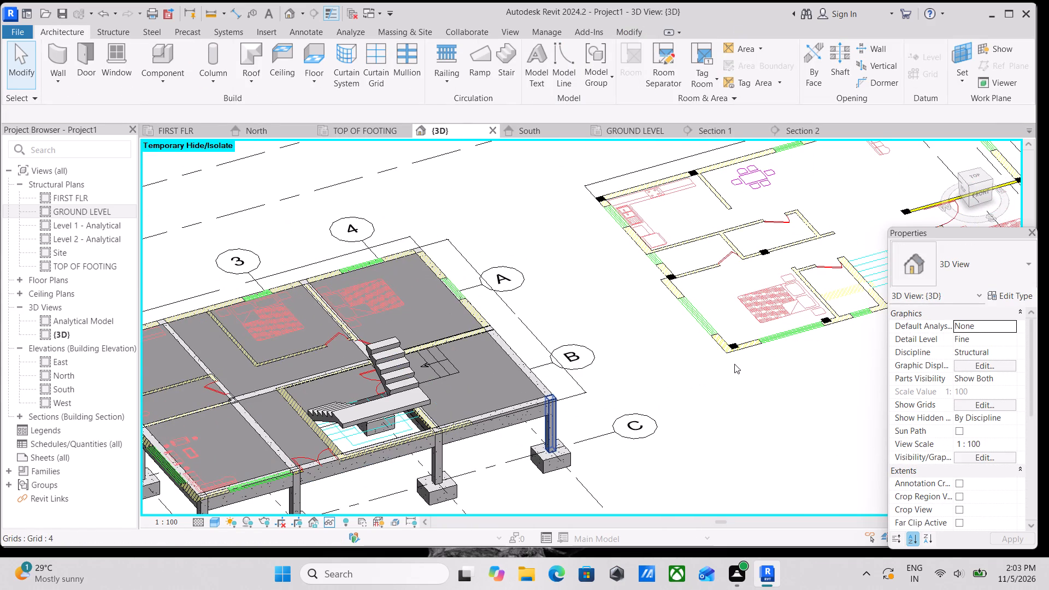
Temporarily hide the remaining PROJECT G+1.dwg import on GROUND LEVEL in the 3D view.
{"action": "scroll", "coordinate": [729, 369], "scroll_direction": "down", "scroll_amount": 2}
{"action": "scroll", "coordinate": [692, 397], "scroll_direction": "down", "scroll_amount": 3}
{"action": "left_click", "coordinate": [711, 365]}
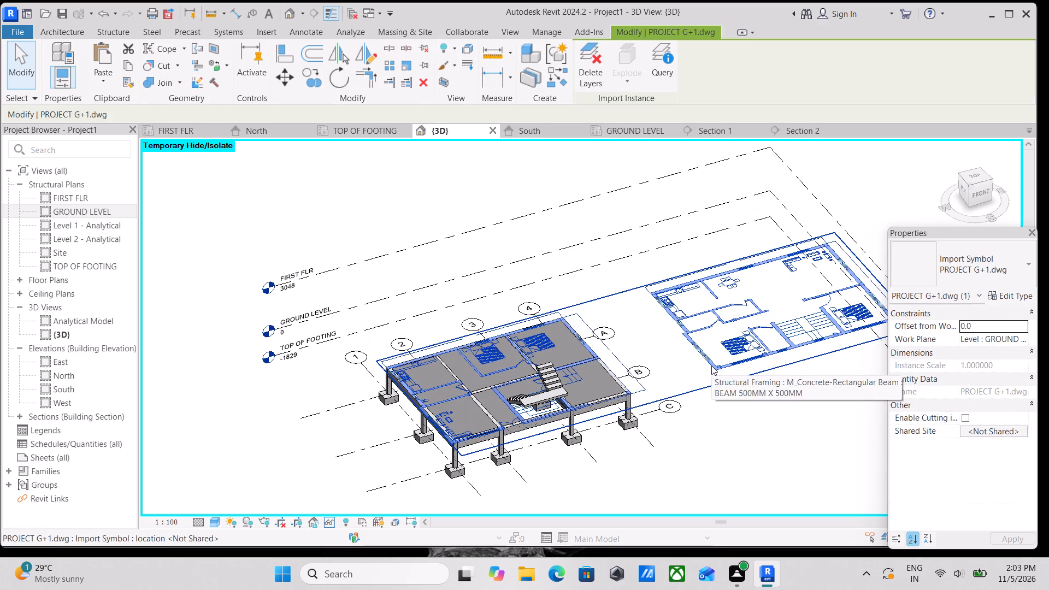
{"action": "type", "text": "HH"}
Open the cast-in-place stair for editing, seen from the top in the 3D view.
{"action": "scroll", "coordinate": [559, 410], "scroll_direction": "up", "scroll_amount": 3}
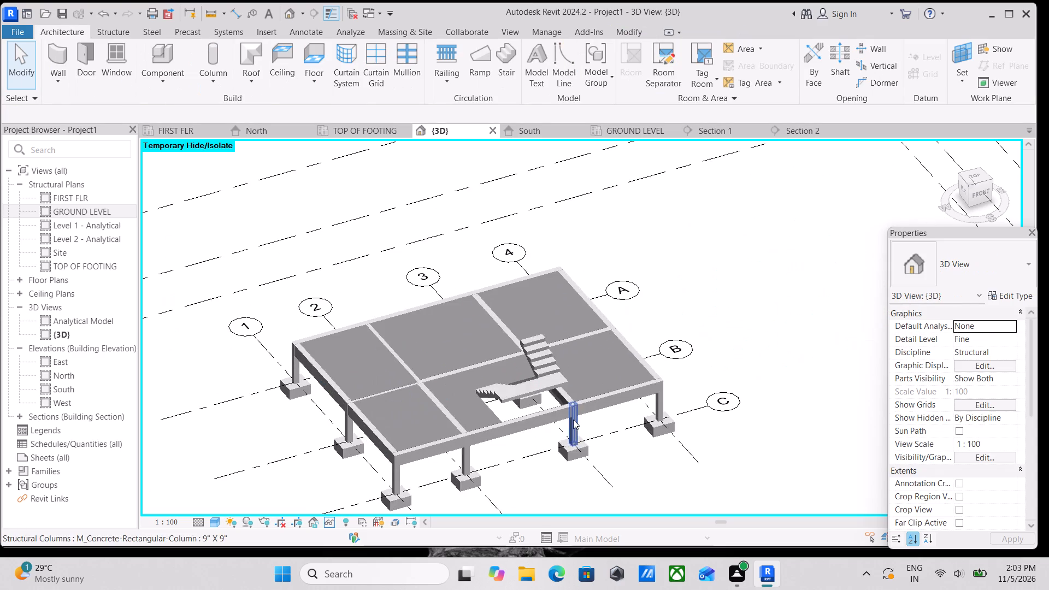
{"action": "scroll", "coordinate": [531, 355], "scroll_direction": "up", "scroll_amount": 2}
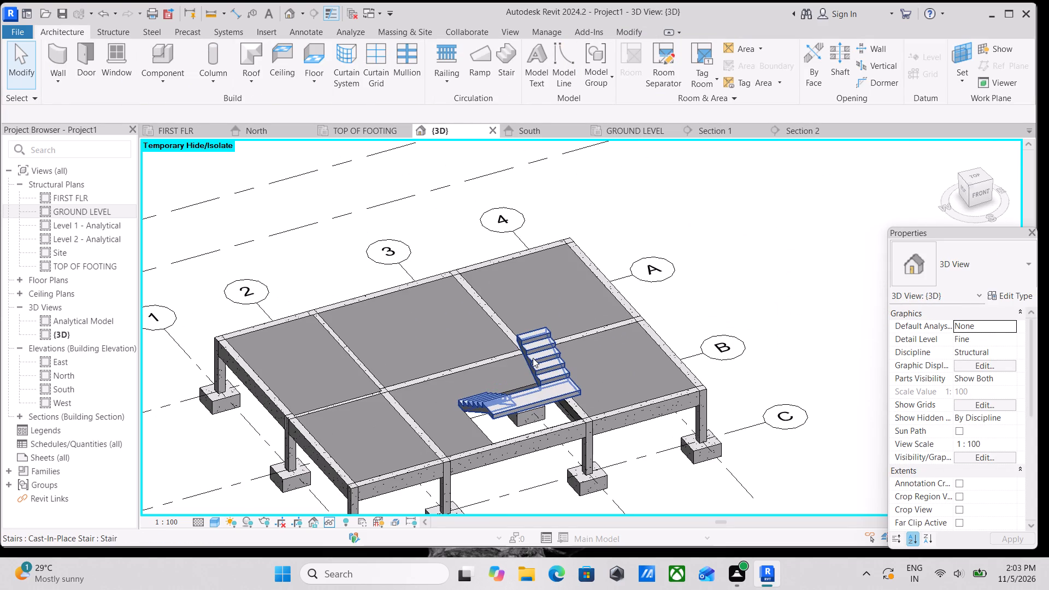
{"action": "left_click", "coordinate": [534, 357]}
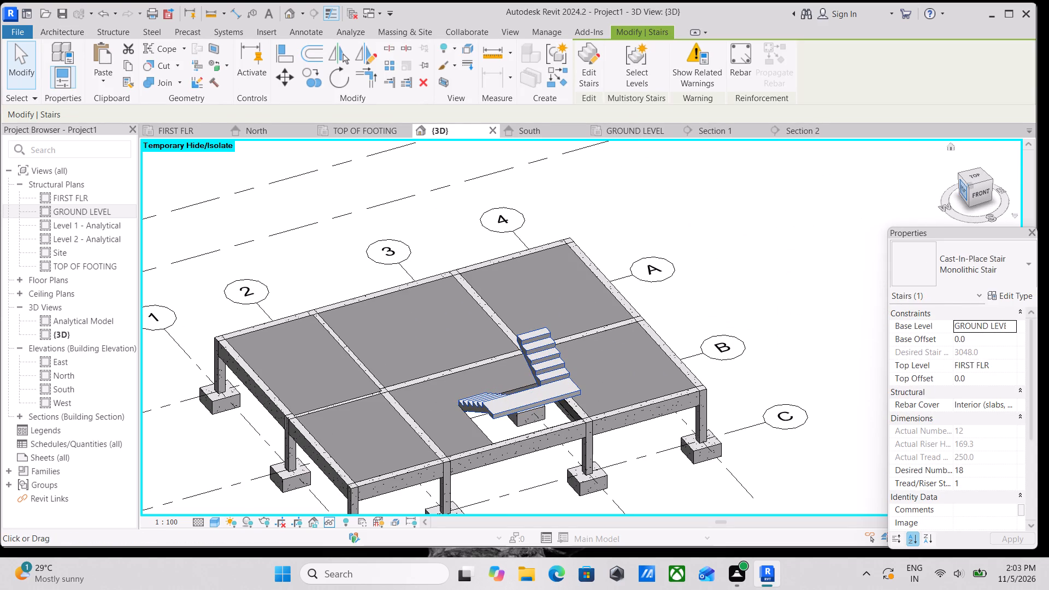
{"action": "left_click", "coordinate": [974, 181]}
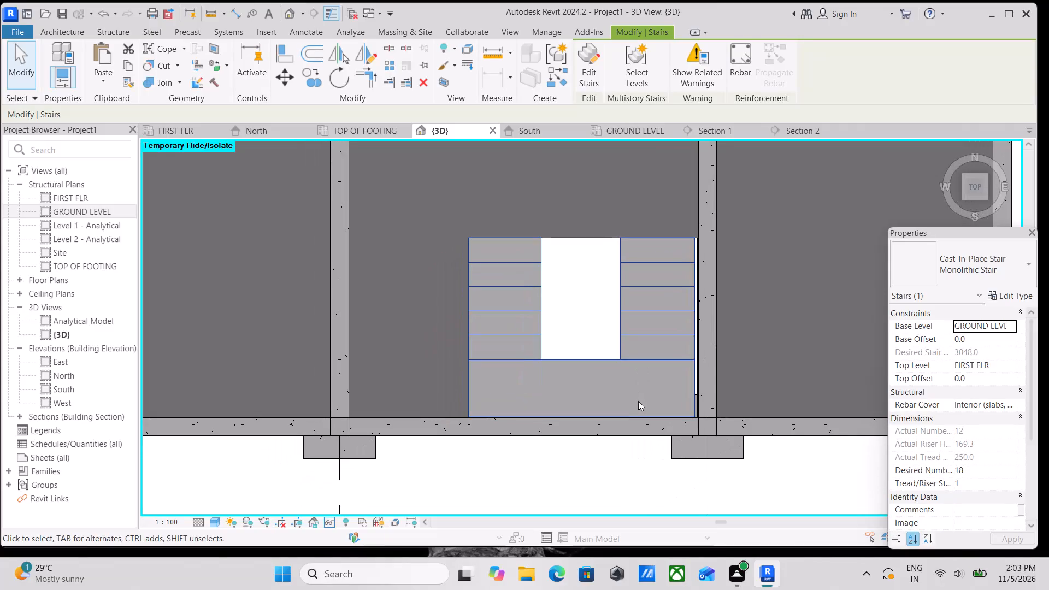
{"action": "left_click", "coordinate": [622, 418]}
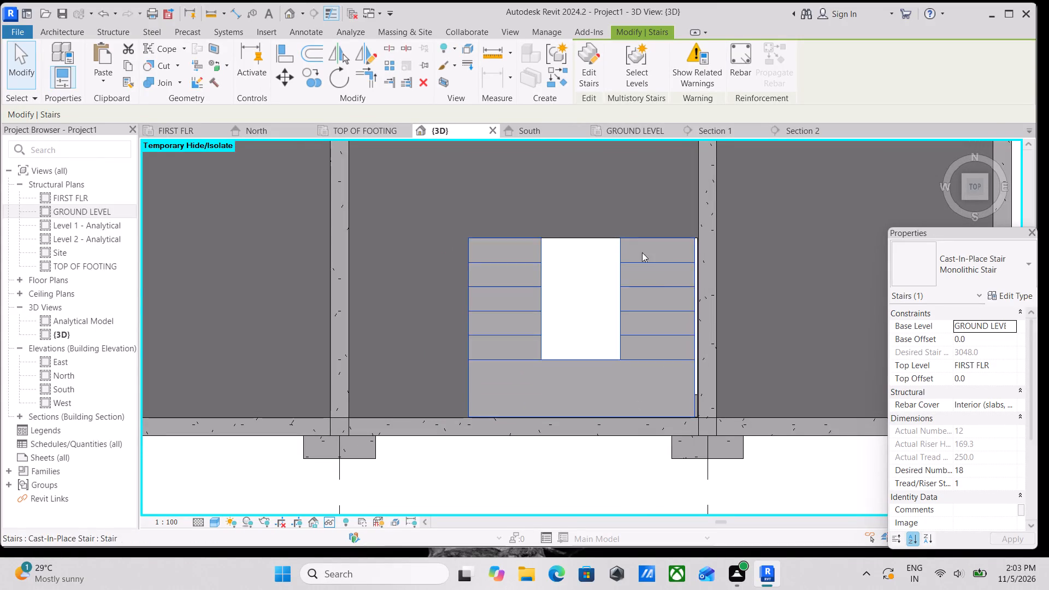
{"action": "left_click", "coordinate": [622, 258]}
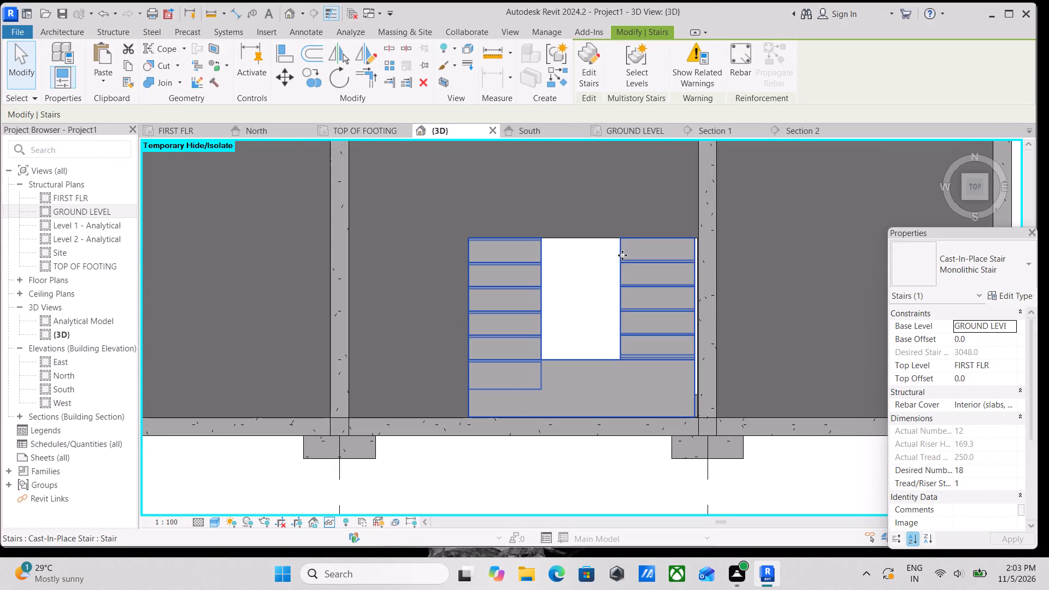
{"action": "left_click", "coordinate": [586, 70]}
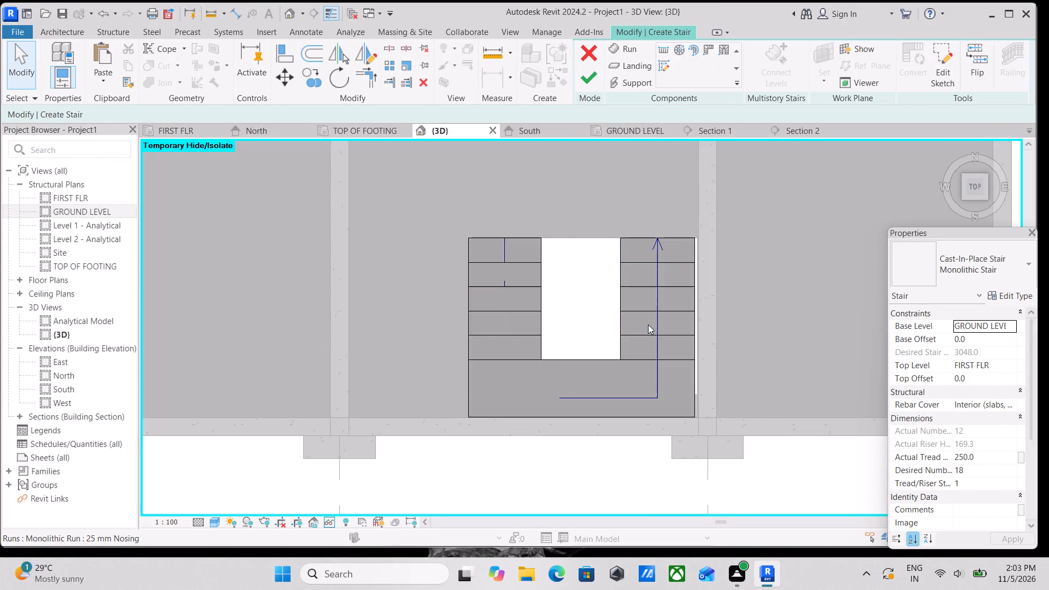
Select the stair's U-shaped monolithic run and open its sketch for editing.
{"action": "middle_click_drag", "start_coordinate": [647, 329], "coordinate": [633, 399]}
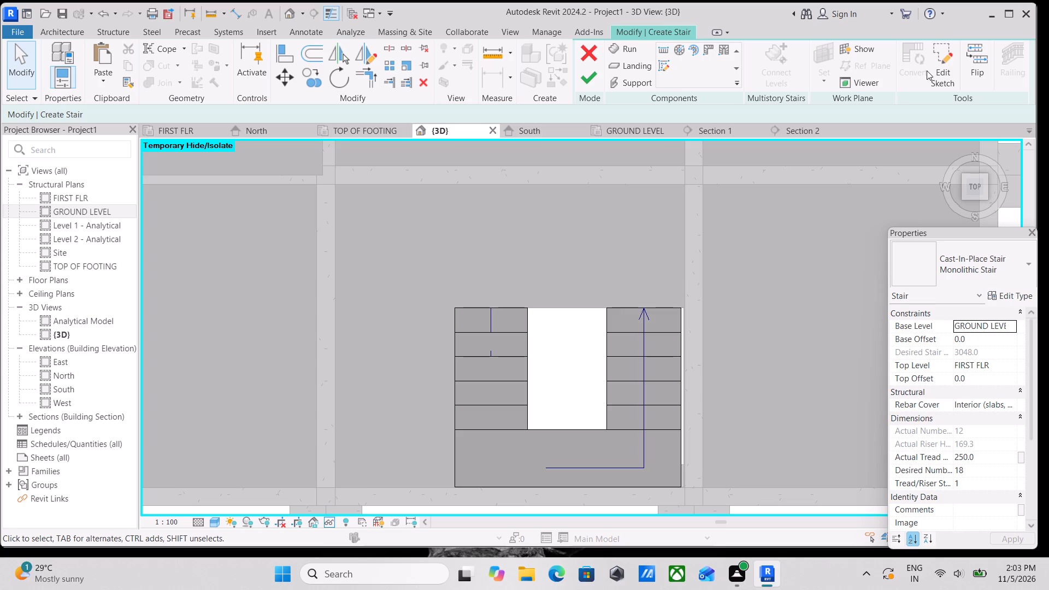
{"action": "left_click", "coordinate": [941, 68]}
{"action": "left_click", "coordinate": [945, 61]}
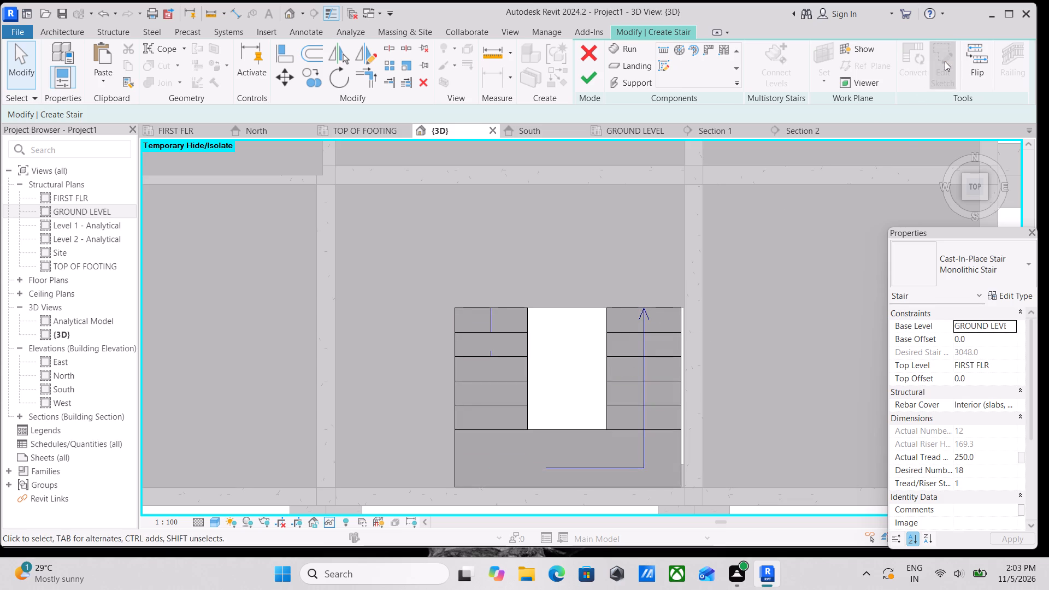
{"action": "left_click", "coordinate": [606, 353]}
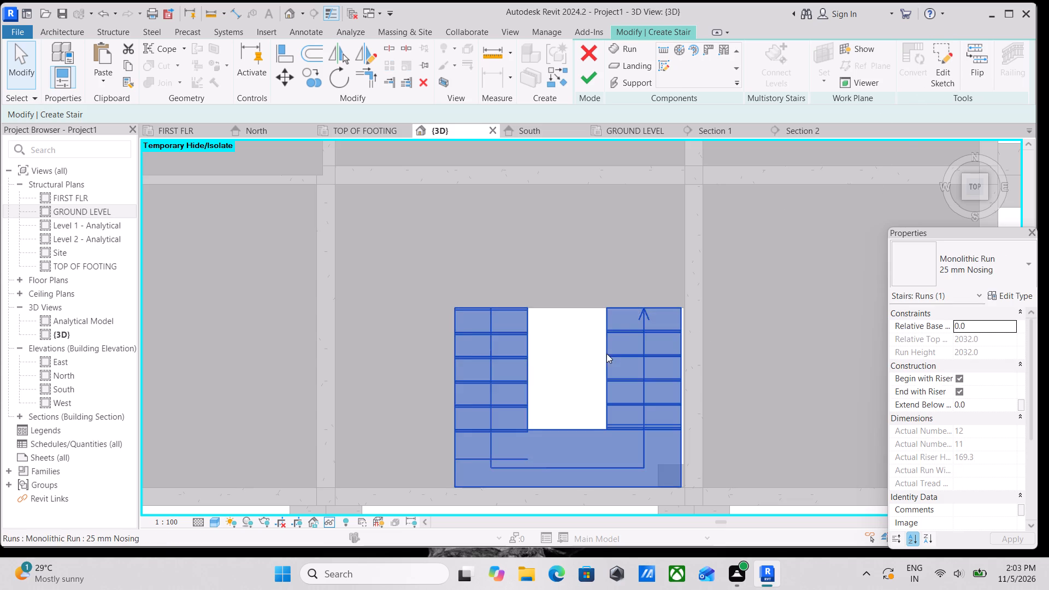
{"action": "left_click", "coordinate": [942, 61]}
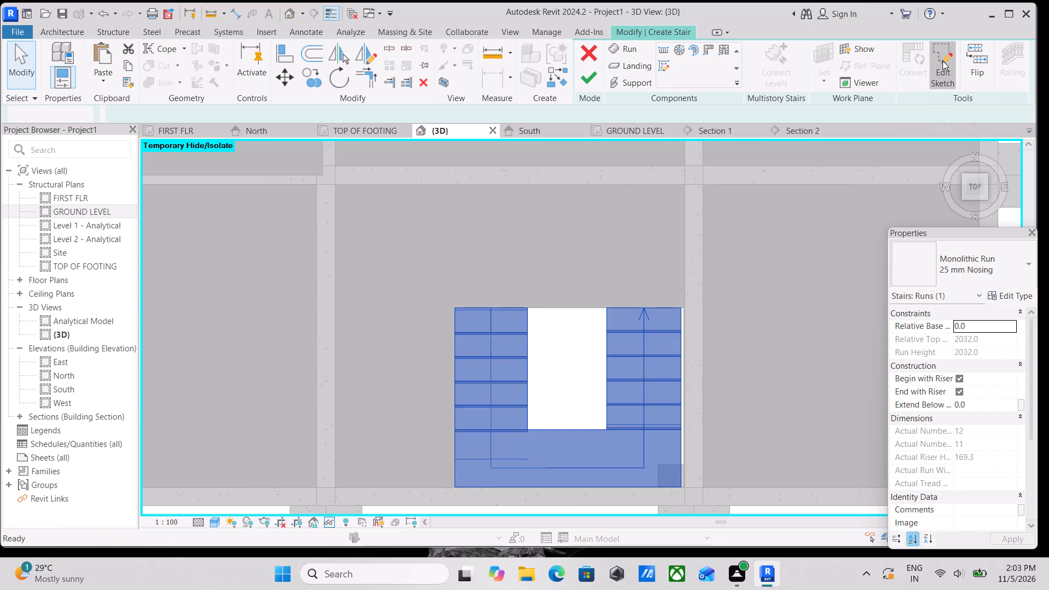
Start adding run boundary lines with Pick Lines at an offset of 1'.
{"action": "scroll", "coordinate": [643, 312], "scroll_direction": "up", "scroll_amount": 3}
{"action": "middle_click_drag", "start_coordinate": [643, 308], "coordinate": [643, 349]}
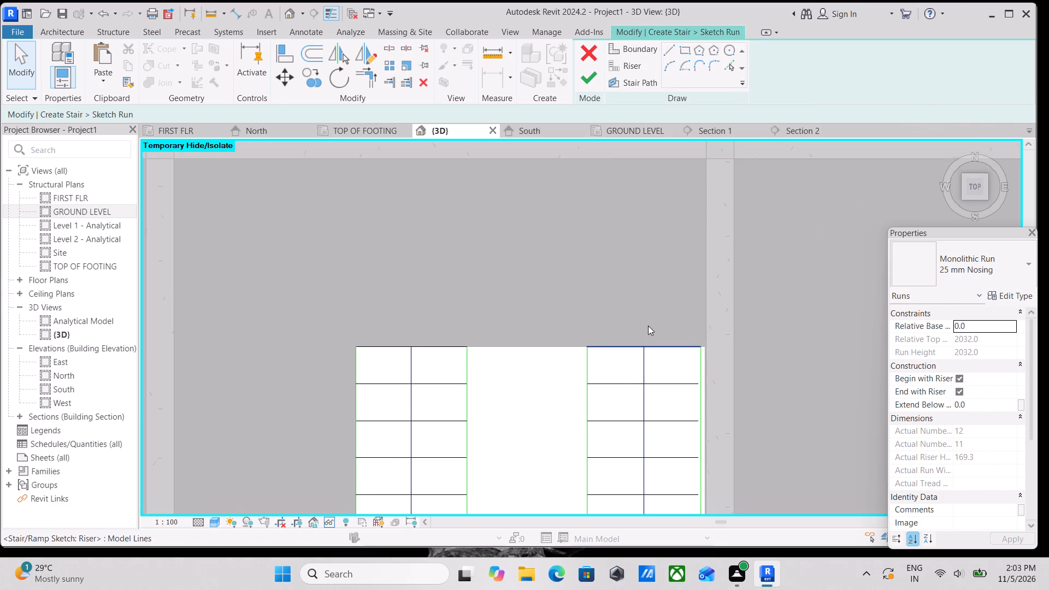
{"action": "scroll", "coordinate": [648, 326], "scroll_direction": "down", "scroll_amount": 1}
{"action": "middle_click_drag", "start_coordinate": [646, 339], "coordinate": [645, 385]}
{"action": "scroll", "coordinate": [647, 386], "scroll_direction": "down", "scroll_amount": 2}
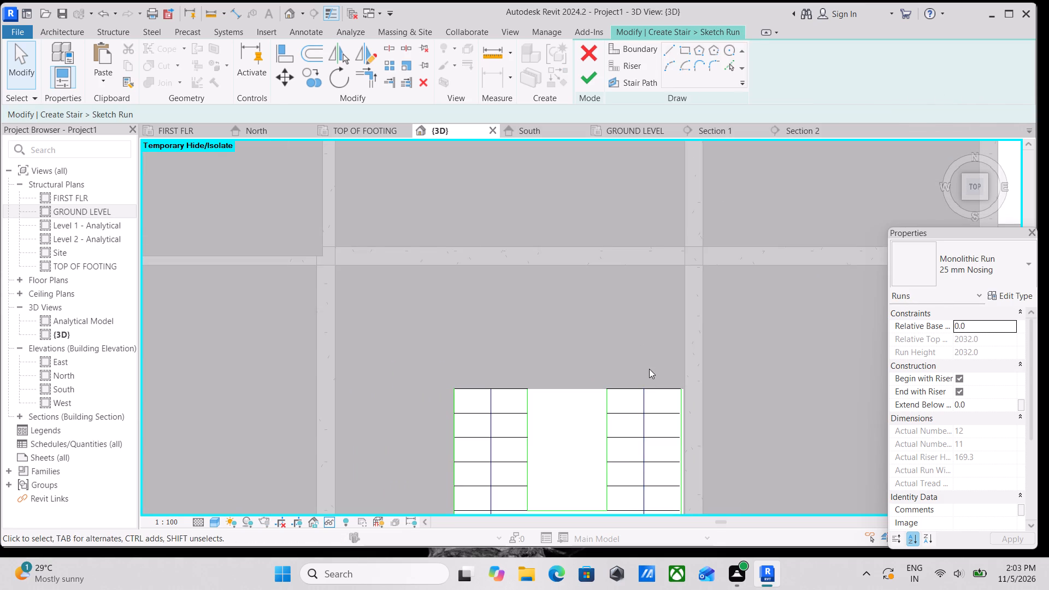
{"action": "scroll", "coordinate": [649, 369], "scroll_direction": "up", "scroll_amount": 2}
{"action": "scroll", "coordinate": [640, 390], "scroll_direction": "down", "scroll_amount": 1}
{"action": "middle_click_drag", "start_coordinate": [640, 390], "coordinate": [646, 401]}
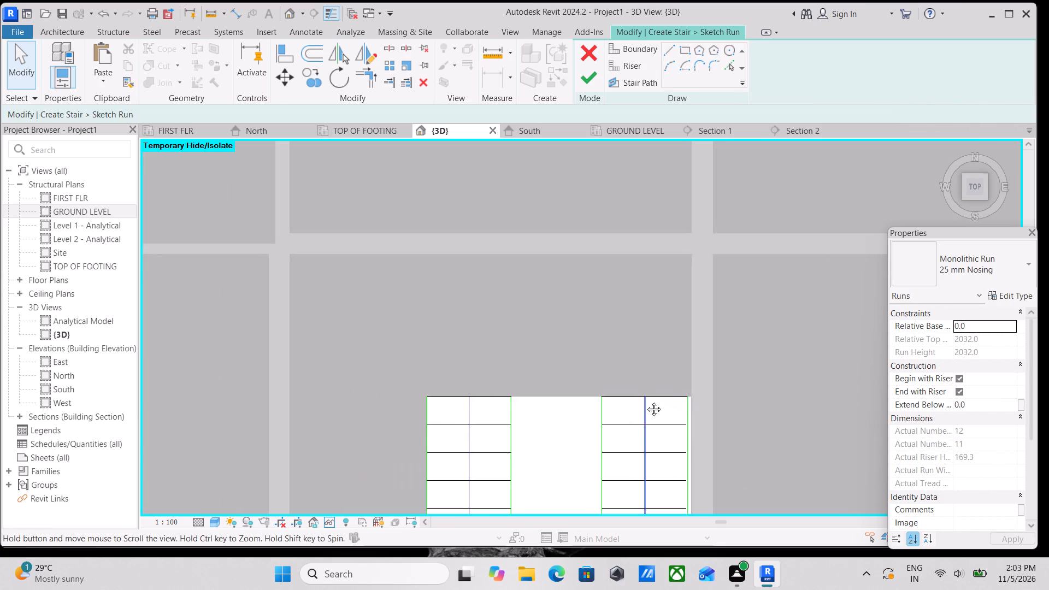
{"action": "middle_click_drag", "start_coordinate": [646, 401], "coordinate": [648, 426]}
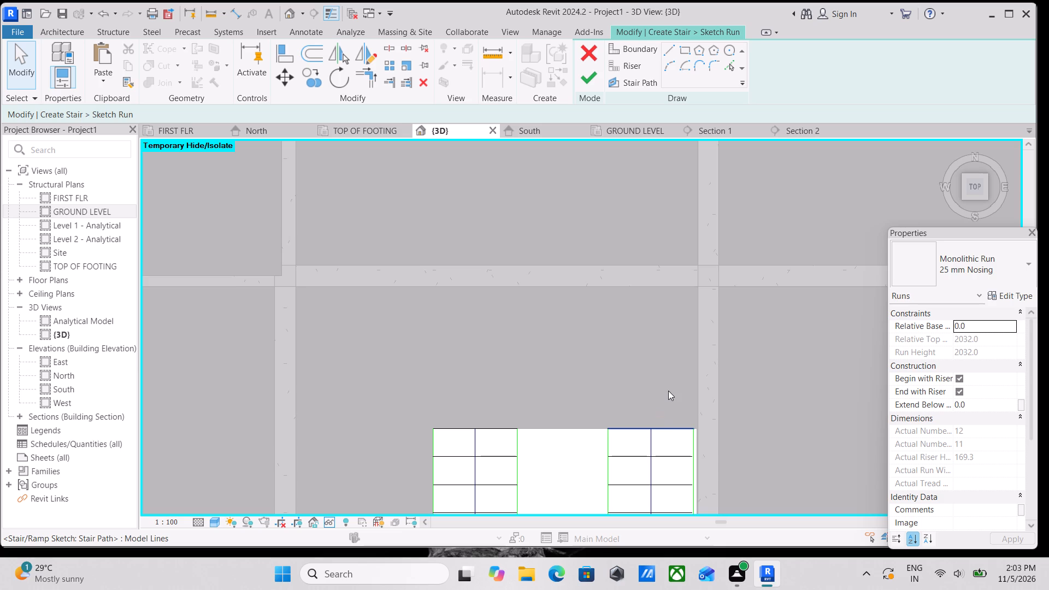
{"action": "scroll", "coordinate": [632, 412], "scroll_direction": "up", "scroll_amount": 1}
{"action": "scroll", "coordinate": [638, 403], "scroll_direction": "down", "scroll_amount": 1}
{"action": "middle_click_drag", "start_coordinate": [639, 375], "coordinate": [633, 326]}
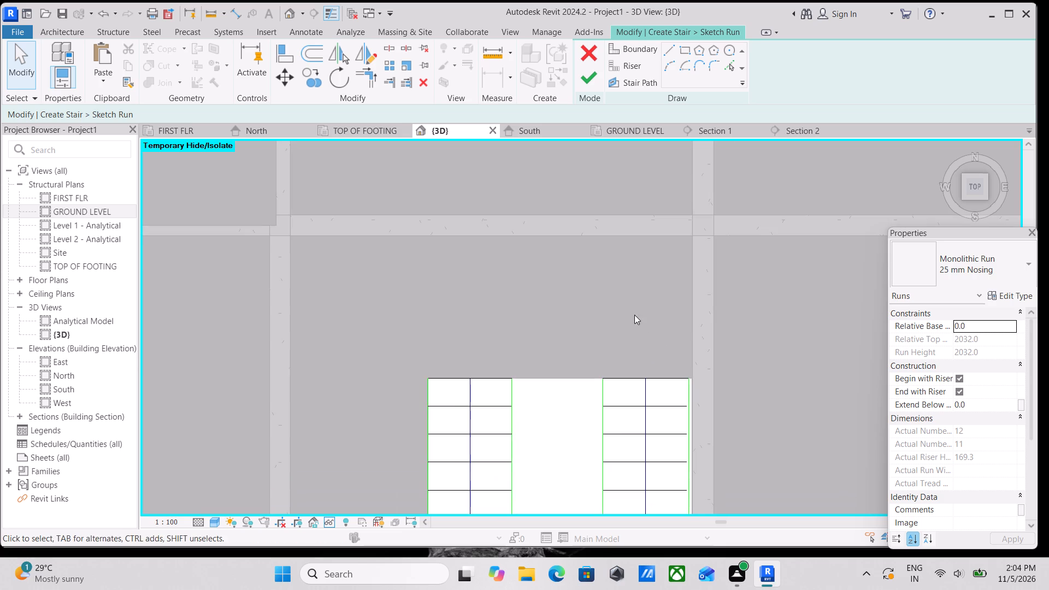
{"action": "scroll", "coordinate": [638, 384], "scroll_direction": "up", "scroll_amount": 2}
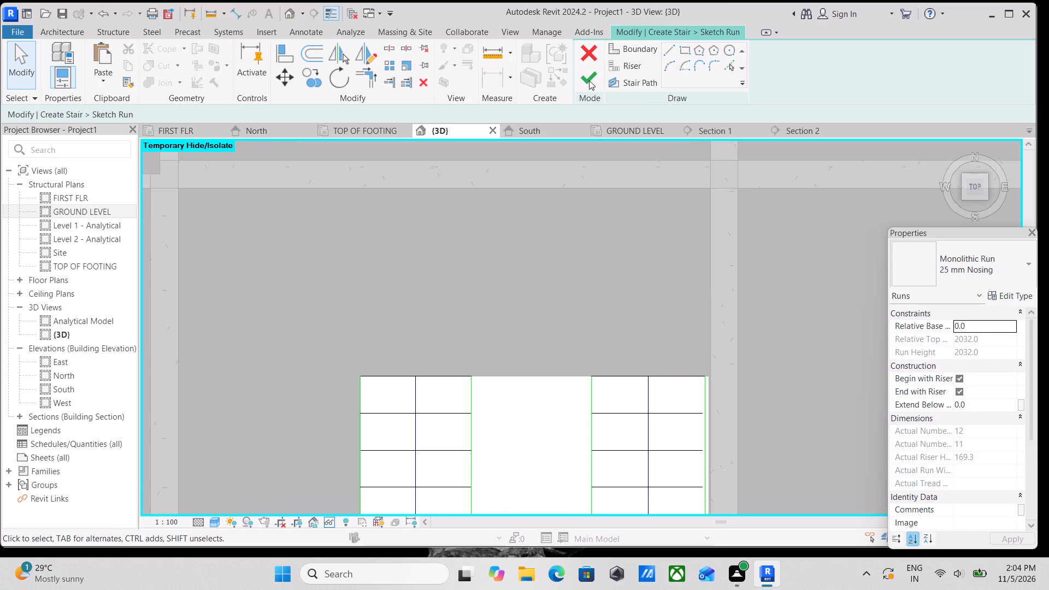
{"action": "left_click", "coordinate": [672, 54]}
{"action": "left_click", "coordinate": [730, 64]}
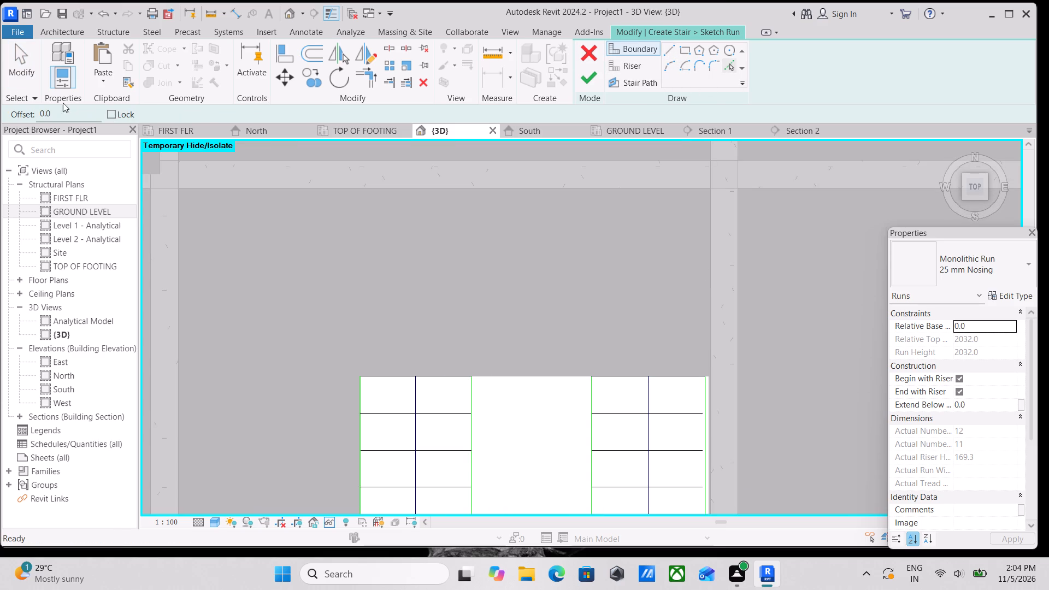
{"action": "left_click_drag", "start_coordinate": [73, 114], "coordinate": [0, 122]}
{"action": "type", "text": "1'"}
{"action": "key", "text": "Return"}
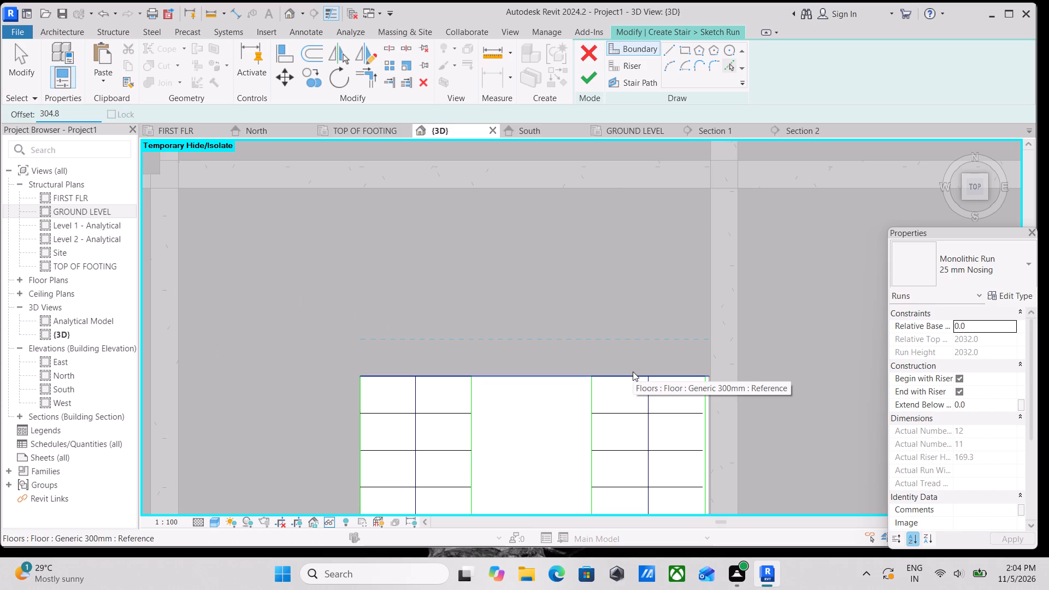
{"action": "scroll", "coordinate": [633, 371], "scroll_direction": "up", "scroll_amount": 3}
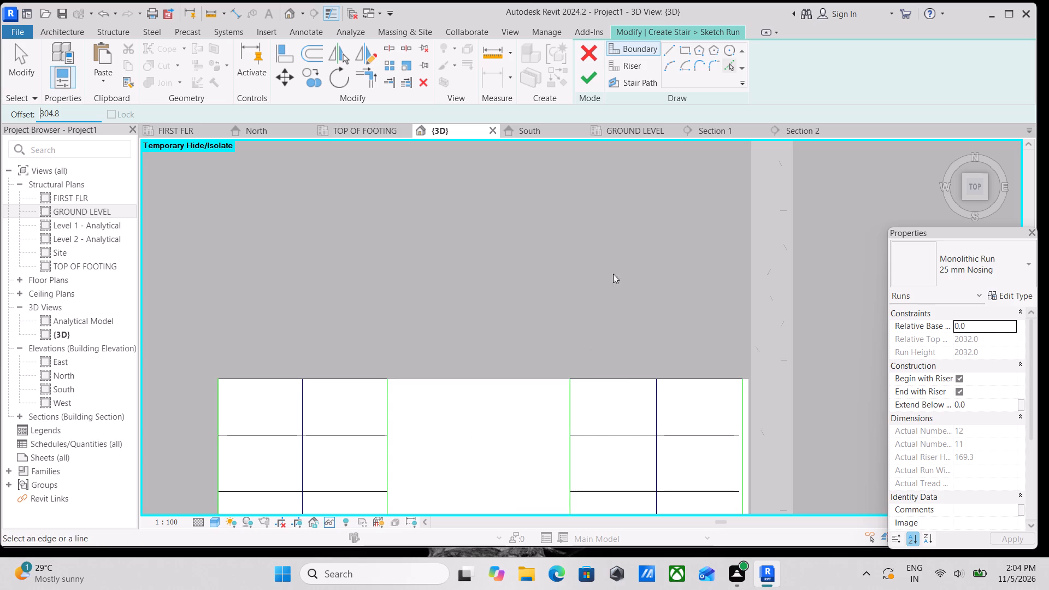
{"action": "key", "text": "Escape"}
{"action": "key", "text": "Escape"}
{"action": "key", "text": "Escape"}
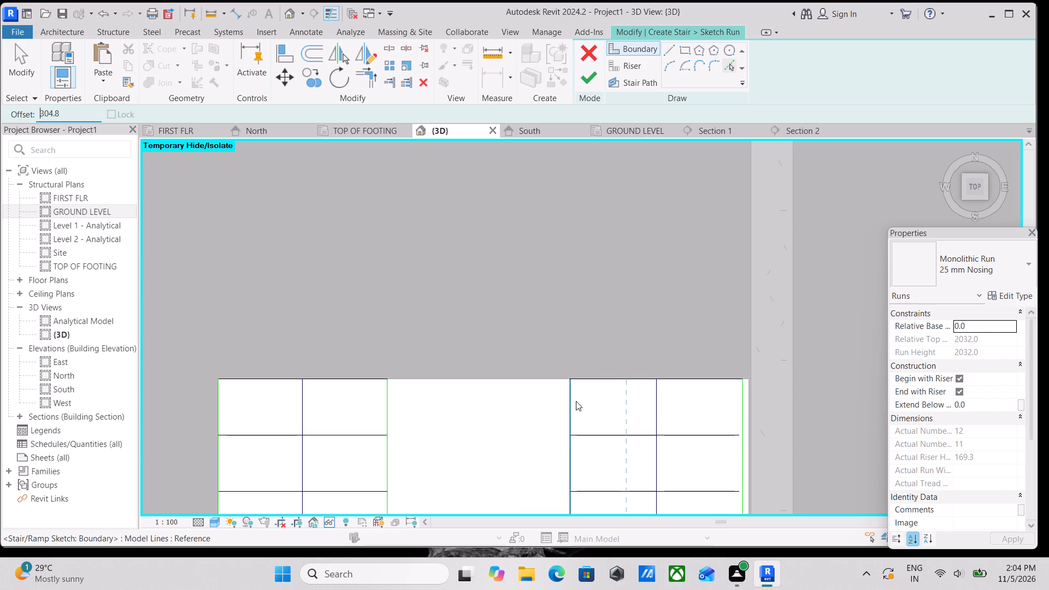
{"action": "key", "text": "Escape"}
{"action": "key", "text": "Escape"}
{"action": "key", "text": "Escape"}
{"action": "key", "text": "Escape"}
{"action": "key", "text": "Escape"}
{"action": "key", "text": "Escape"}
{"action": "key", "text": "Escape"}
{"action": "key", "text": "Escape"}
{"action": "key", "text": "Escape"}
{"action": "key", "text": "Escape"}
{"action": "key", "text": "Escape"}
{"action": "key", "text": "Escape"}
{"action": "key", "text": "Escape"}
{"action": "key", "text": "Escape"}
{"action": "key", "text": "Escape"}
Set the Pick Lines offset to 0 and try to pick the inner boundary line of the east flight.
{"action": "left_click_drag", "start_coordinate": [64, 115], "coordinate": [24, 124]}
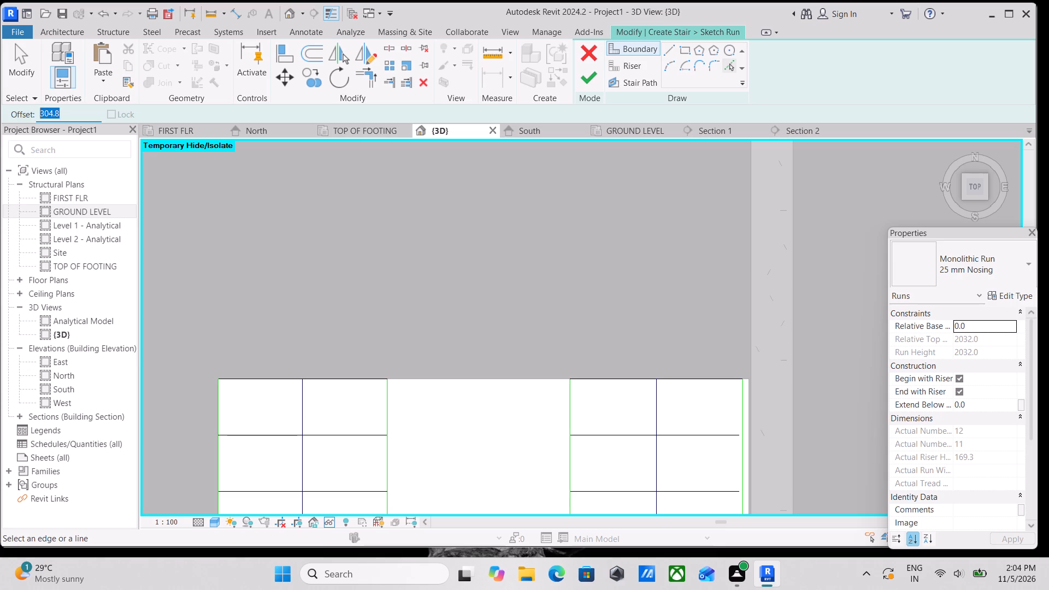
{"action": "left_click_drag", "start_coordinate": [24, 124], "coordinate": [10, 128]}
{"action": "key", "text": "0"}
{"action": "key", "text": "Return"}
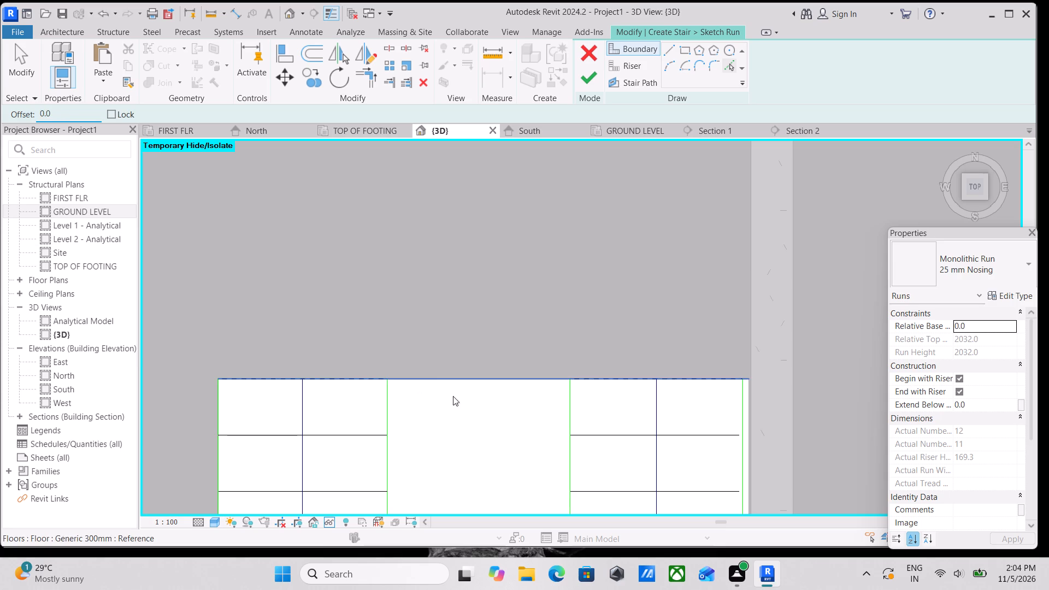
{"action": "key", "text": "Escape"}
{"action": "scroll", "coordinate": [573, 432], "scroll_direction": "up", "scroll_amount": 3}
{"action": "key", "text": "Escape"}
{"action": "left_click", "coordinate": [567, 398]}
{"action": "scroll", "coordinate": [567, 398], "scroll_direction": "down", "scroll_amount": 2}
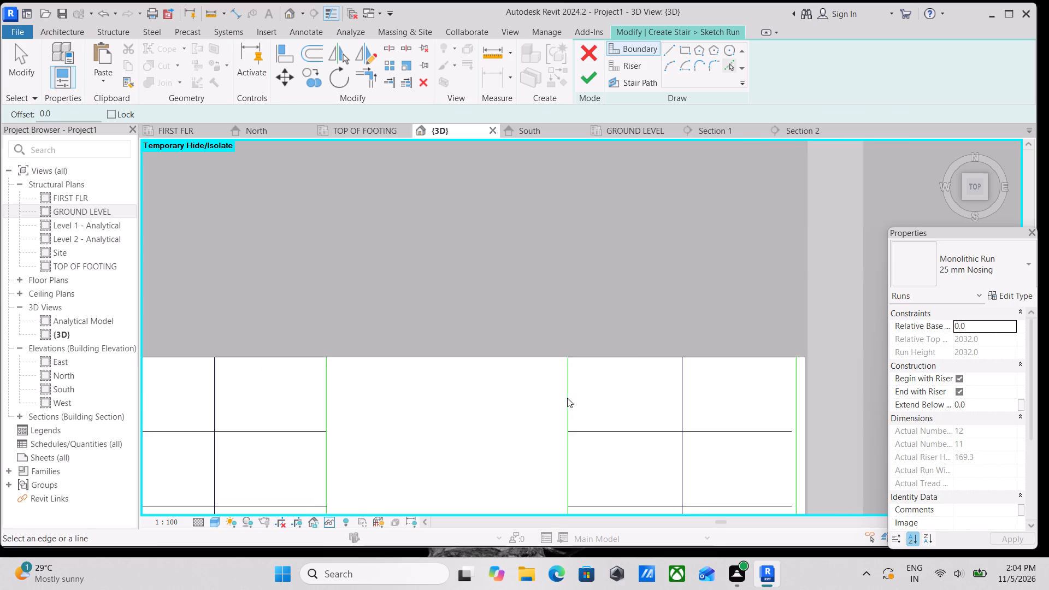
{"action": "scroll", "coordinate": [567, 398], "scroll_direction": "down", "scroll_amount": 2}
{"action": "left_click", "coordinate": [571, 398]}
{"action": "left_click", "coordinate": [567, 393]}
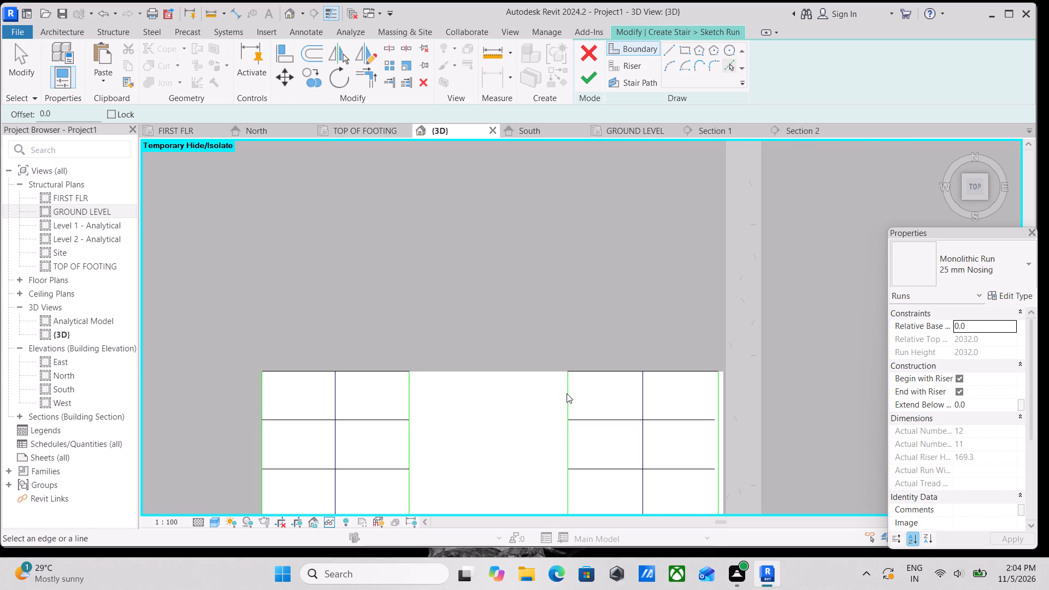
{"action": "scroll", "coordinate": [583, 373], "scroll_direction": "down", "scroll_amount": 2}
{"action": "left_click", "coordinate": [631, 400]}
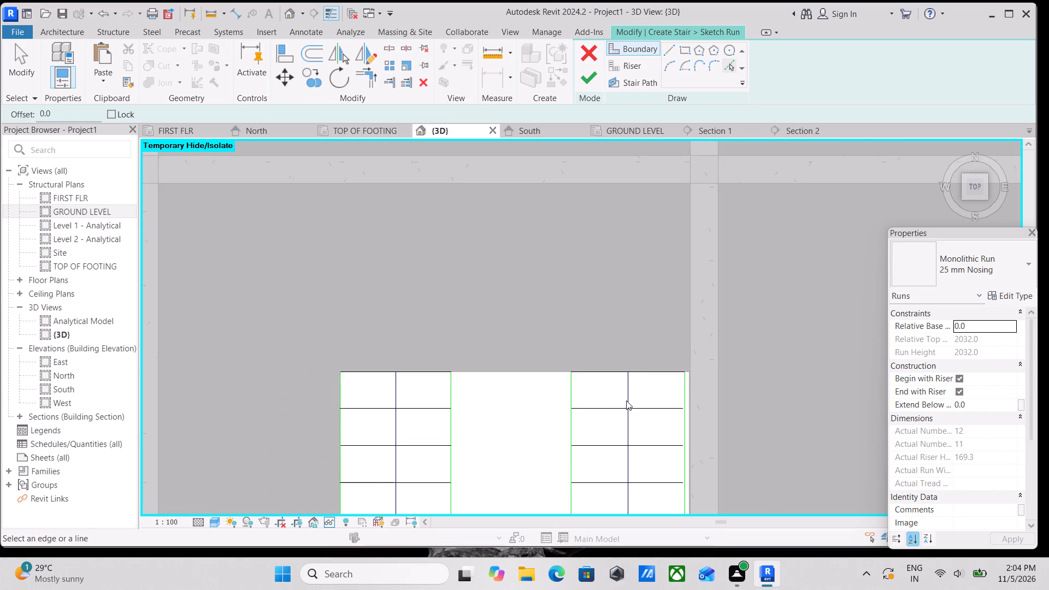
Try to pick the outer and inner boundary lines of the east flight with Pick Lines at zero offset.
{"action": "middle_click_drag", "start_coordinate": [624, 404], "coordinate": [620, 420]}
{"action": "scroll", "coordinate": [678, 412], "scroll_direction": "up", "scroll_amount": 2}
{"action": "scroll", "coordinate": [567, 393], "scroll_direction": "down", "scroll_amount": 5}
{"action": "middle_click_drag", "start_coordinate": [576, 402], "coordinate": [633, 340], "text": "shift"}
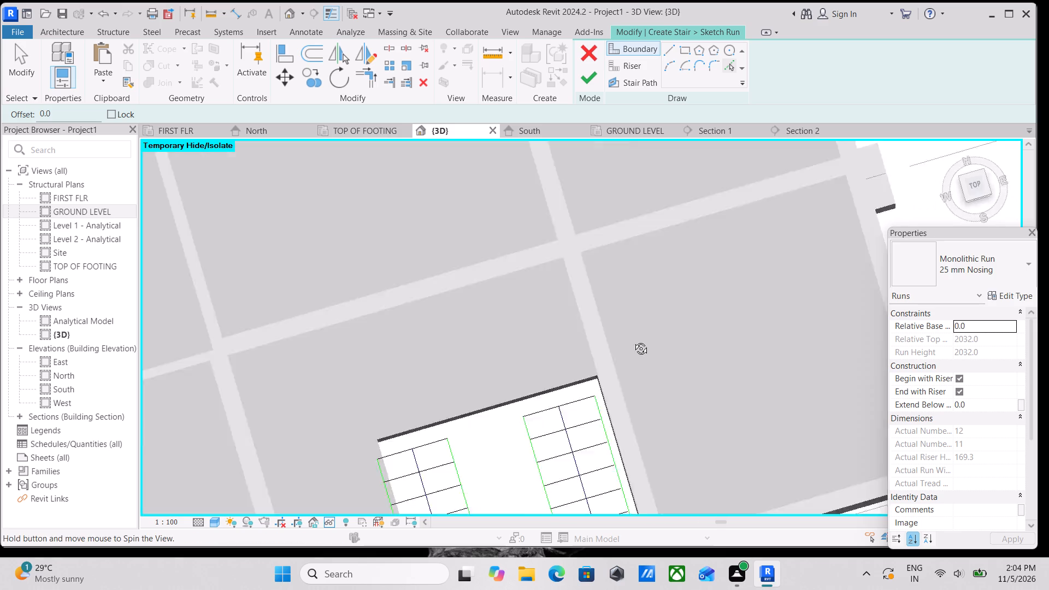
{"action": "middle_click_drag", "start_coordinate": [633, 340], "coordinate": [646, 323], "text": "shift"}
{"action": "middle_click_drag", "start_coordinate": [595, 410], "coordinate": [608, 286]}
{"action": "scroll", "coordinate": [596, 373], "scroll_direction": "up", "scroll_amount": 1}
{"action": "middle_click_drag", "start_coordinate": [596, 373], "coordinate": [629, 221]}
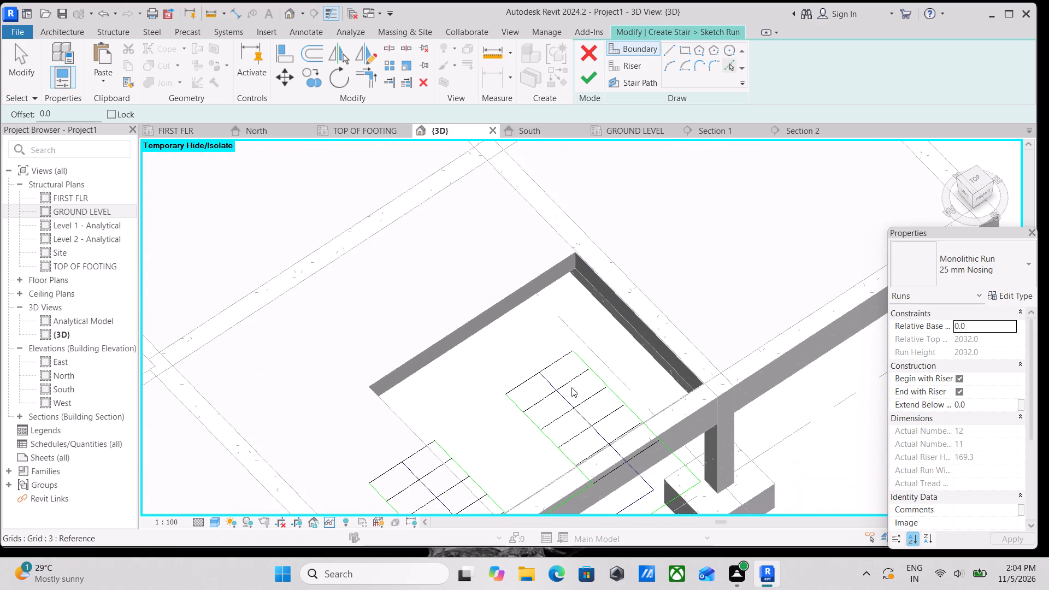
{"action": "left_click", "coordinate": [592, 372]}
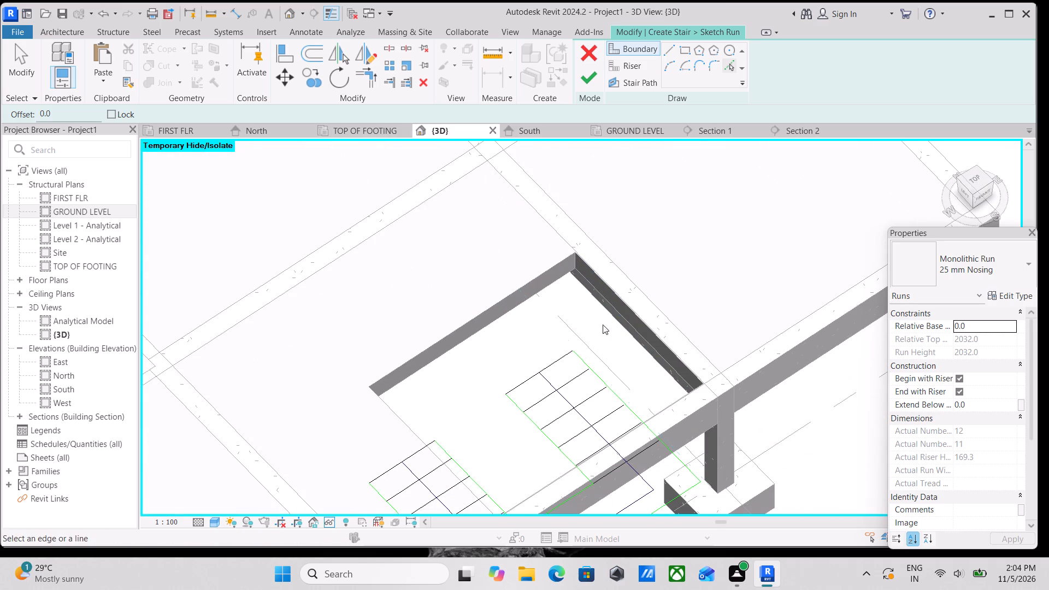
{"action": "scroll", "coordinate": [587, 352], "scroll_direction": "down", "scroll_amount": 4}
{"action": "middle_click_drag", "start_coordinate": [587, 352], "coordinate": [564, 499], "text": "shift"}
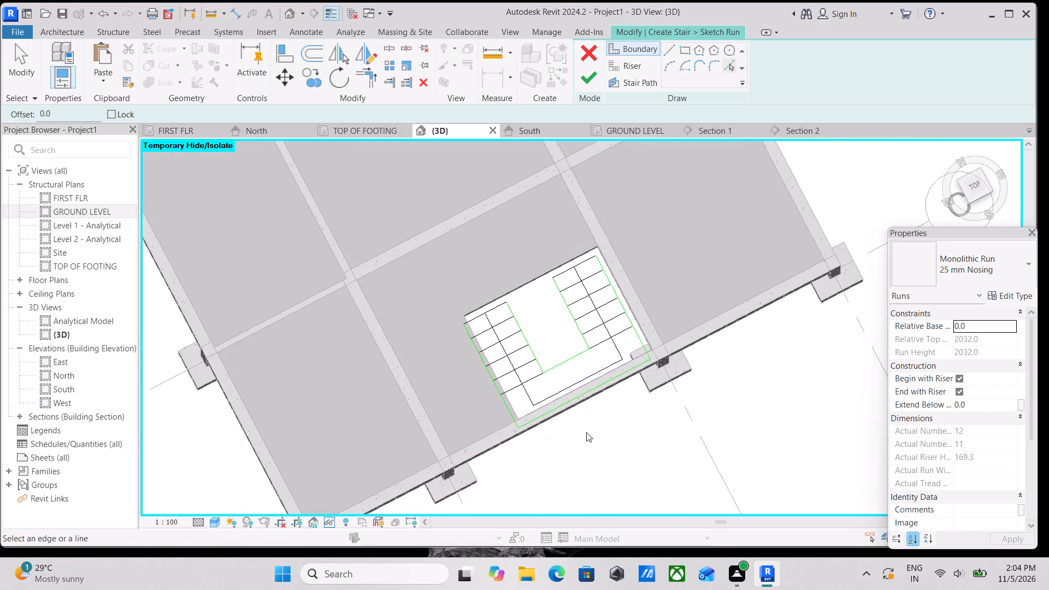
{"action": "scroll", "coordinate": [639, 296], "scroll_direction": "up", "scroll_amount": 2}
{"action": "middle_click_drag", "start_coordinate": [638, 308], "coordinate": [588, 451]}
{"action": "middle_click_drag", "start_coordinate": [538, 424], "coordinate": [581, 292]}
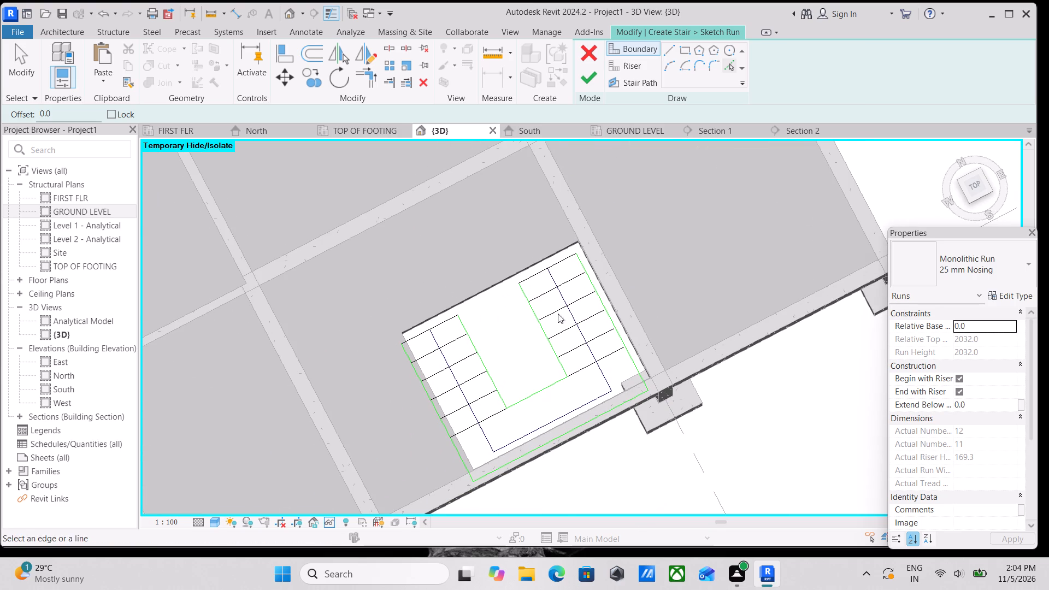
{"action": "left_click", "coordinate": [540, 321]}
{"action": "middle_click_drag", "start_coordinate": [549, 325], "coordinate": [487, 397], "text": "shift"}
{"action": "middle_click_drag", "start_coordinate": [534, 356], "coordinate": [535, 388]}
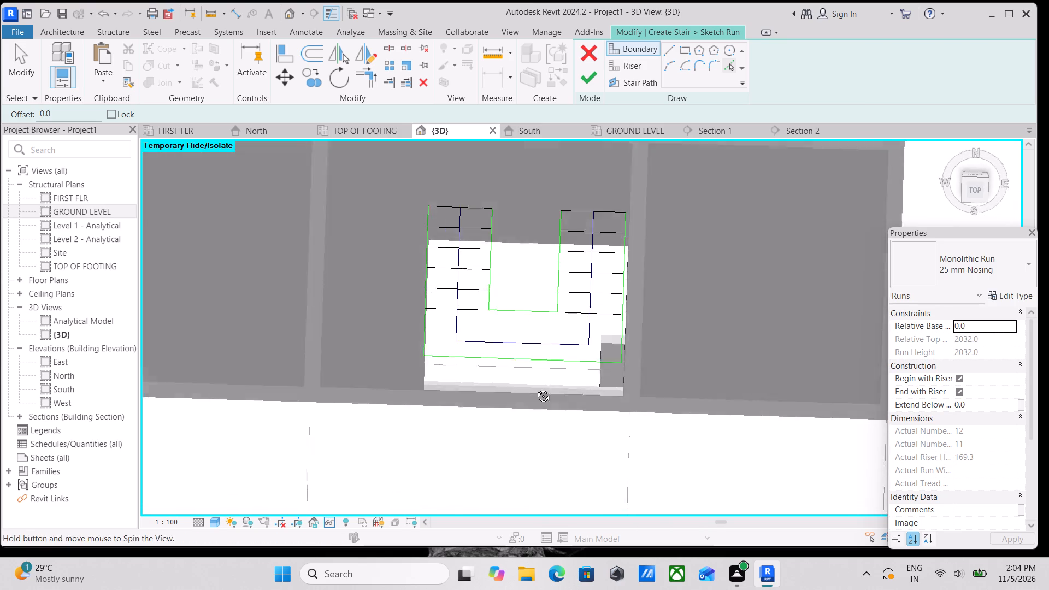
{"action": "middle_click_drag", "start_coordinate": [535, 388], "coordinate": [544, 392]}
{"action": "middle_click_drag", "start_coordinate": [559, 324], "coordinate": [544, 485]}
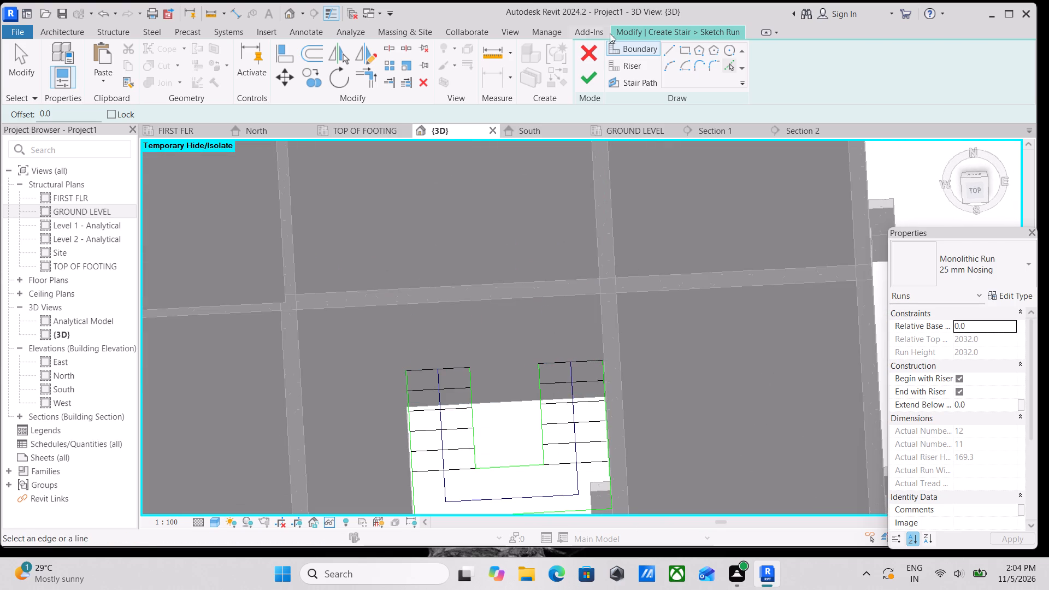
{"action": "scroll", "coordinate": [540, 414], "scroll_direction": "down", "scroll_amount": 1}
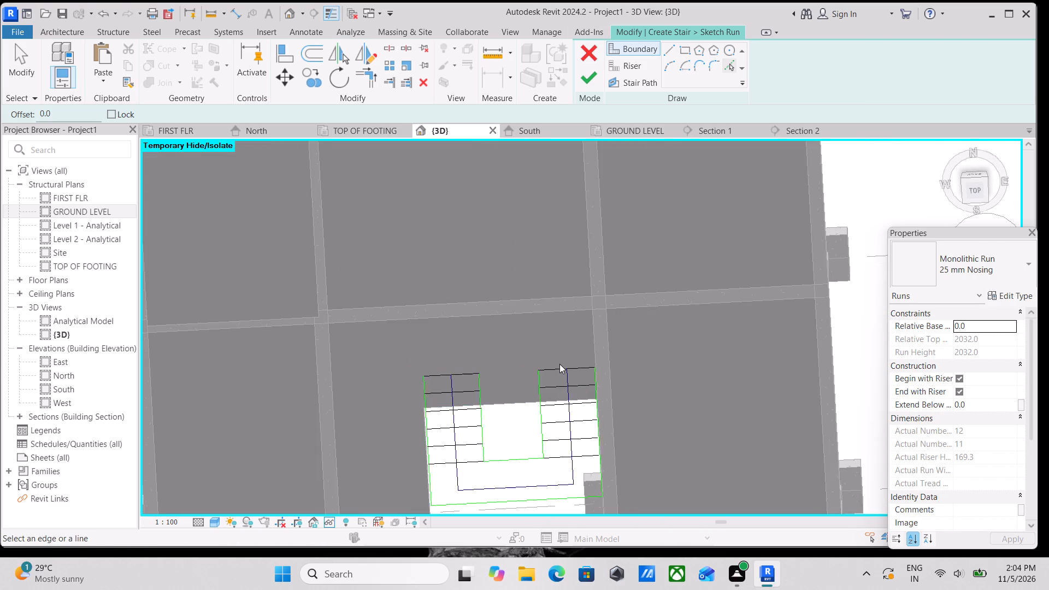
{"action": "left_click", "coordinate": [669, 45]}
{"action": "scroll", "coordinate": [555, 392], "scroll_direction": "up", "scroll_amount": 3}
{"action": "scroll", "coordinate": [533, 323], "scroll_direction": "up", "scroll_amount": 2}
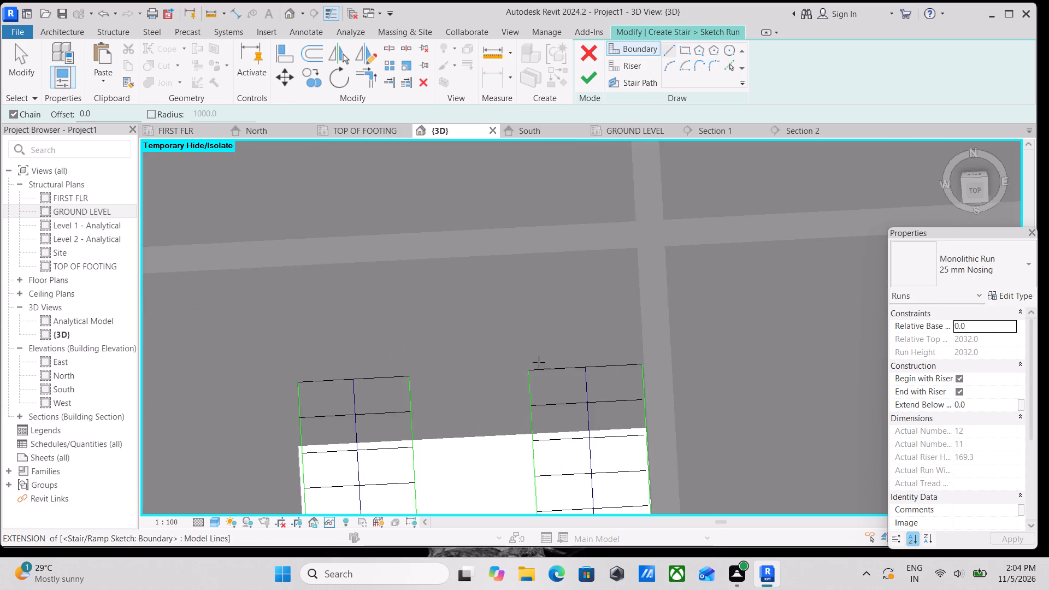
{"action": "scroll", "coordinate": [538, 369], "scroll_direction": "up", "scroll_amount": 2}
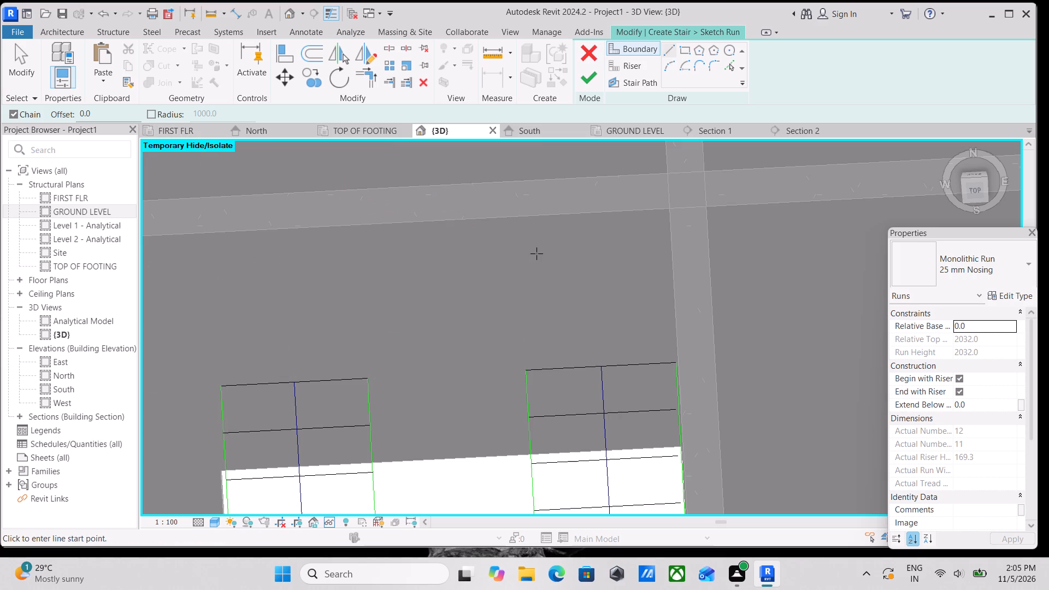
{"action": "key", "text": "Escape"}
Extend the east flight's inner boundary line northward to a length of about 2400 mm.
{"action": "left_click", "coordinate": [527, 395]}
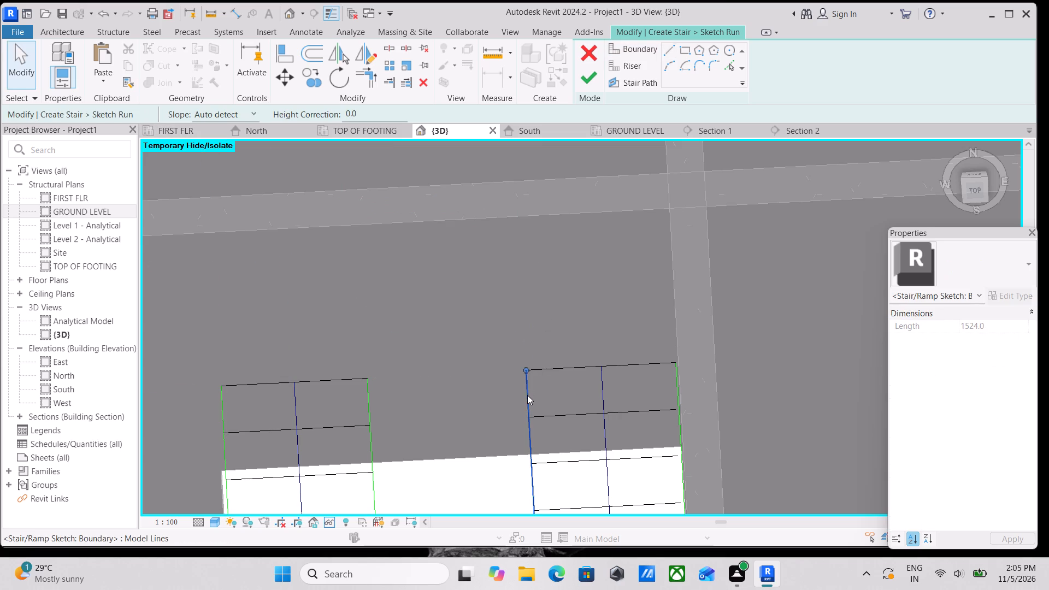
{"action": "scroll", "coordinate": [527, 366], "scroll_direction": "down", "scroll_amount": 4}
{"action": "middle_click_drag", "start_coordinate": [541, 385], "coordinate": [541, 420], "text": "shift"}
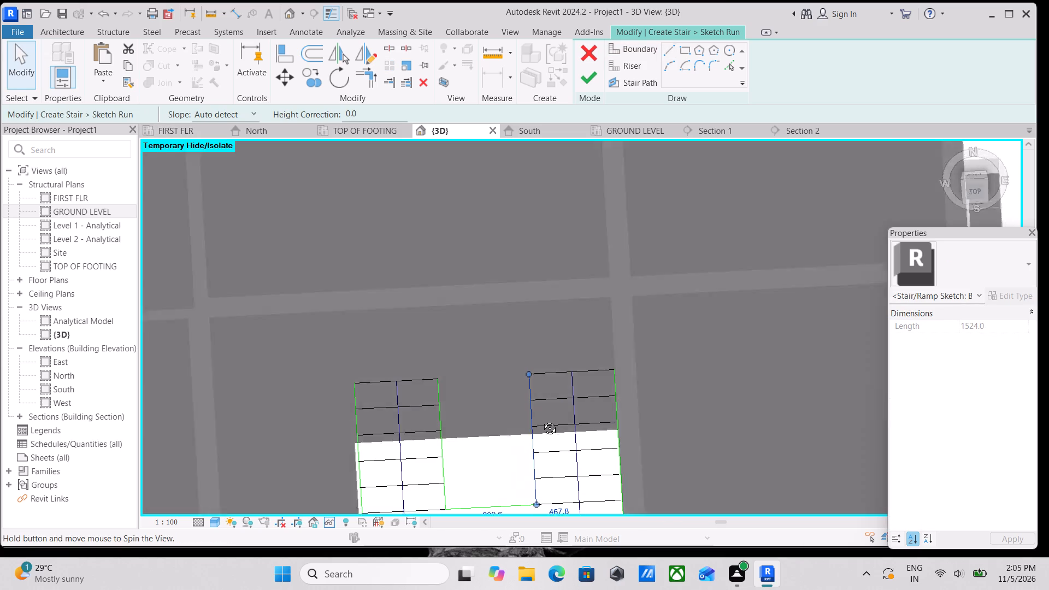
{"action": "middle_click_drag", "start_coordinate": [541, 420], "coordinate": [534, 461], "text": "shift"}
{"action": "left_click_drag", "start_coordinate": [531, 377], "coordinate": [532, 335]}
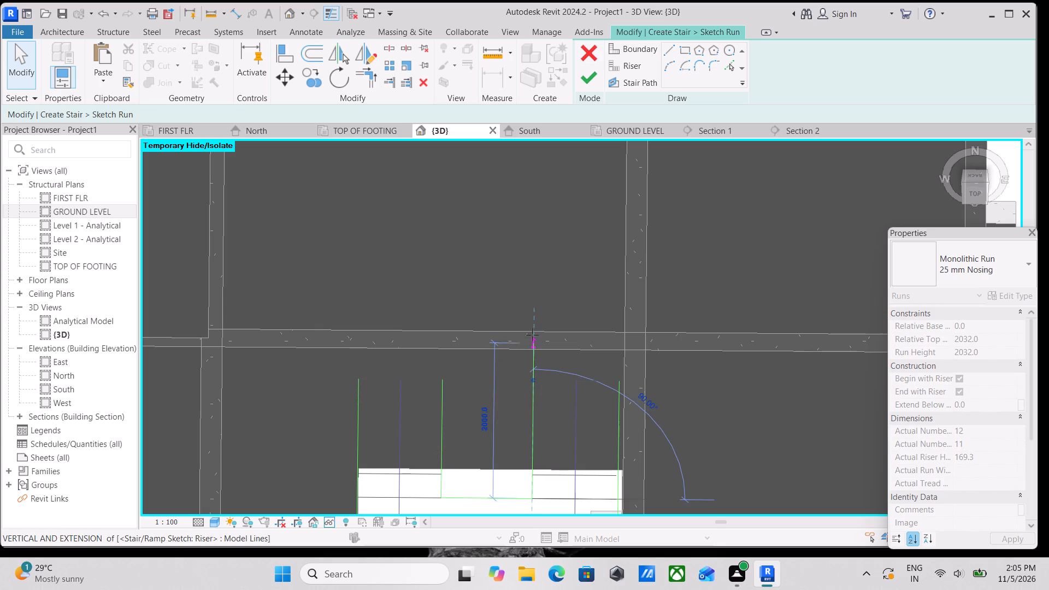
{"action": "left_click_drag", "start_coordinate": [532, 335], "coordinate": [534, 312]}
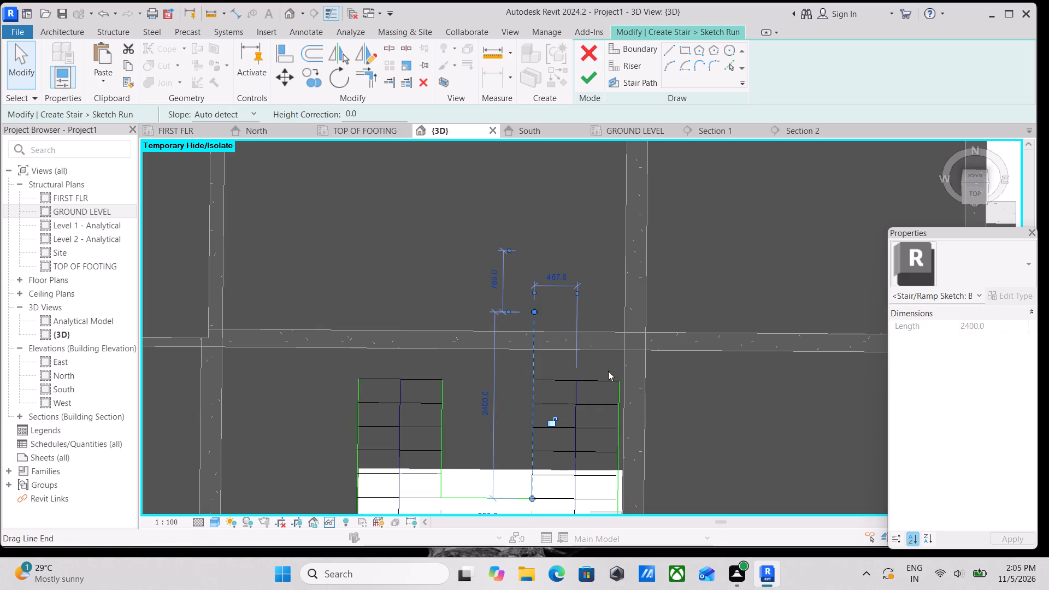
Move the east flight's northernmost riser up to the end of the extended inner boundary, stretching the outer boundary with it.
{"action": "left_click_drag", "start_coordinate": [618, 377], "coordinate": [615, 315]}
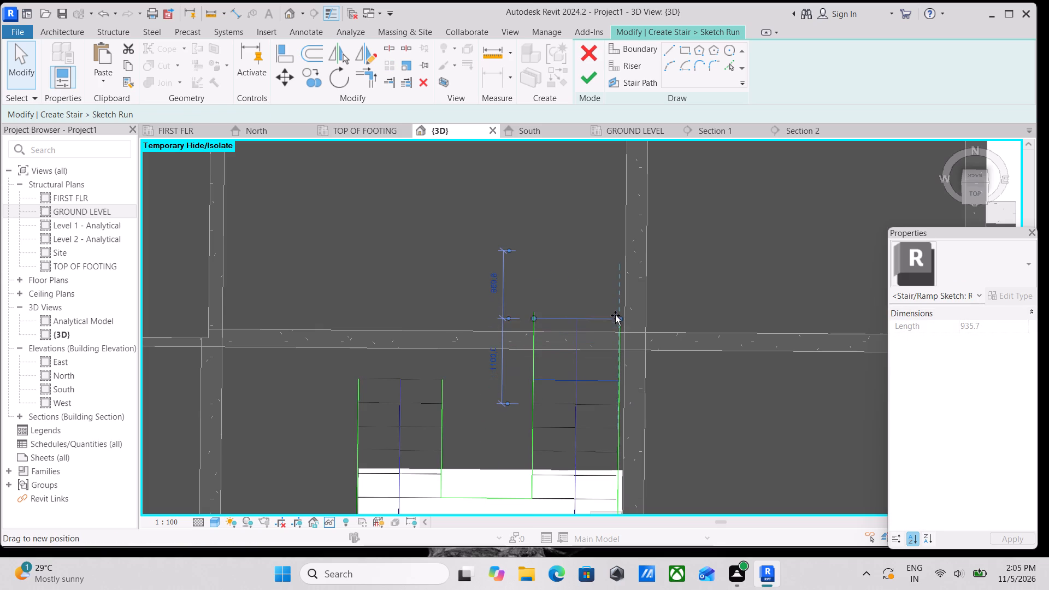
{"action": "left_click_drag", "start_coordinate": [615, 315], "coordinate": [615, 308]}
{"action": "scroll", "coordinate": [575, 368], "scroll_direction": "up", "scroll_amount": 2}
{"action": "key", "text": "Escape"}
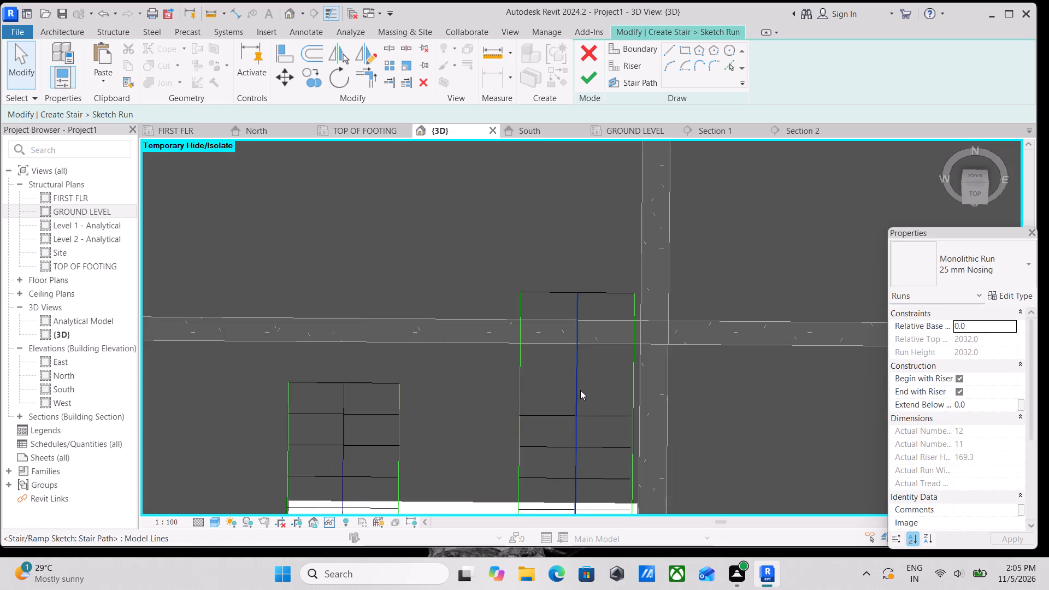
Bring the 3D view back to a straight top view with north up, centred on the stair sketch.
{"action": "scroll", "coordinate": [580, 391], "scroll_direction": "down", "scroll_amount": 2}
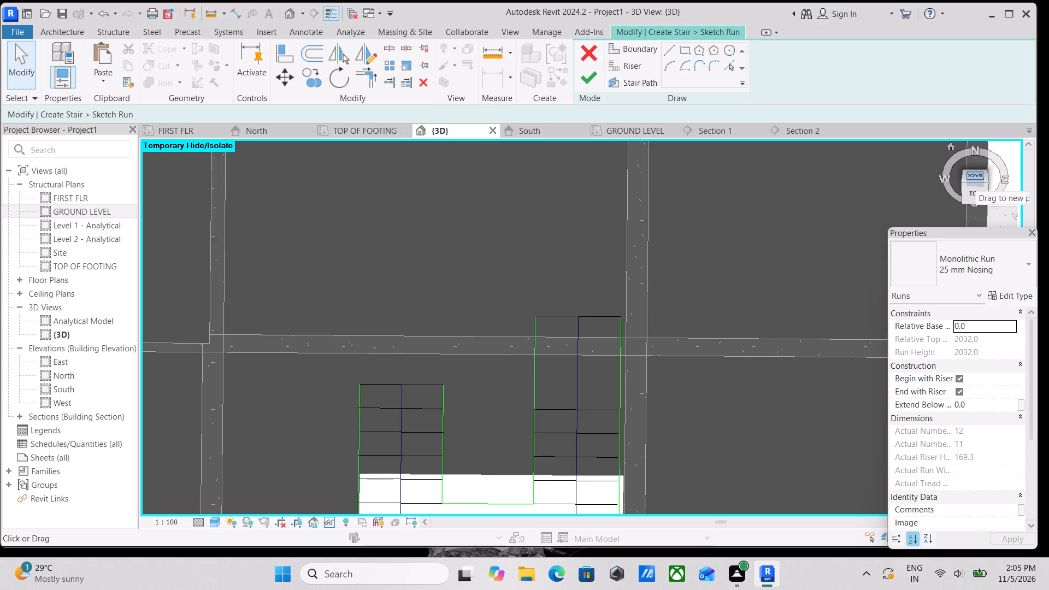
{"action": "left_click", "coordinate": [975, 175]}
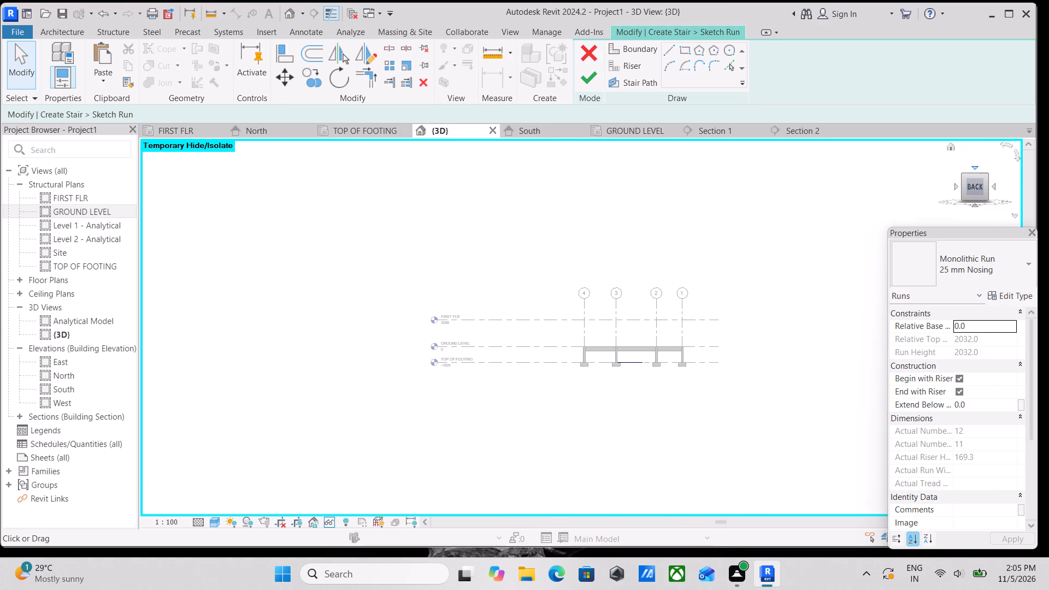
{"action": "left_click", "coordinate": [974, 172]}
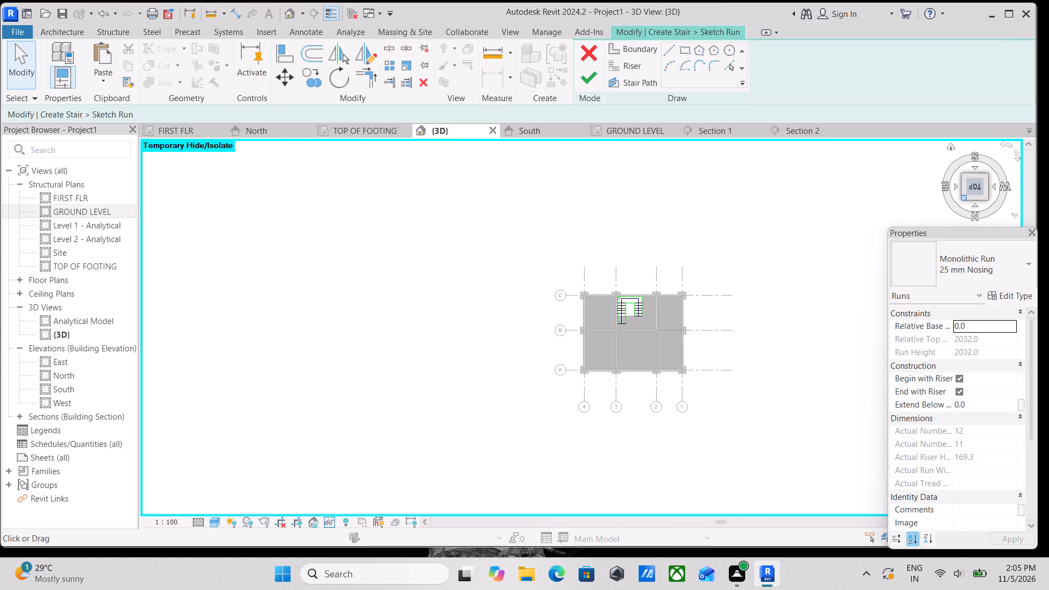
{"action": "left_click", "coordinate": [963, 198]}
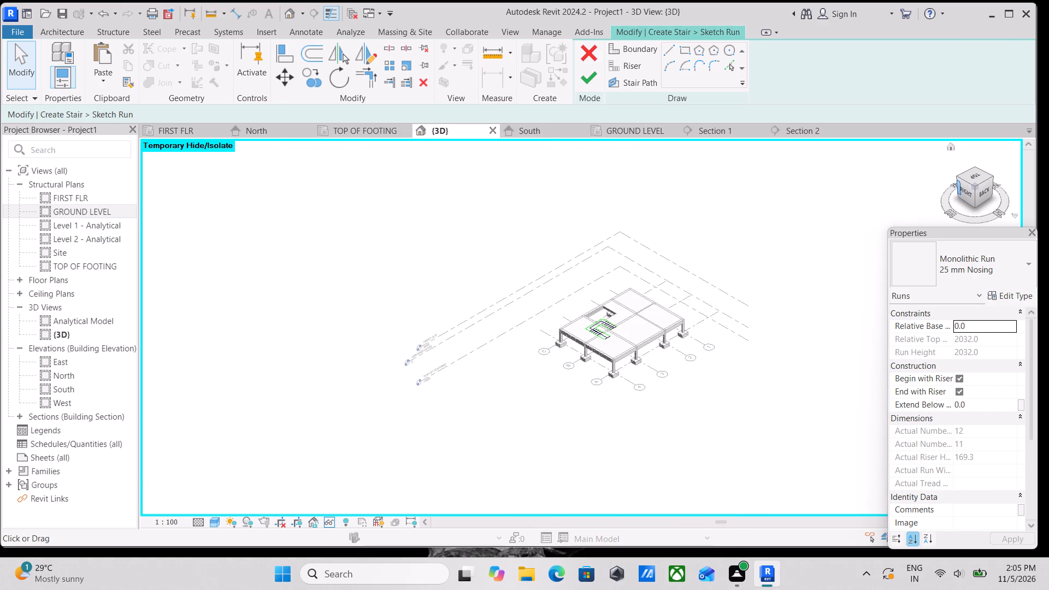
{"action": "left_click", "coordinate": [957, 177]}
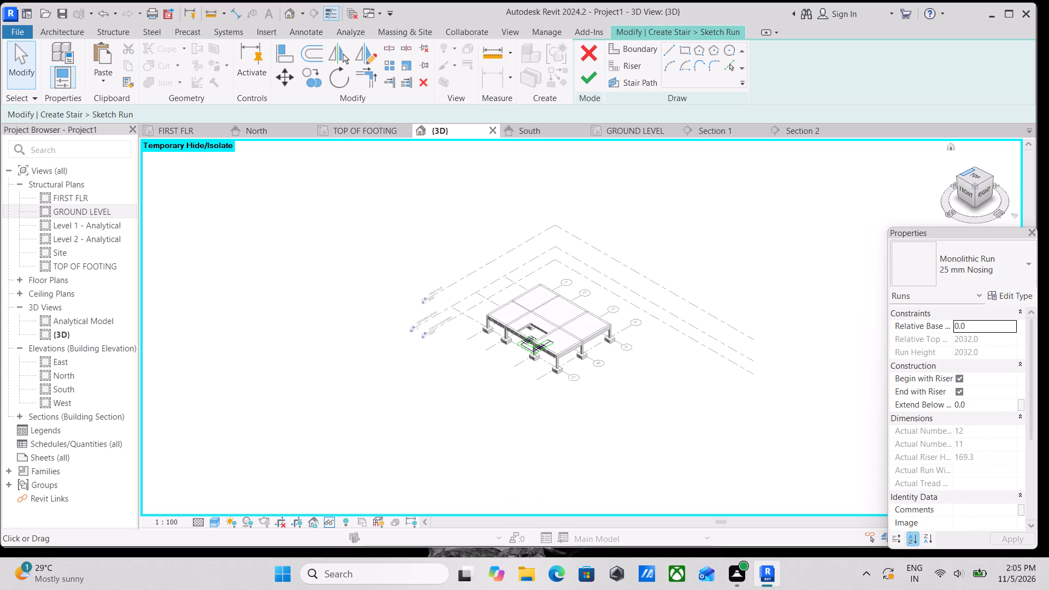
{"action": "left_click", "coordinate": [972, 175]}
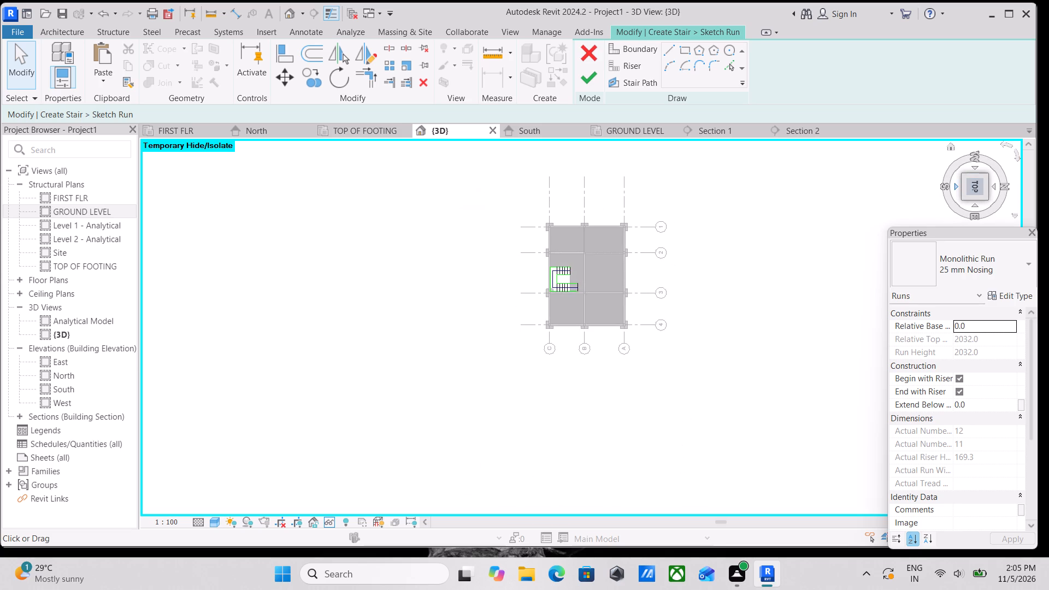
{"action": "left_click", "coordinate": [965, 186]}
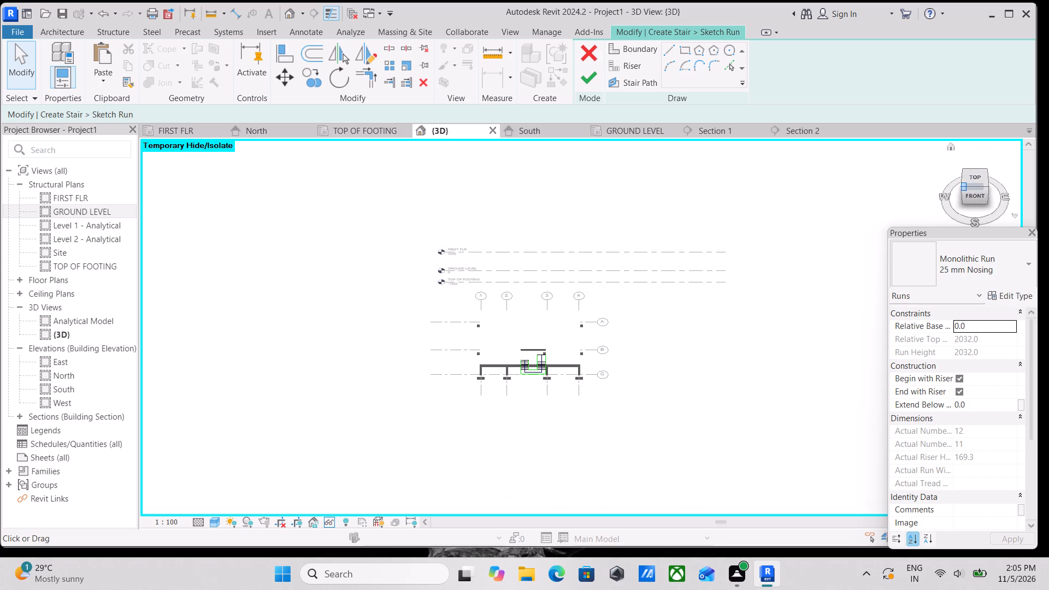
{"action": "left_click", "coordinate": [973, 178]}
{"action": "scroll", "coordinate": [502, 335], "scroll_direction": "up", "scroll_amount": 4}
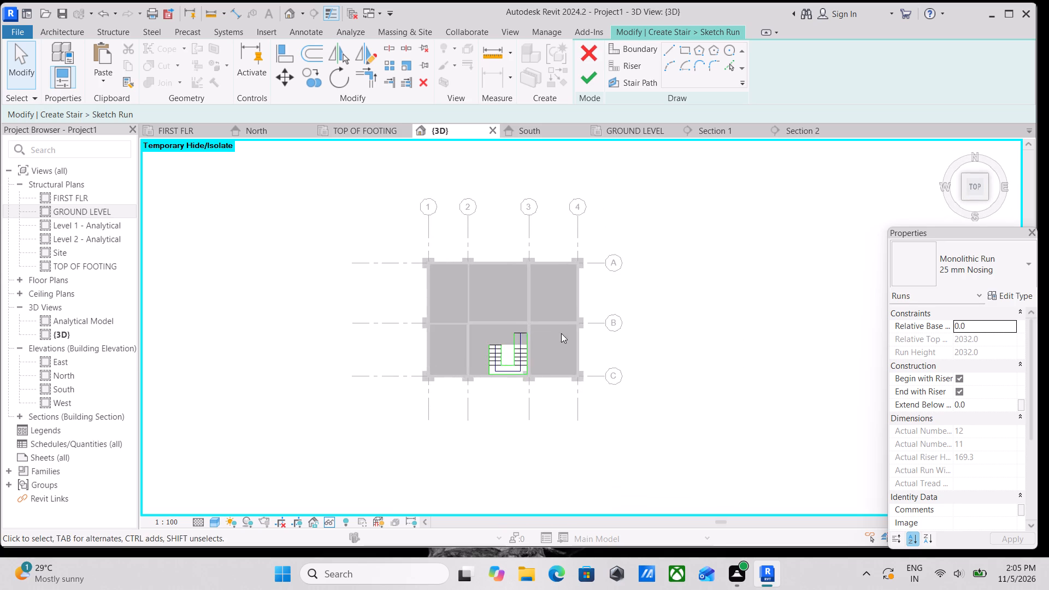
{"action": "scroll", "coordinate": [561, 333], "scroll_direction": "up", "scroll_amount": 12}
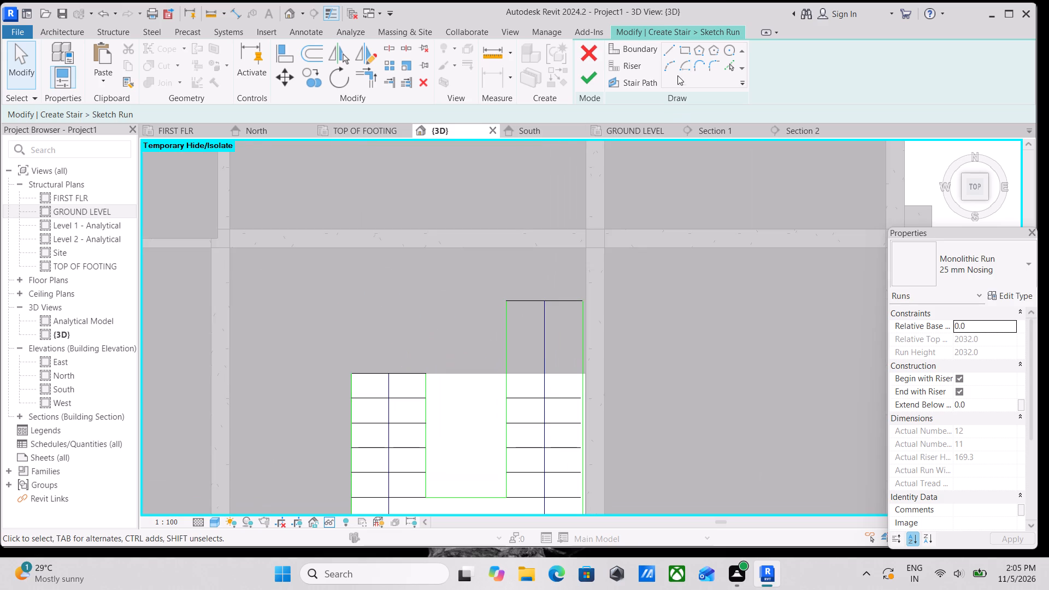
Add three boundary lines with Pick Lines at a 1' offset, stepping north from the east flight's riser and the slab opening edge.
{"action": "left_click", "coordinate": [730, 63]}
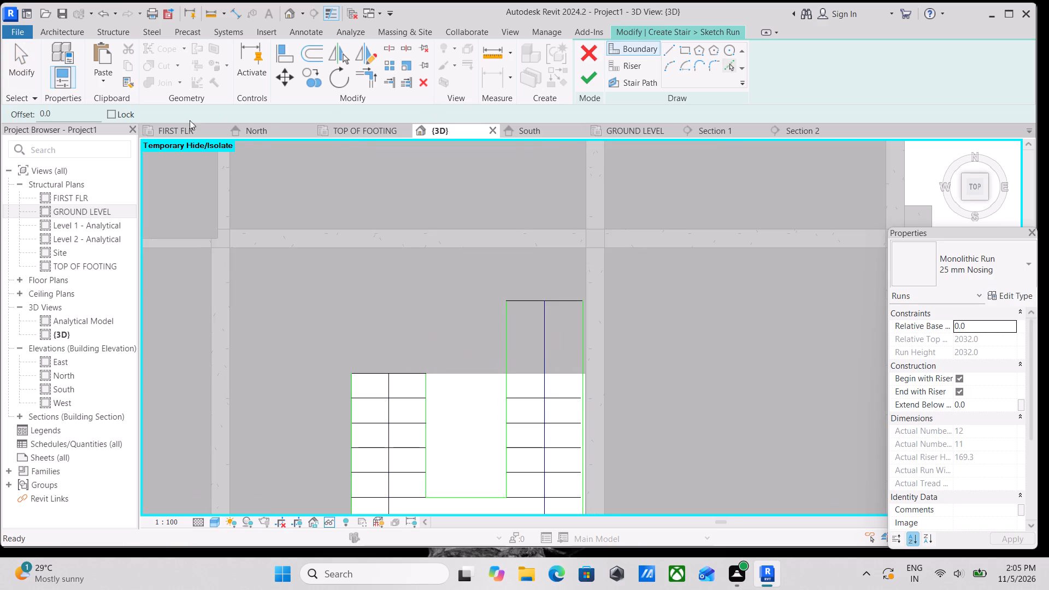
{"action": "left_click_drag", "start_coordinate": [64, 114], "coordinate": [0, 121]}
{"action": "key", "text": "1"}
{"action": "key", "text": "apostrophe"}
{"action": "key", "text": "Return"}
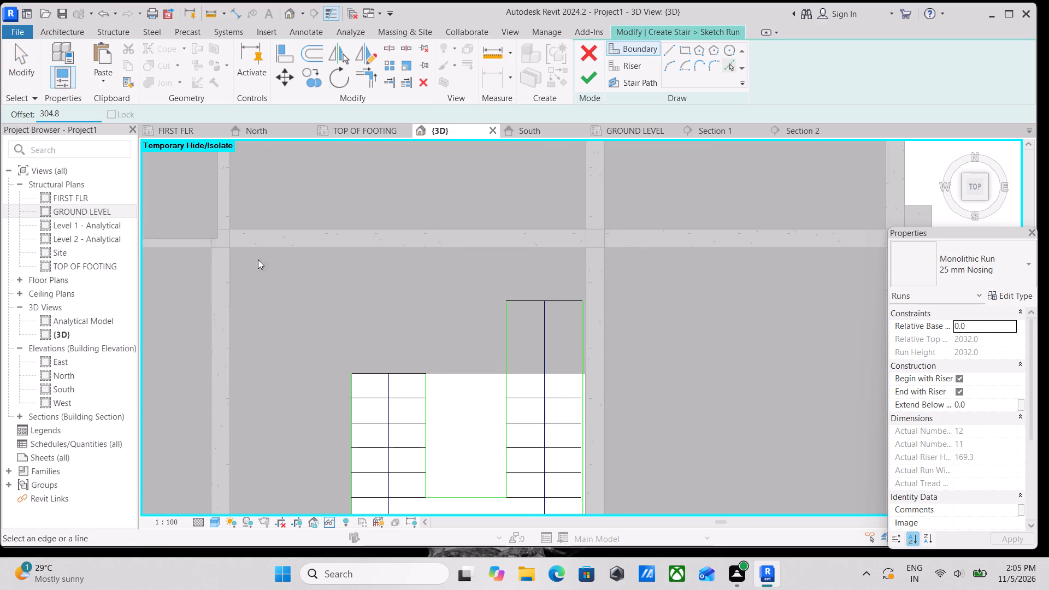
{"action": "scroll", "coordinate": [528, 394], "scroll_direction": "up", "scroll_amount": 3}
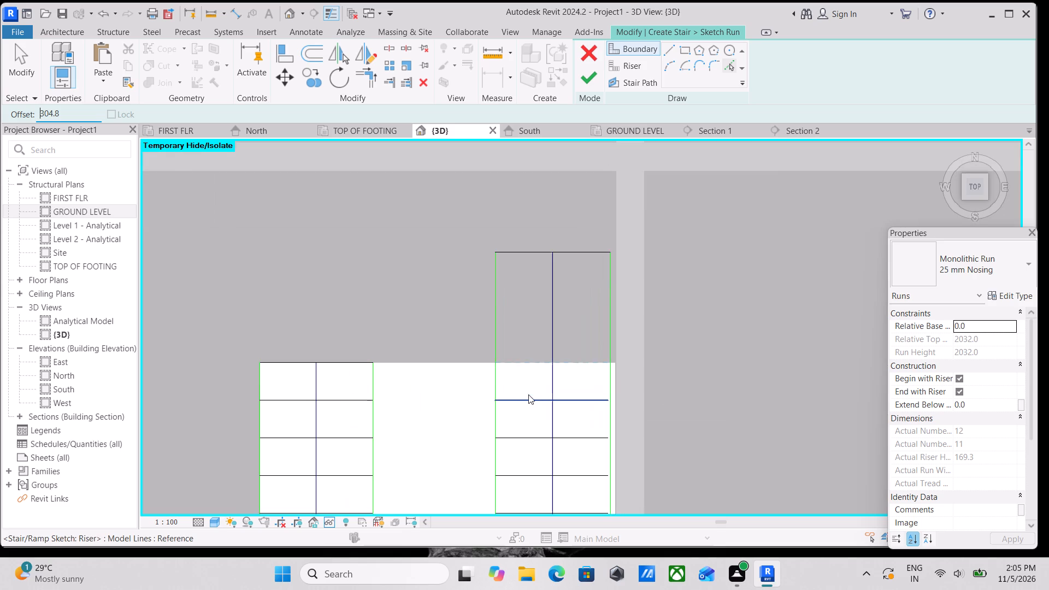
{"action": "scroll", "coordinate": [570, 399], "scroll_direction": "down", "scroll_amount": 2}
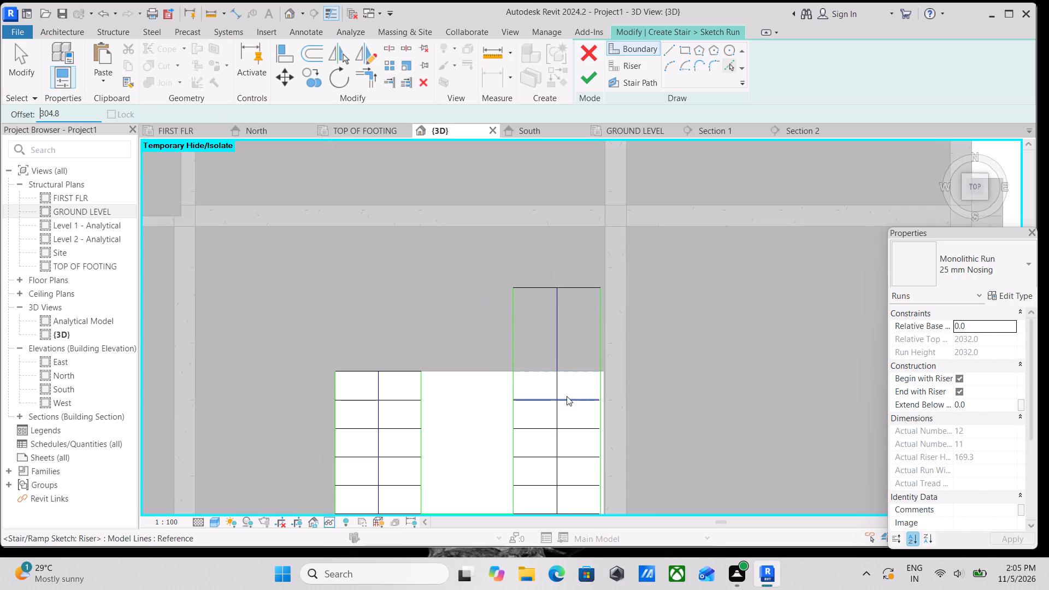
{"action": "scroll", "coordinate": [567, 396], "scroll_direction": "up", "scroll_amount": 2}
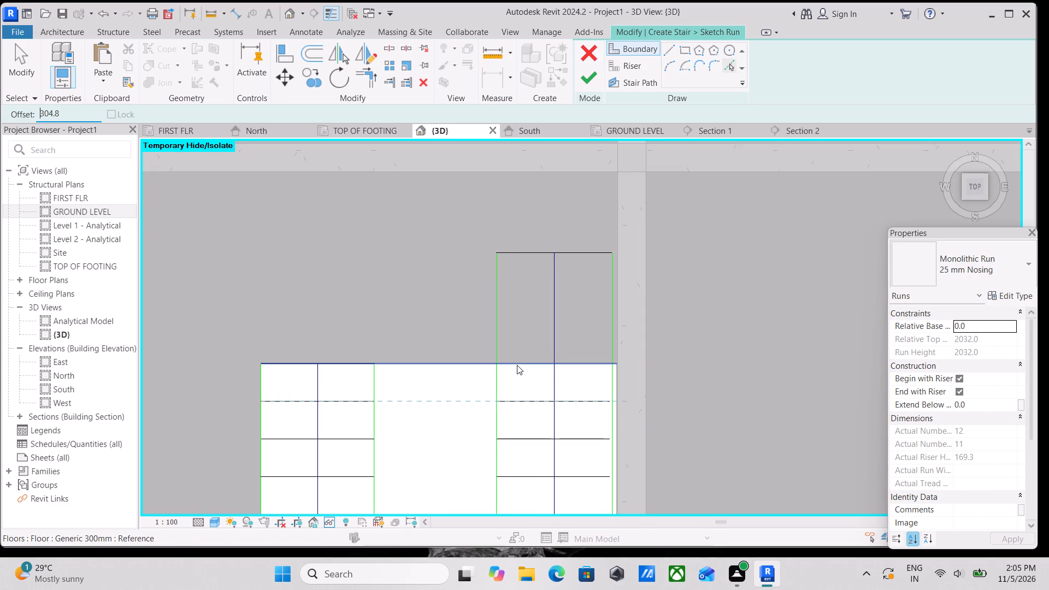
{"action": "left_click", "coordinate": [515, 398]}
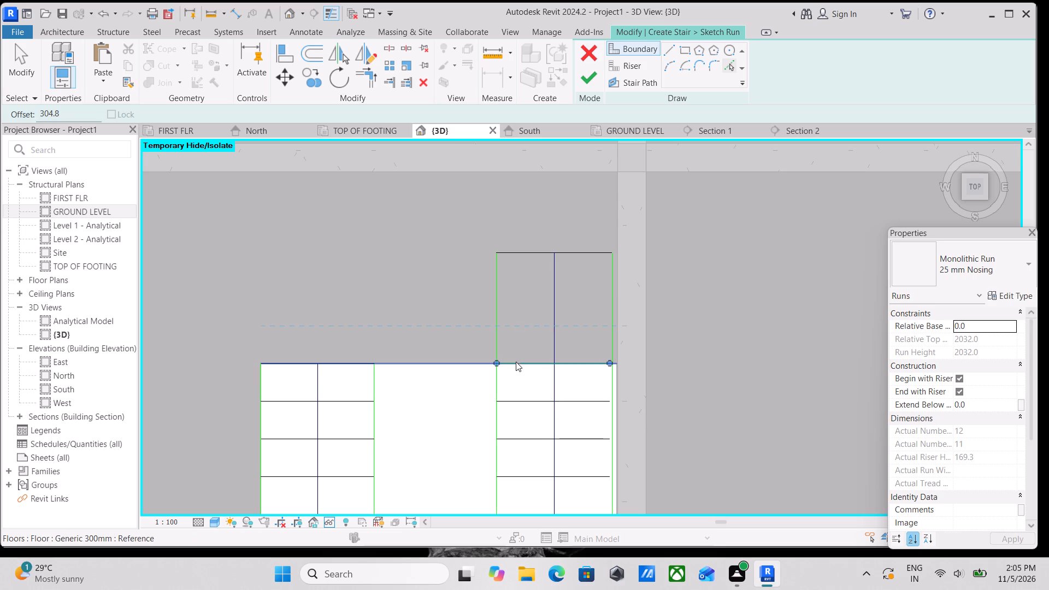
{"action": "left_click", "coordinate": [516, 363]}
{"action": "middle_click_drag", "start_coordinate": [532, 321], "coordinate": [529, 353]}
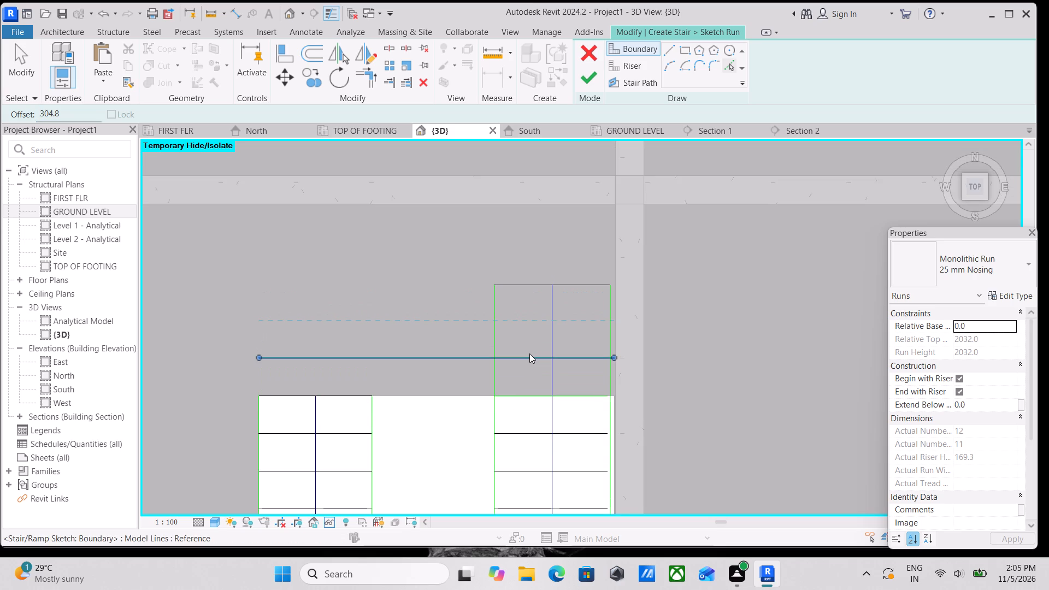
{"action": "left_click", "coordinate": [529, 353]}
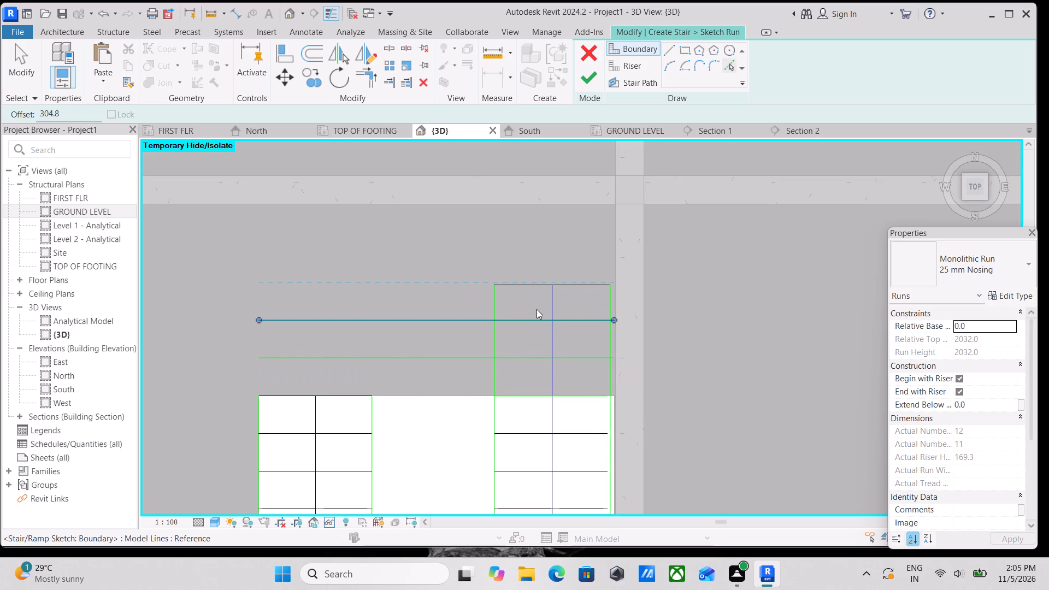
{"action": "key", "text": "Escape"}
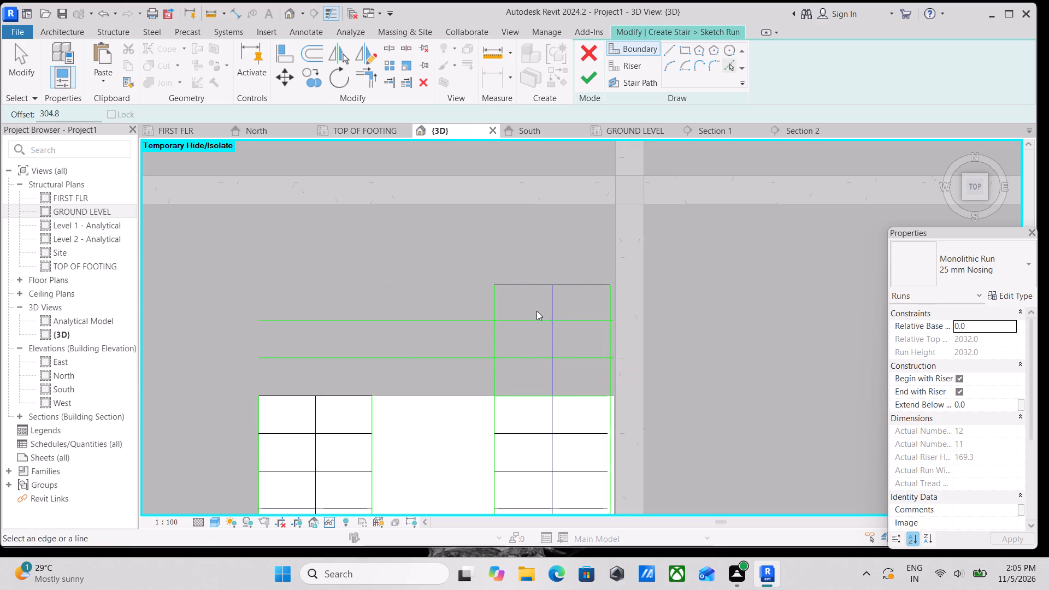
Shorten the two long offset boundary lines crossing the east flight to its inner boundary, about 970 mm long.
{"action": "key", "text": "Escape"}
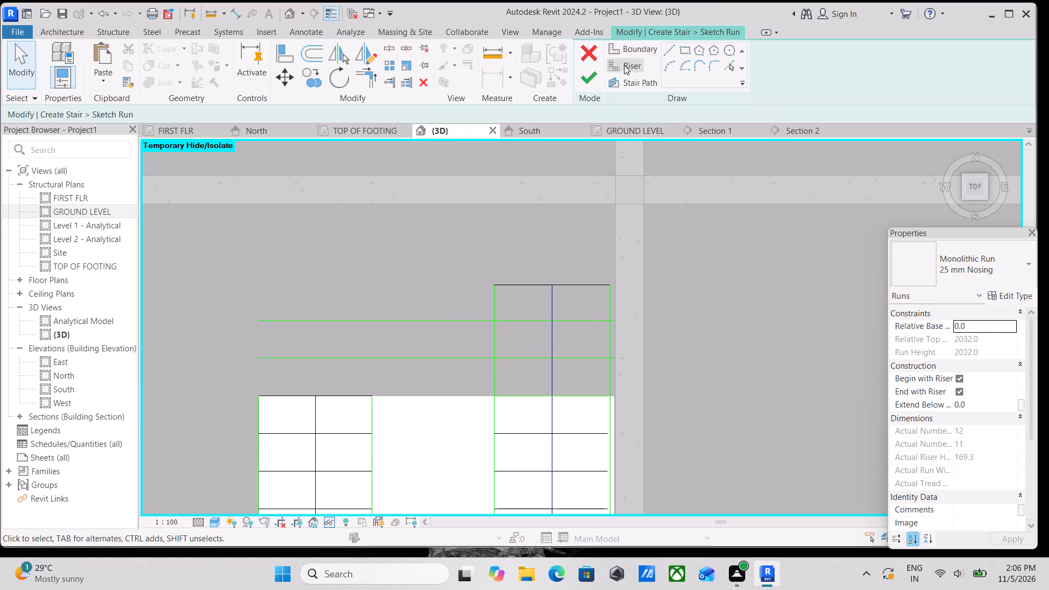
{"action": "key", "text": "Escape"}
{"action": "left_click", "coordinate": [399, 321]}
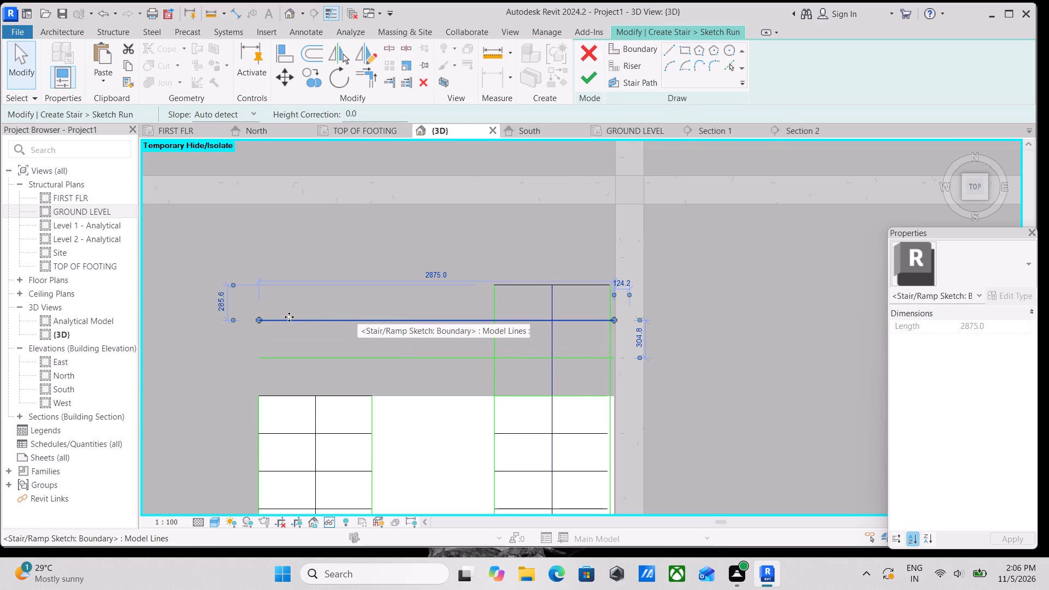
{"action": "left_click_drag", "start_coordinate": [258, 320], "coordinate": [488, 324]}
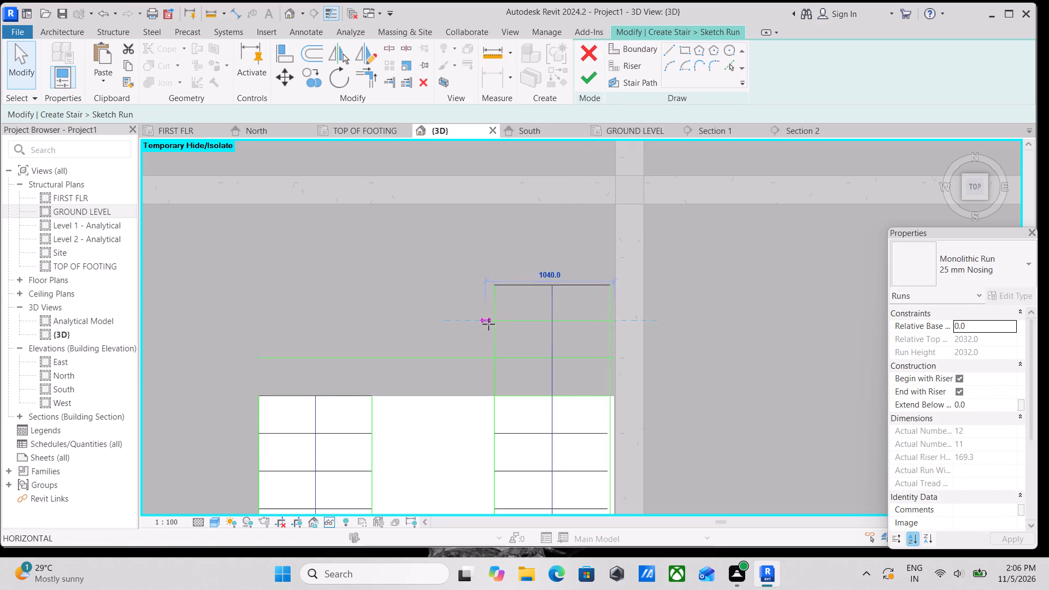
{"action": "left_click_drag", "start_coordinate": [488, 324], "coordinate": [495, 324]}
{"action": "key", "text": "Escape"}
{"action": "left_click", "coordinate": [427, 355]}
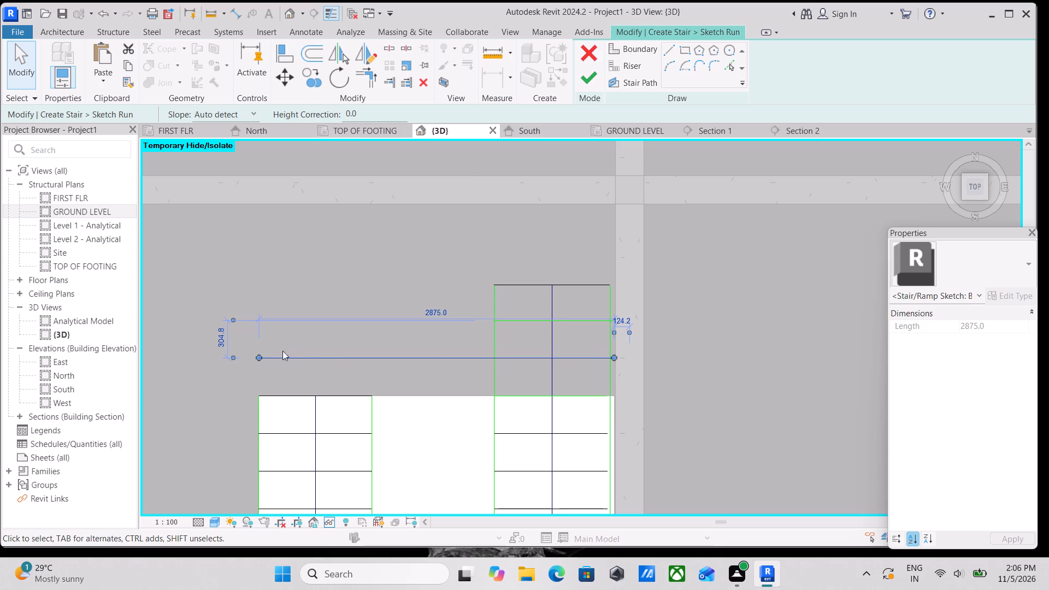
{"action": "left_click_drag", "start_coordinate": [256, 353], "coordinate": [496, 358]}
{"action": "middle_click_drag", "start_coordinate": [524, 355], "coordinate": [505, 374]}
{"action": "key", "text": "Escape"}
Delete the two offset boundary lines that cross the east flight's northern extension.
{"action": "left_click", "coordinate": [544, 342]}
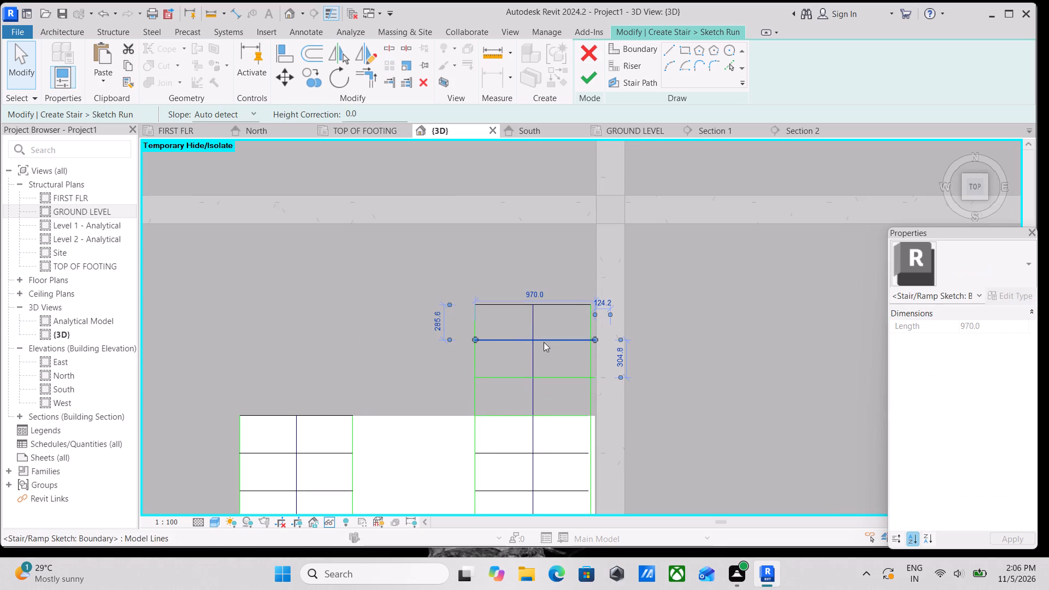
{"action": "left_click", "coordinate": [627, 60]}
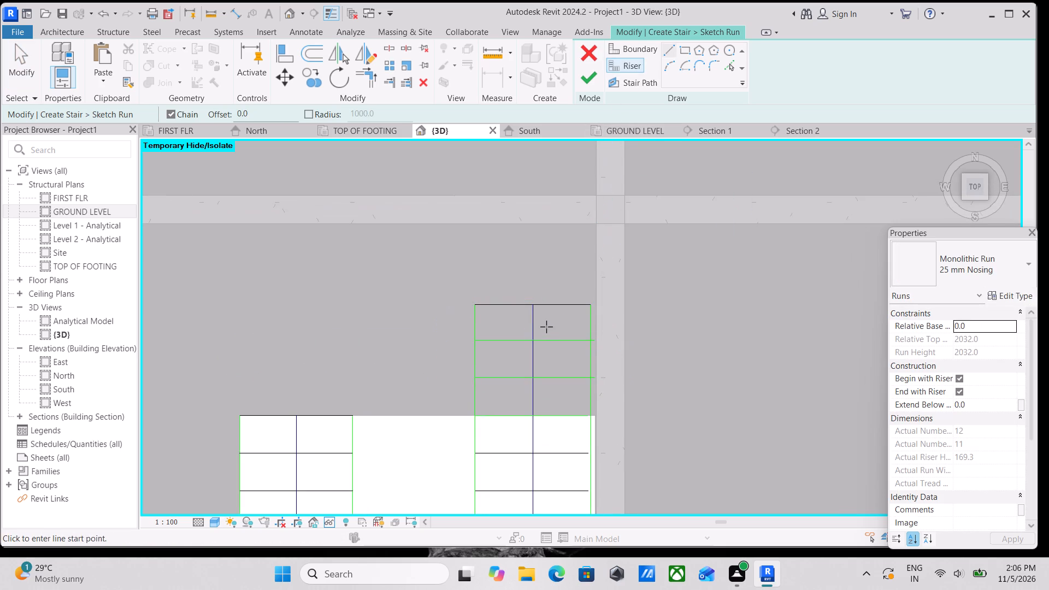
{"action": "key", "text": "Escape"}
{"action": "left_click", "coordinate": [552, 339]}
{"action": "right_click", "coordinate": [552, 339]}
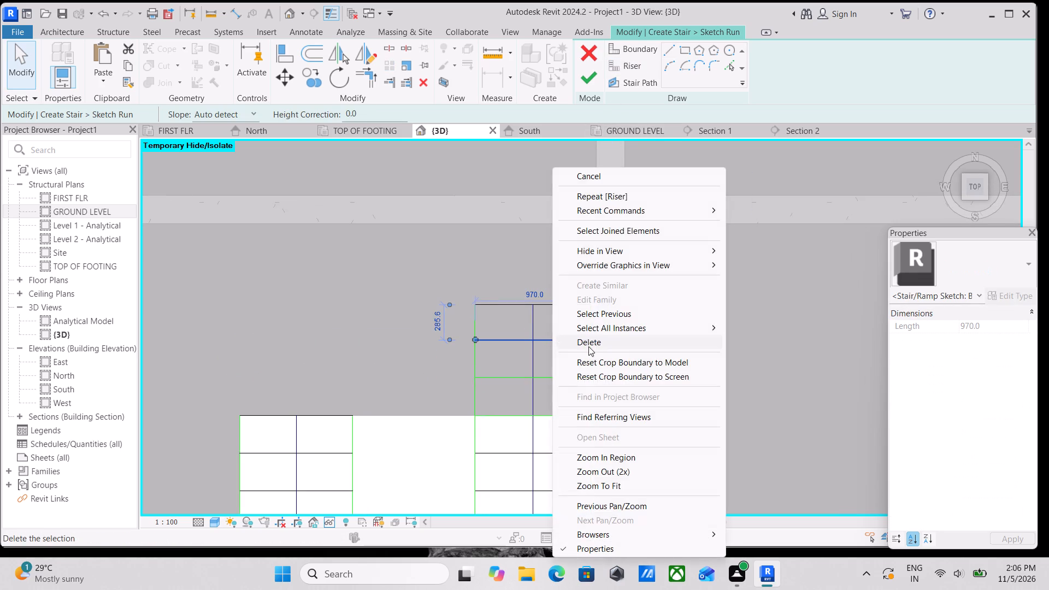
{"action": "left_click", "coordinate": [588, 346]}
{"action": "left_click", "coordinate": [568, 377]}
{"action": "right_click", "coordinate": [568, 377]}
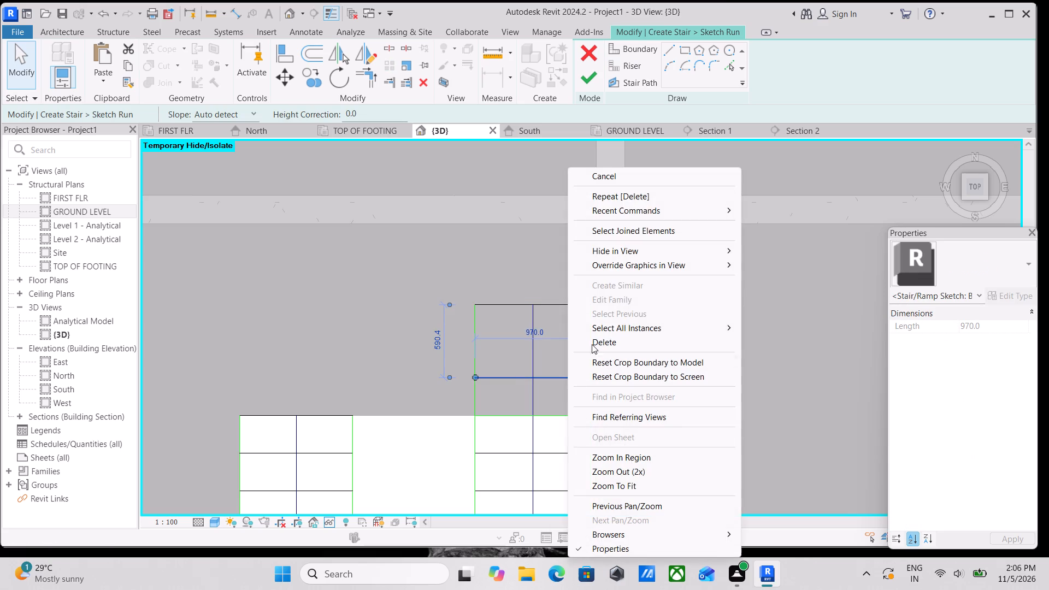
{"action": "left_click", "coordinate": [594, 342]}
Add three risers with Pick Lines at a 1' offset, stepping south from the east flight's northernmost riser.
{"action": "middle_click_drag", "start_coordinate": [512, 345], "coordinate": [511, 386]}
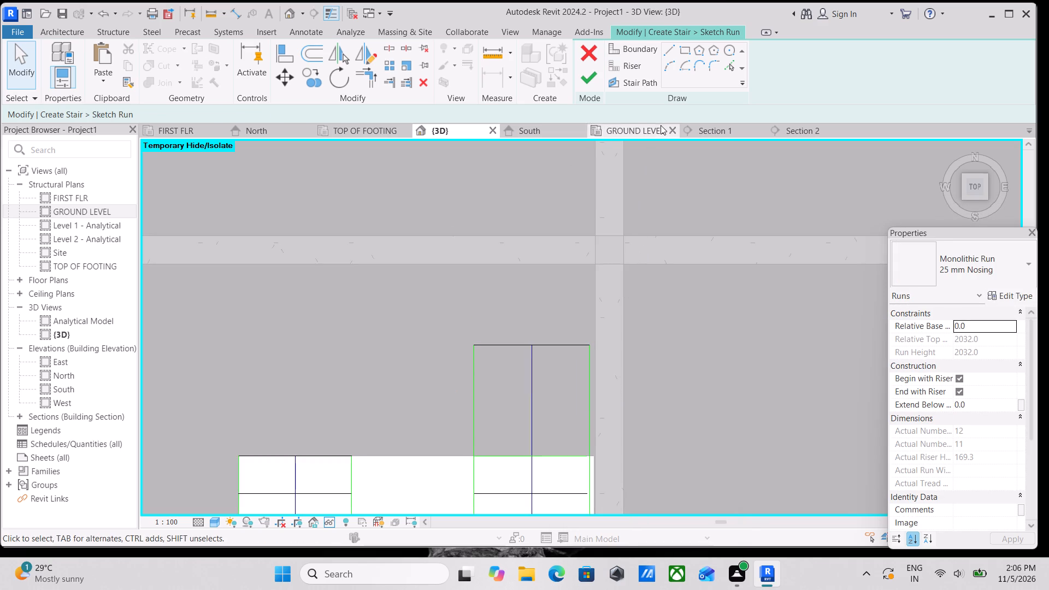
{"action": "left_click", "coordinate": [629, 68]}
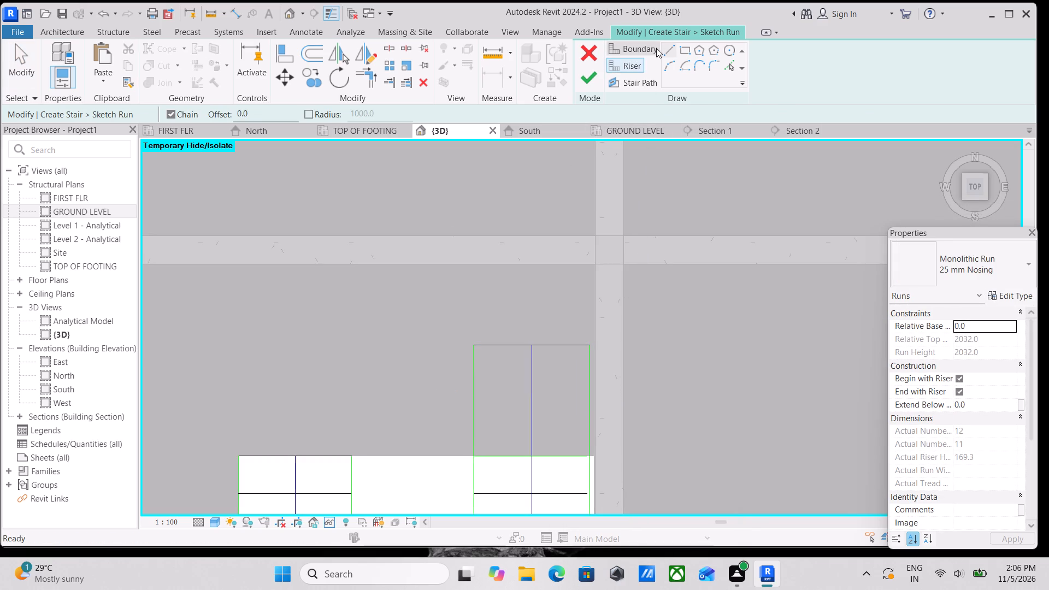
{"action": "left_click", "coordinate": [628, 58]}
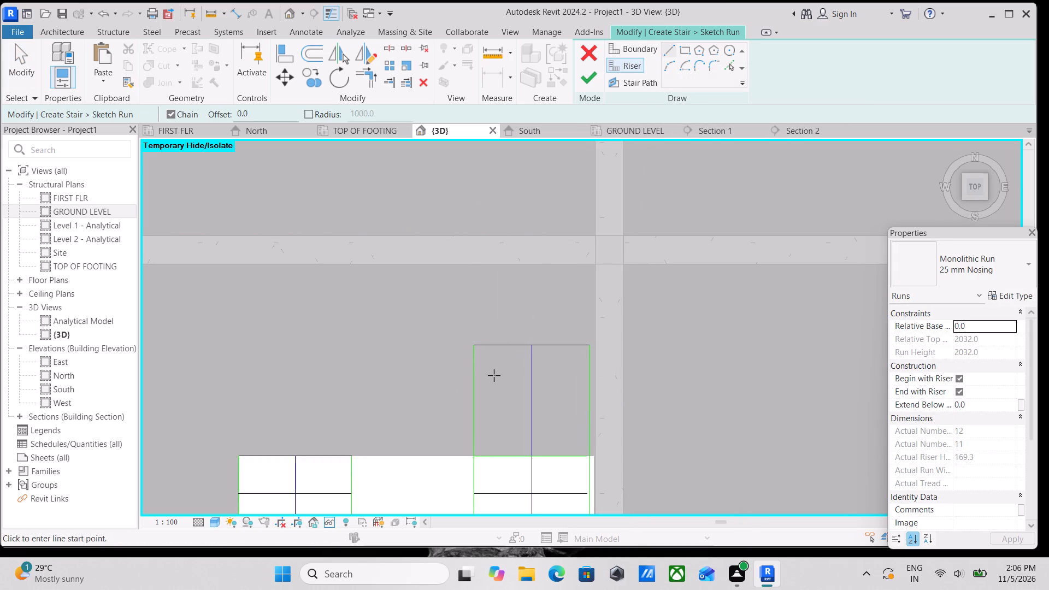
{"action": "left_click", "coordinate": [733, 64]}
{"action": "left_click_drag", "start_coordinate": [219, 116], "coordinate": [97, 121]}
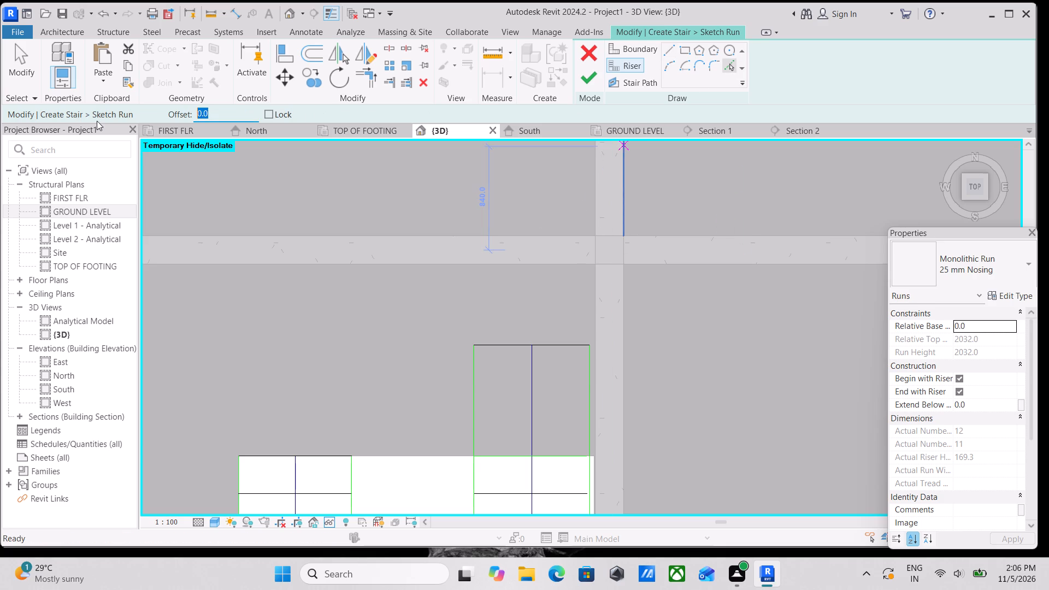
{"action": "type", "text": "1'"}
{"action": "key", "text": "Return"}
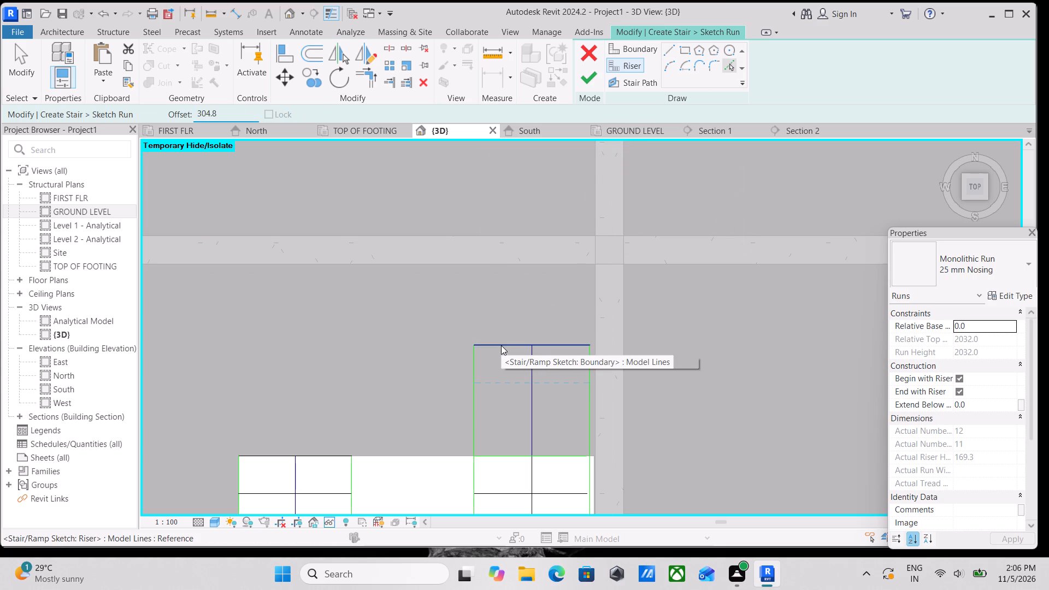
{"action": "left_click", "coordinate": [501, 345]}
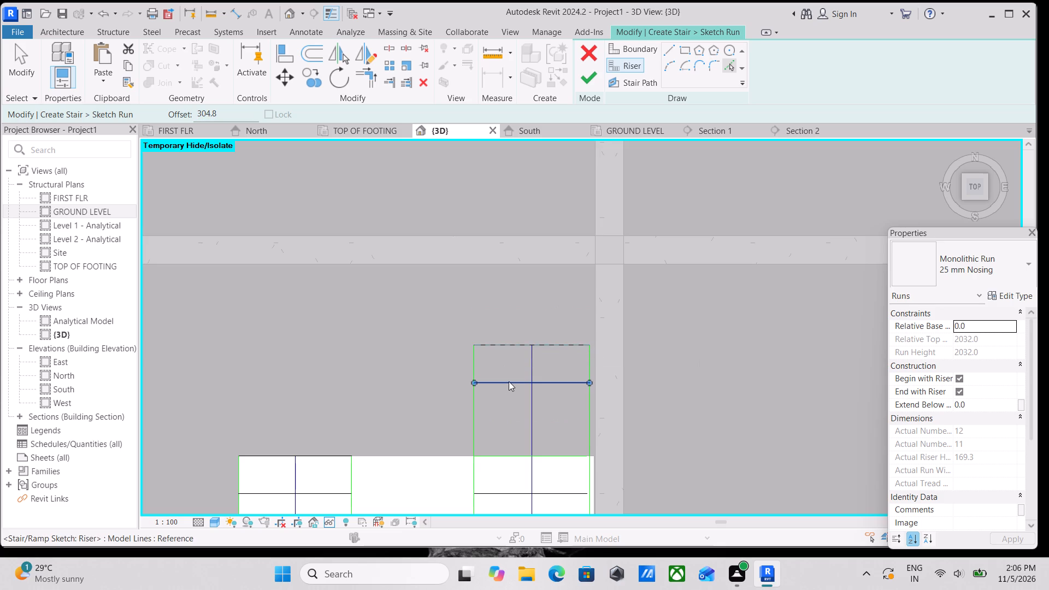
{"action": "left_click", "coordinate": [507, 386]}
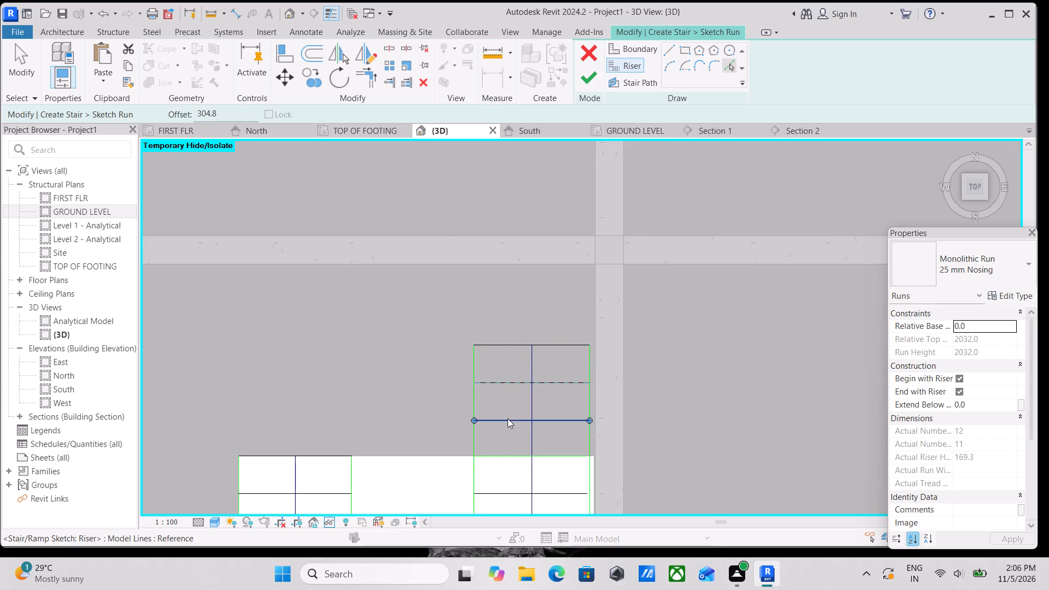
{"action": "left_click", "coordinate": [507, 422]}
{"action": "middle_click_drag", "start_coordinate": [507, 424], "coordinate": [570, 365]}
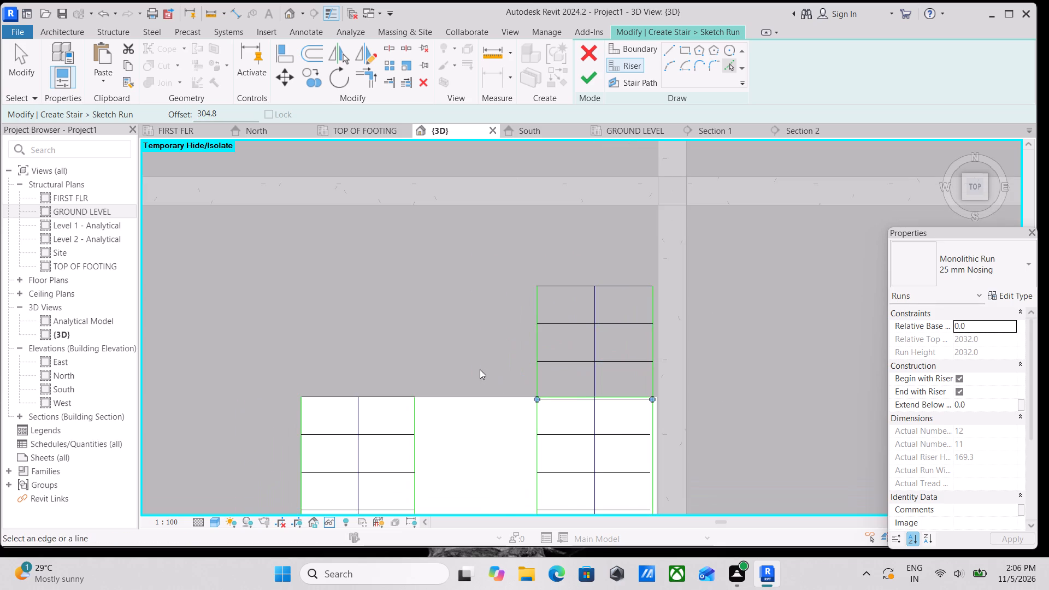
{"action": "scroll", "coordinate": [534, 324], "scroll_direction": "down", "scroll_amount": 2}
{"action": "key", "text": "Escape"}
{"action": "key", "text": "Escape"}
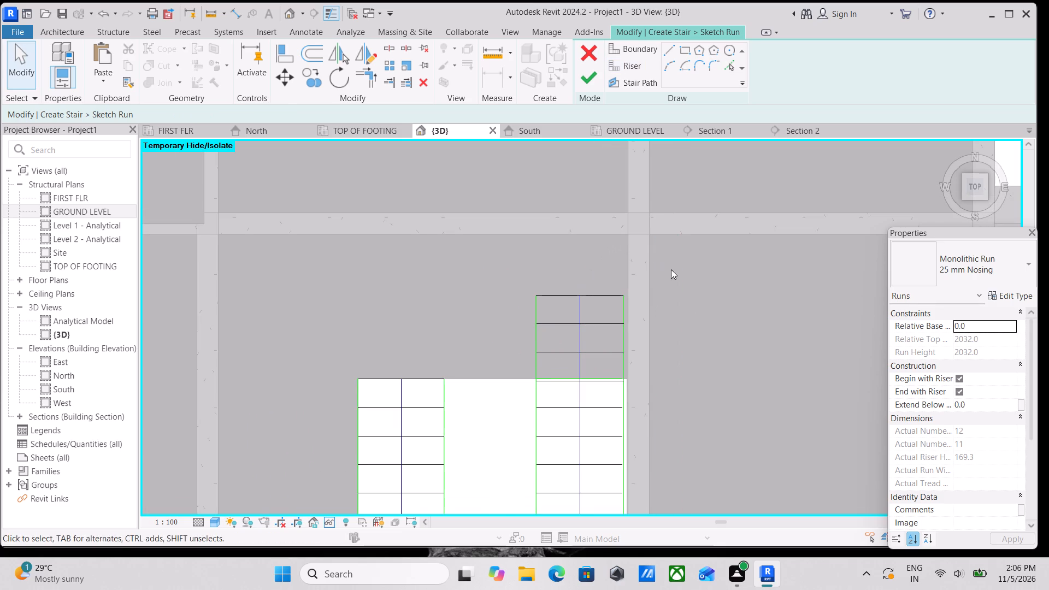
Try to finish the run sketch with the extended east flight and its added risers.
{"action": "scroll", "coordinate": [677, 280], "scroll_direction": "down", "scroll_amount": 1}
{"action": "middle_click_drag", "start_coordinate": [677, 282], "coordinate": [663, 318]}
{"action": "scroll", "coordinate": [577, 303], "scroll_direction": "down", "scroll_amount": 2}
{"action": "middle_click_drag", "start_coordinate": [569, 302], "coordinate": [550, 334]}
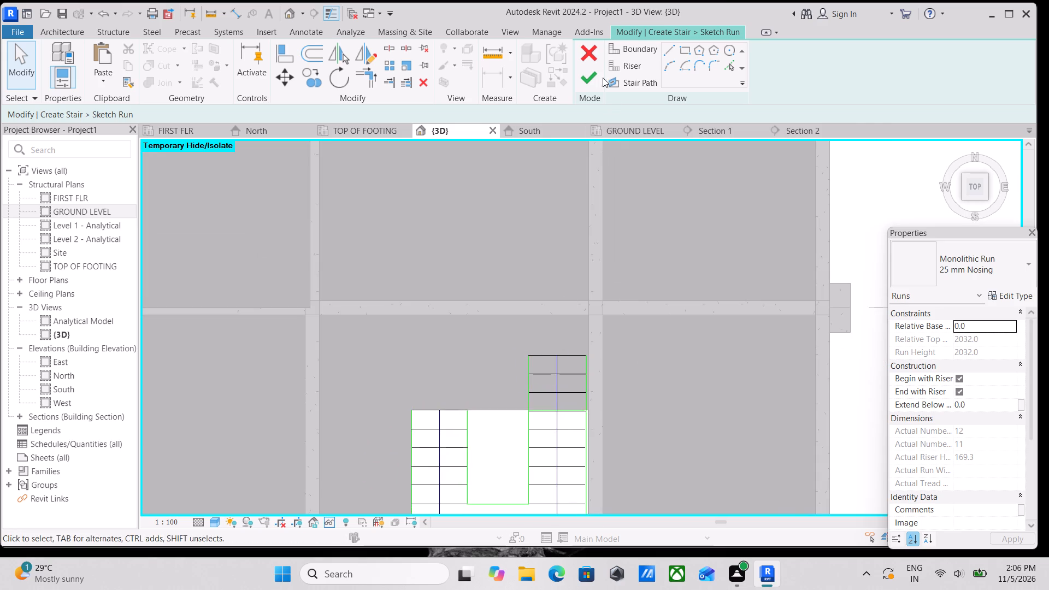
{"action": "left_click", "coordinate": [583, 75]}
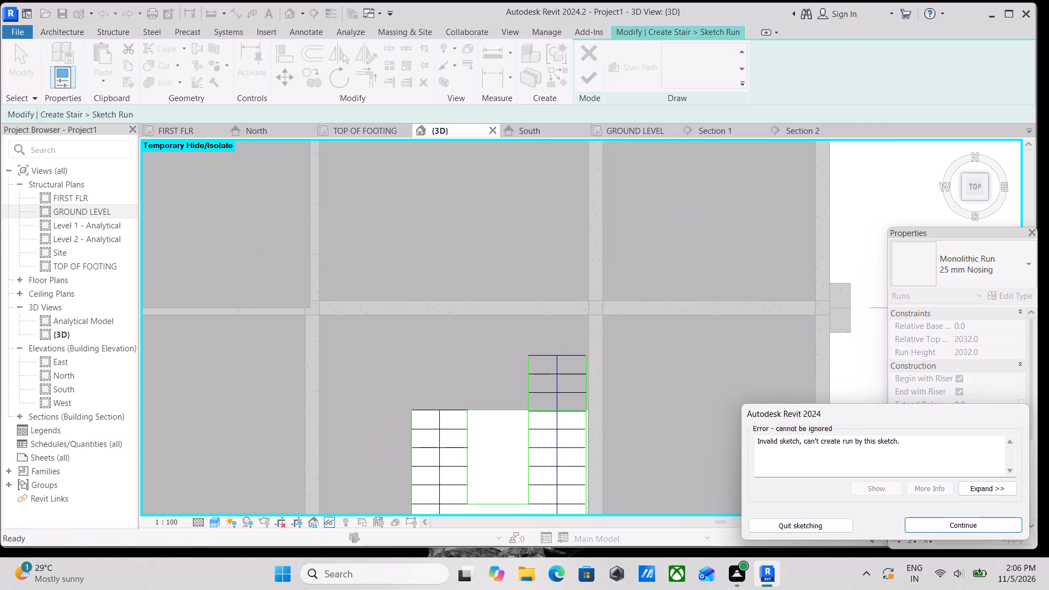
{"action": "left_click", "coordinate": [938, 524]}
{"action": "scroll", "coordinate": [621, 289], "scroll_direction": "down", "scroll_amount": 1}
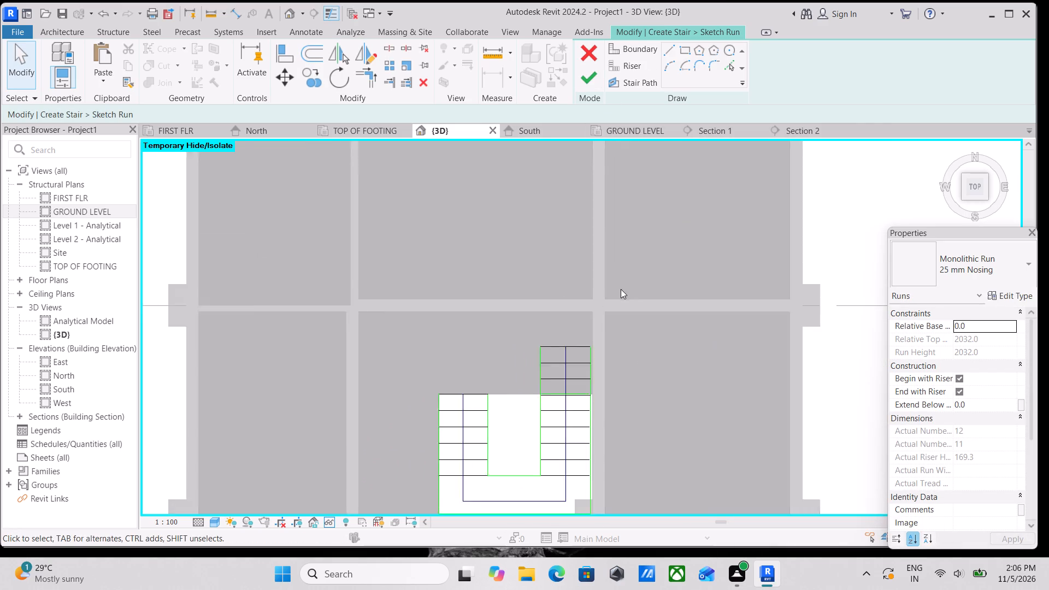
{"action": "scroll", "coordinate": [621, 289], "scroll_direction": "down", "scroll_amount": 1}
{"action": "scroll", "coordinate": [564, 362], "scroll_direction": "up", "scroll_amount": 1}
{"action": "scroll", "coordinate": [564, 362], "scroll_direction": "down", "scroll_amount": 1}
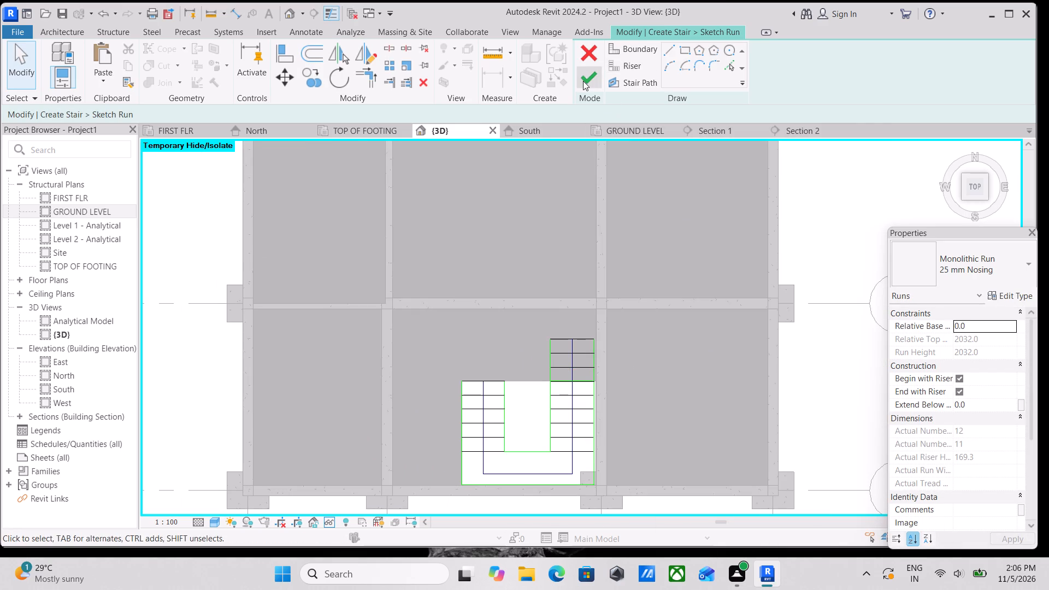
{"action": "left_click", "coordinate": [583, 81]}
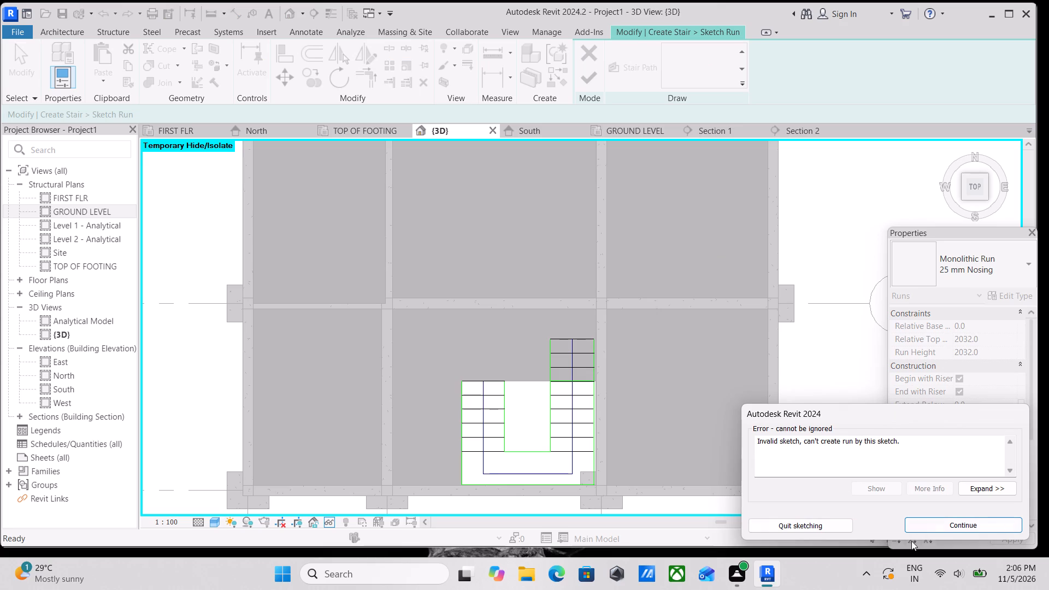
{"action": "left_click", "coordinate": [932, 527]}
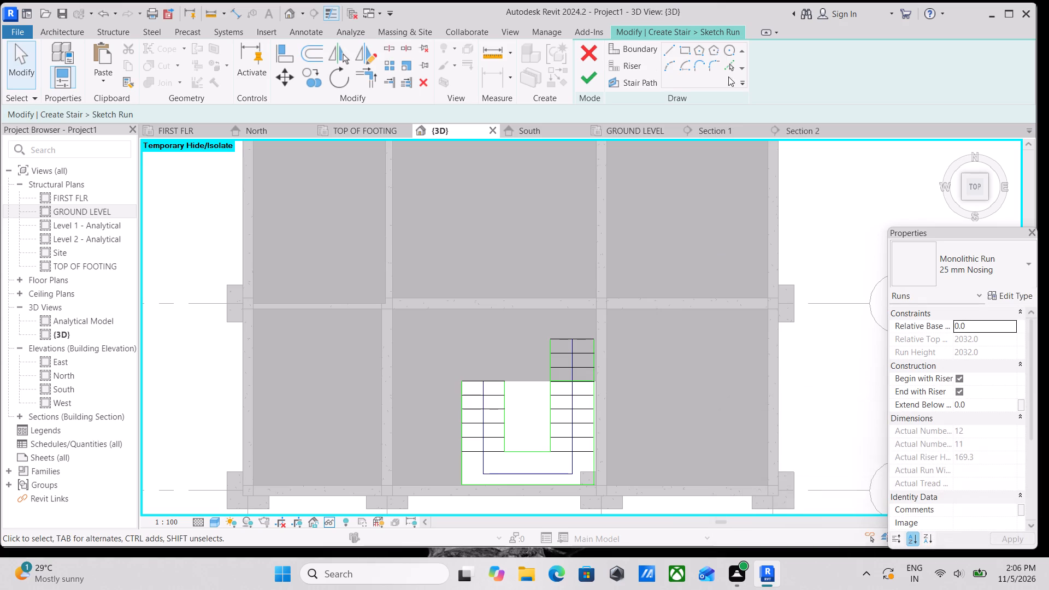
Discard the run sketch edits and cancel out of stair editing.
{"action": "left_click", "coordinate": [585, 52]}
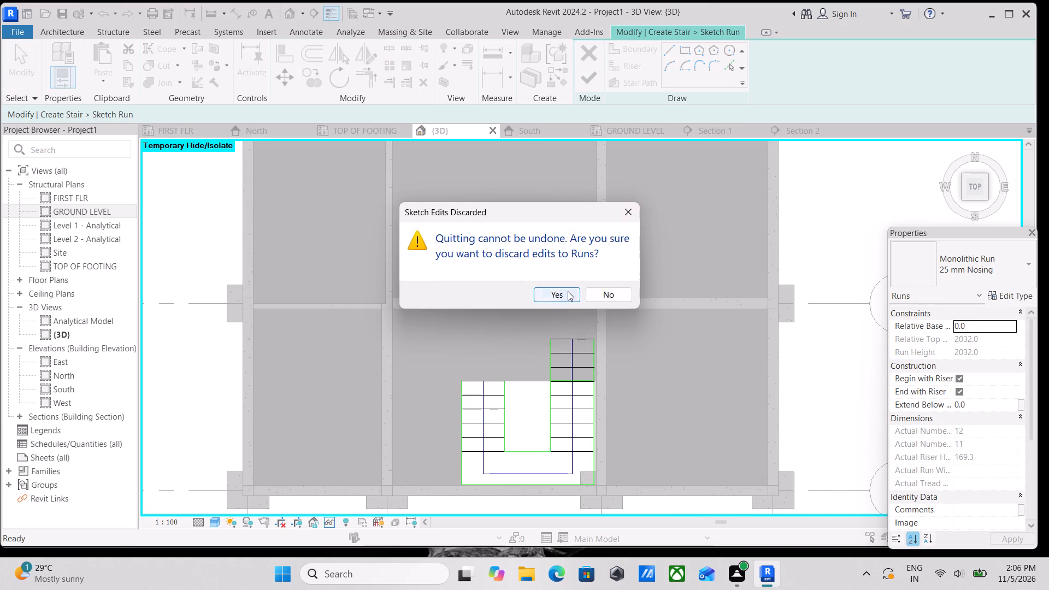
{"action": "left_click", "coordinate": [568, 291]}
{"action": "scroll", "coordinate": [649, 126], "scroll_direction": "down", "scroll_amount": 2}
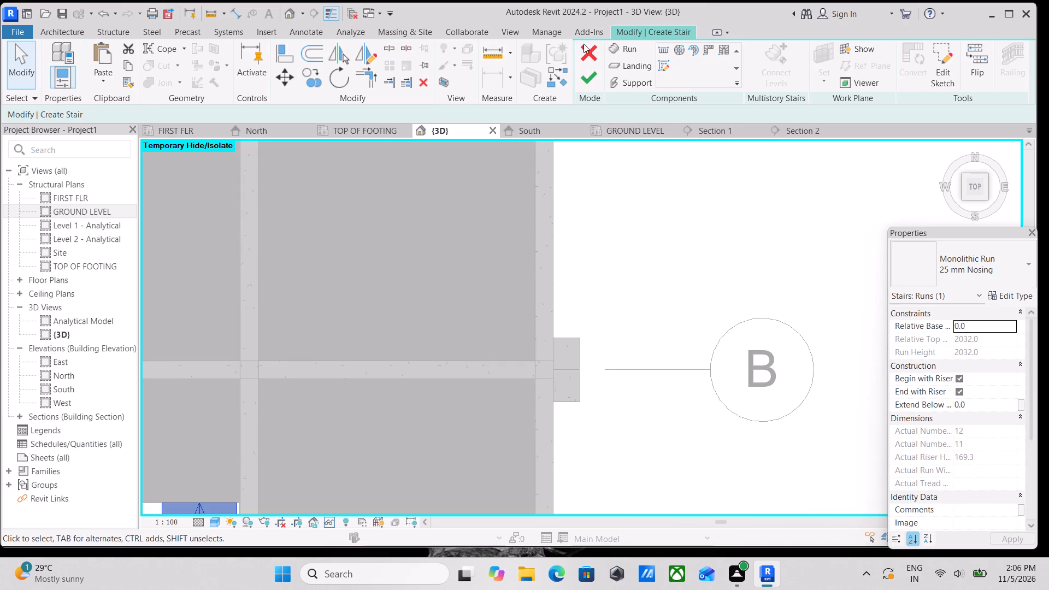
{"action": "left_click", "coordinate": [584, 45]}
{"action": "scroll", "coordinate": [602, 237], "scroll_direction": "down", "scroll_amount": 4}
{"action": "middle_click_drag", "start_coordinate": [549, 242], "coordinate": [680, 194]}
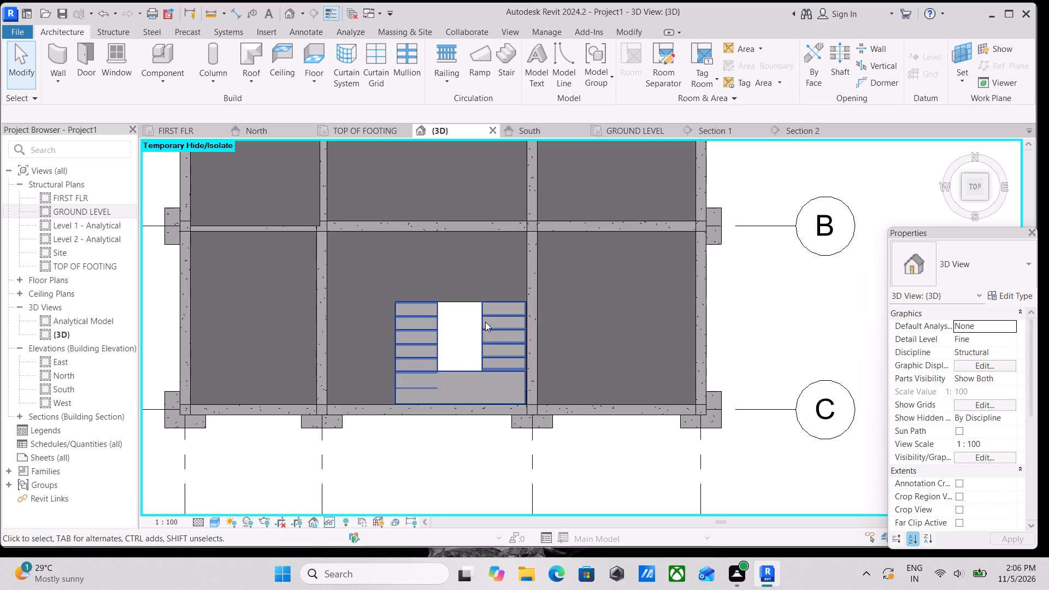
Delete the U-shaped monolithic stair from the slab opening.
{"action": "left_click", "coordinate": [480, 336]}
{"action": "right_click", "coordinate": [480, 336]}
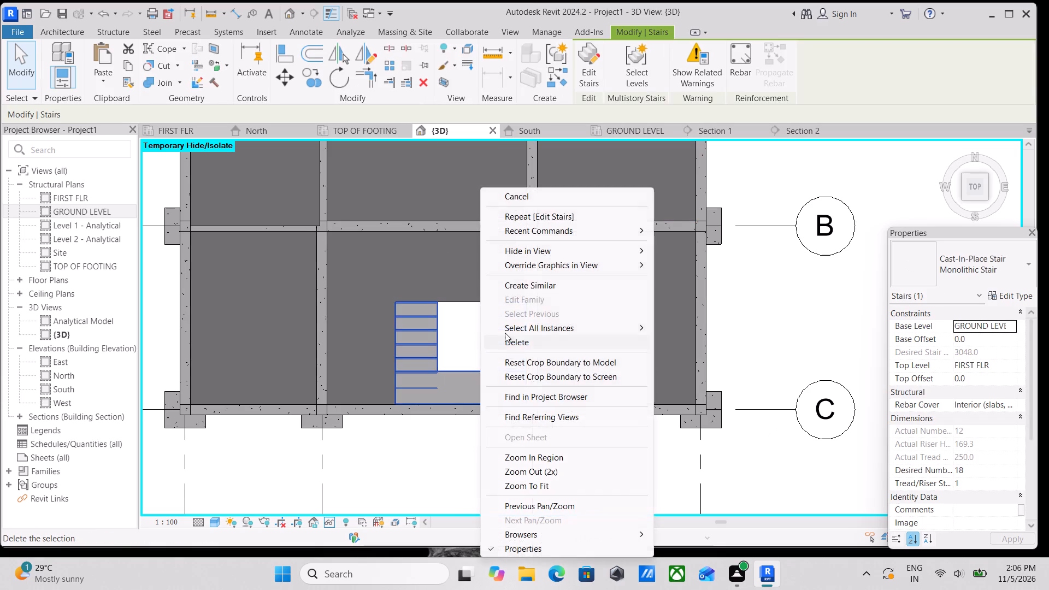
{"action": "left_click", "coordinate": [531, 341]}
Open the boundary sketch of the GROUND LEVEL slab between grids 2–3 and B–C for editing.
{"action": "left_click", "coordinate": [452, 296]}
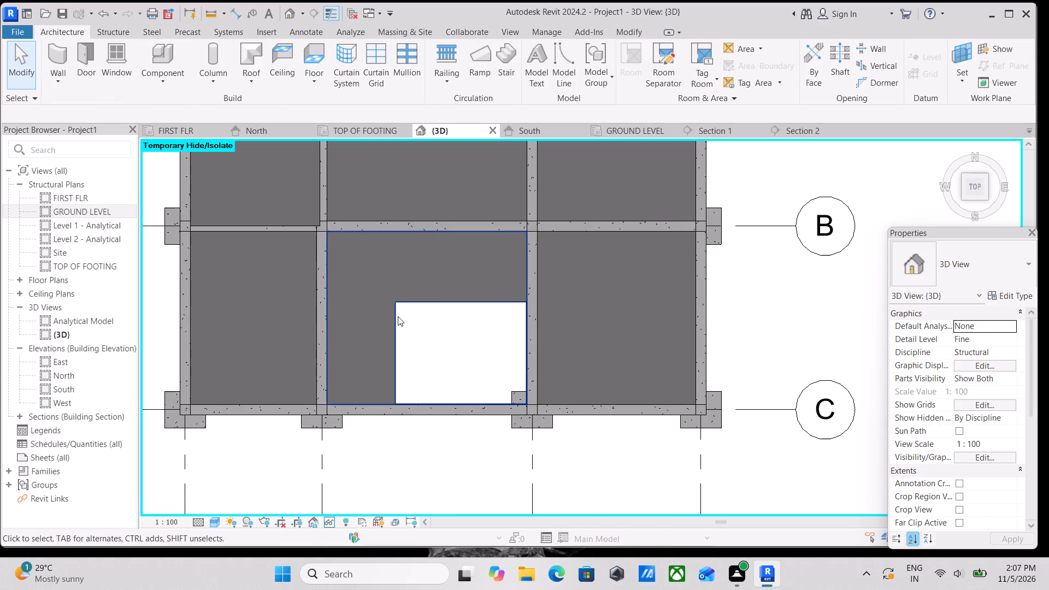
{"action": "left_click", "coordinate": [393, 322]}
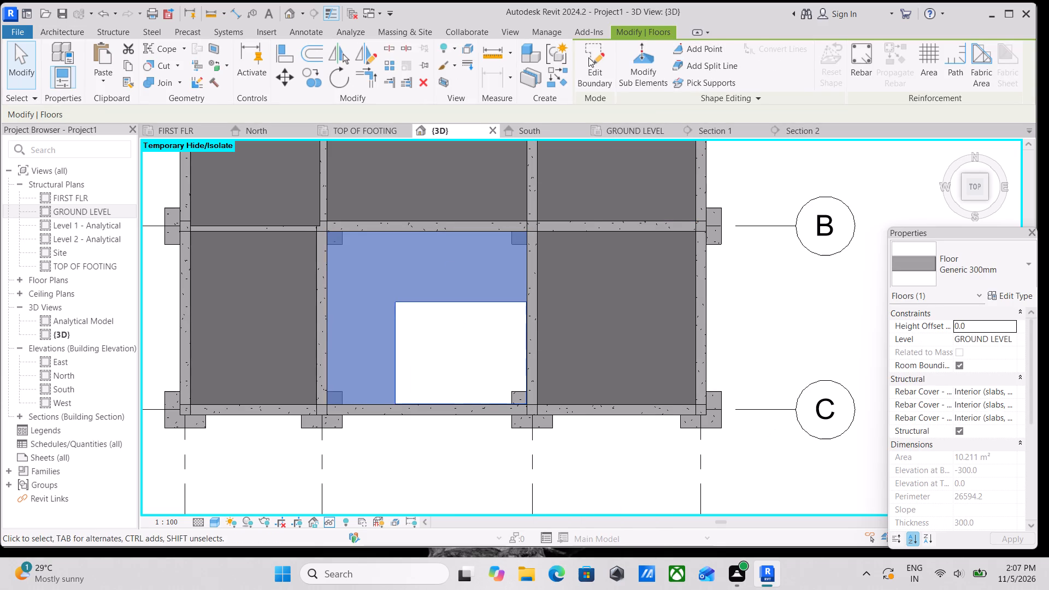
{"action": "left_click", "coordinate": [588, 58]}
{"action": "left_click_drag", "start_coordinate": [381, 278], "coordinate": [417, 353]}
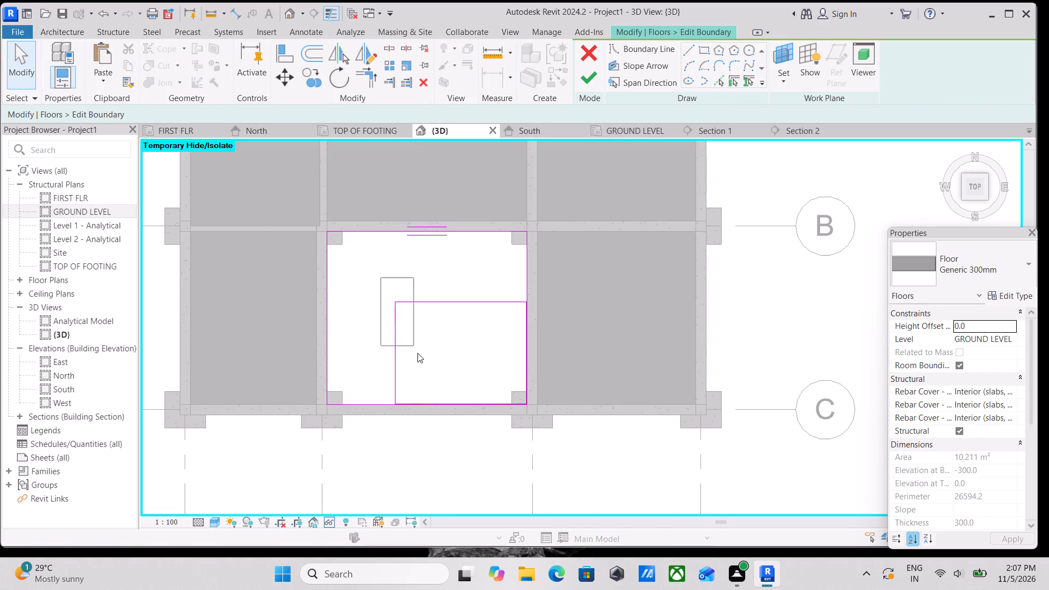
{"action": "left_click_drag", "start_coordinate": [417, 353], "coordinate": [504, 397]}
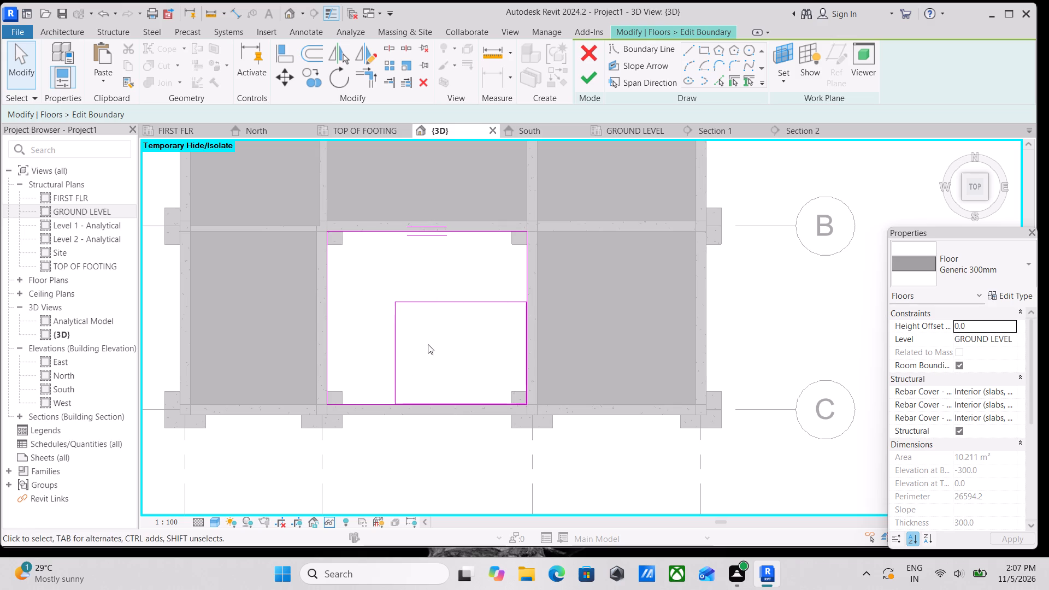
Delete the four lines of the rectangular stair opening from the slab boundary and finish the boundary edit.
{"action": "scroll", "coordinate": [431, 364], "scroll_direction": "up", "scroll_amount": 5}
{"action": "middle_click_drag", "start_coordinate": [411, 358], "coordinate": [446, 347]}
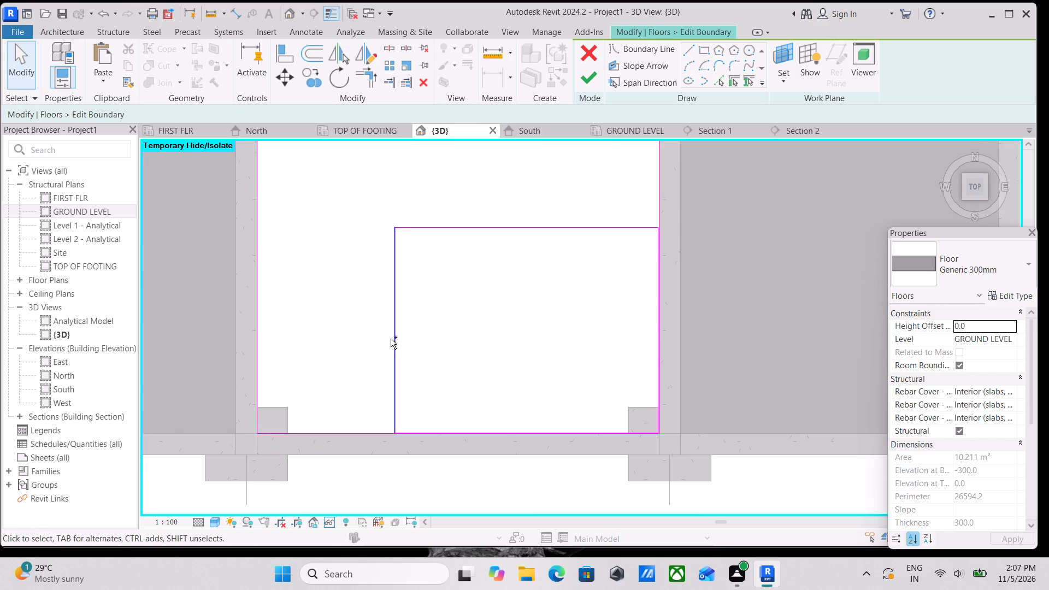
{"action": "left_click", "coordinate": [395, 335], "text": "ctrl"}
{"action": "left_click", "coordinate": [470, 224], "text": "ctrl"}
{"action": "middle_click_drag", "start_coordinate": [453, 394], "coordinate": [481, 304]}
{"action": "scroll", "coordinate": [482, 352], "scroll_direction": "up", "scroll_amount": 4}
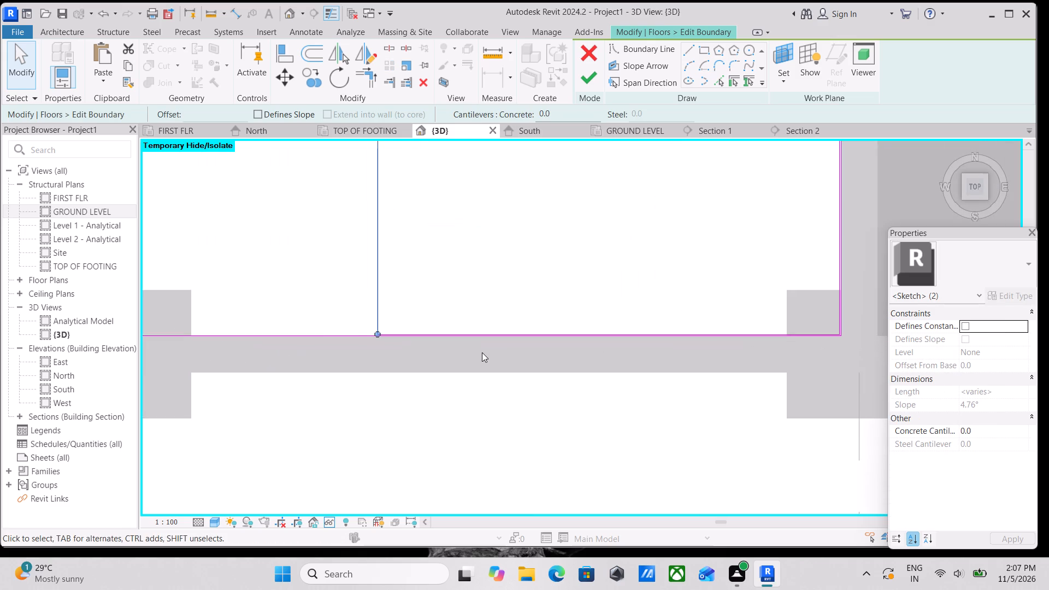
{"action": "scroll", "coordinate": [482, 352], "scroll_direction": "up", "scroll_amount": 3}
{"action": "left_click", "coordinate": [465, 321], "text": "ctrl"}
{"action": "middle_click_drag", "start_coordinate": [522, 251], "coordinate": [307, 343]}
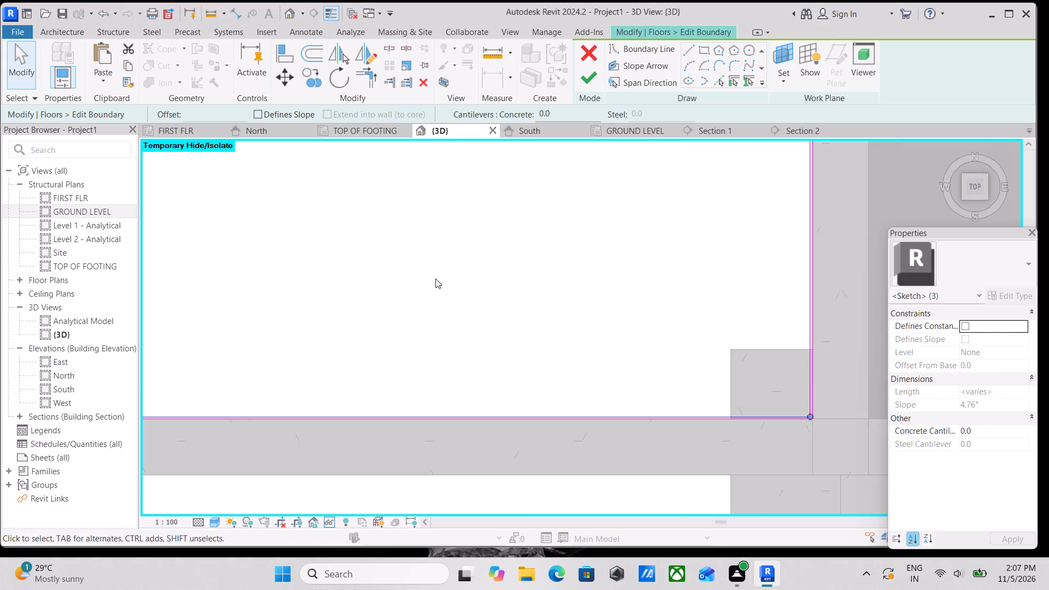
{"action": "middle_click_drag", "start_coordinate": [399, 306], "coordinate": [193, 384]}
{"action": "scroll", "coordinate": [596, 362], "scroll_direction": "up", "scroll_amount": 1, "text": "ctrl"}
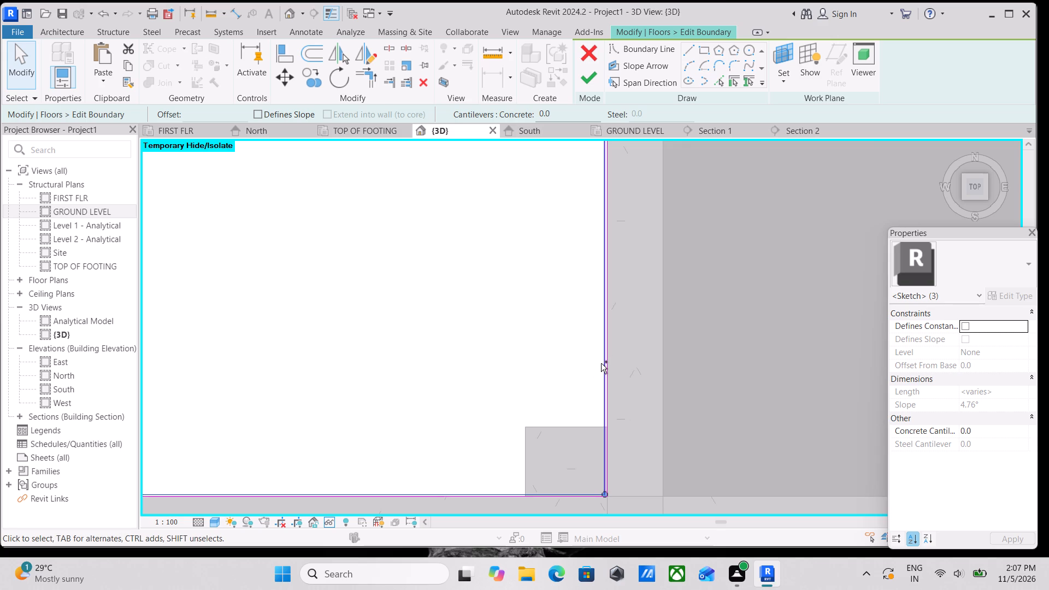
{"action": "left_click", "coordinate": [601, 363], "text": "ctrl"}
{"action": "middle_click_drag", "start_coordinate": [502, 333], "coordinate": [584, 335]}
{"action": "right_click", "coordinate": [524, 299]}
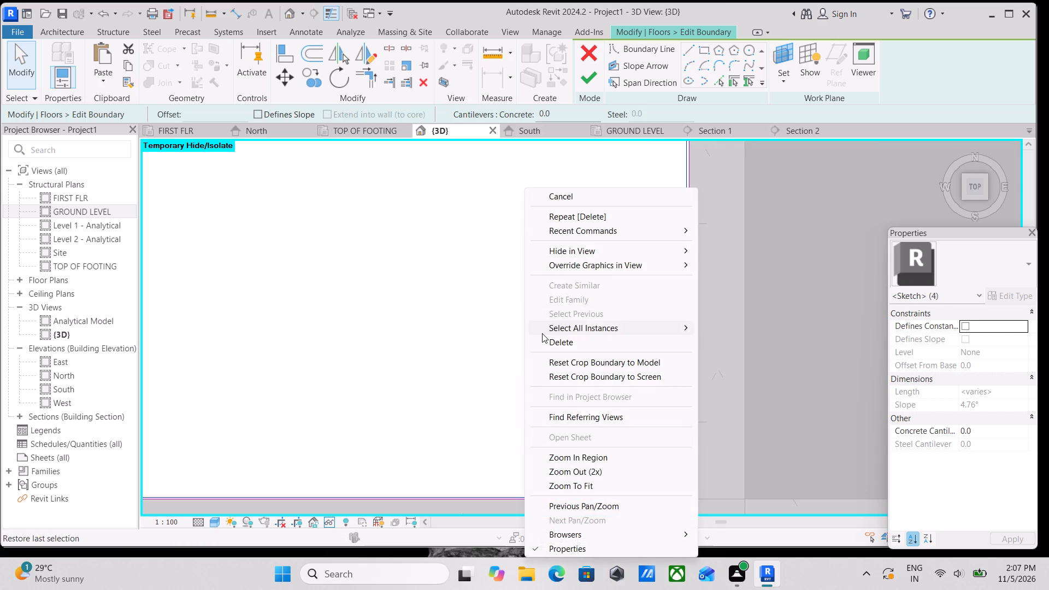
{"action": "left_click", "coordinate": [546, 339]}
{"action": "scroll", "coordinate": [546, 339], "scroll_direction": "down", "scroll_amount": 8}
{"action": "middle_click_drag", "start_coordinate": [511, 341], "coordinate": [606, 414]}
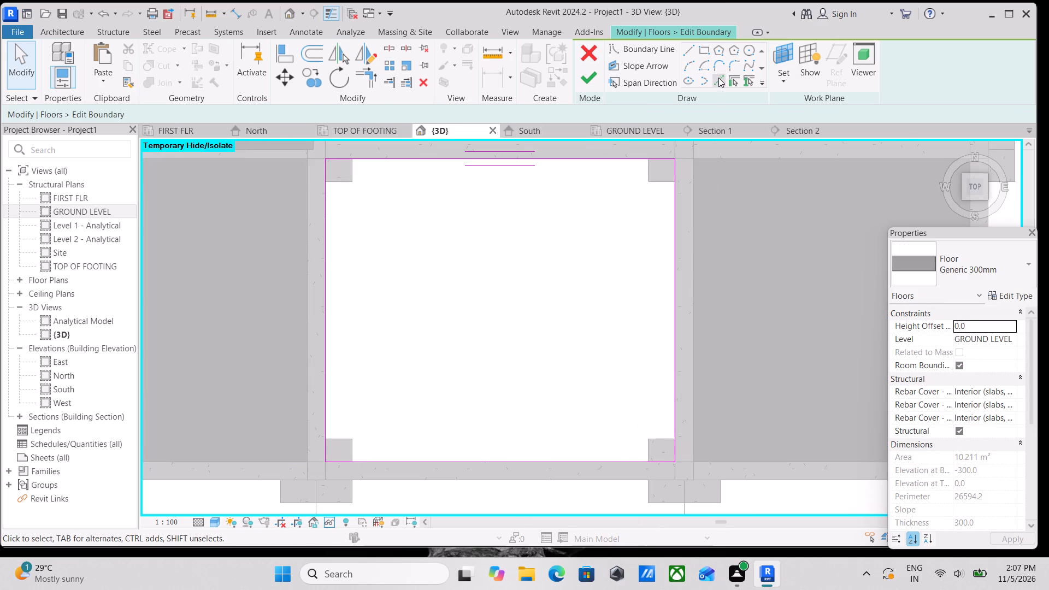
{"action": "left_click", "coordinate": [588, 77]}
{"action": "scroll", "coordinate": [500, 239], "scroll_direction": "down", "scroll_amount": 3}
{"action": "middle_click_drag", "start_coordinate": [500, 240], "coordinate": [506, 290]}
{"action": "key", "text": "Escape"}
Compare the floor slabs in the 3D view with the stair and room layout on the GROUND LEVEL plan.
{"action": "scroll", "coordinate": [509, 291], "scroll_direction": "up", "scroll_amount": 1}
{"action": "scroll", "coordinate": [509, 291], "scroll_direction": "down", "scroll_amount": 3}
{"action": "middle_click_drag", "start_coordinate": [509, 291], "coordinate": [514, 302]}
{"action": "left_click", "coordinate": [645, 133]}
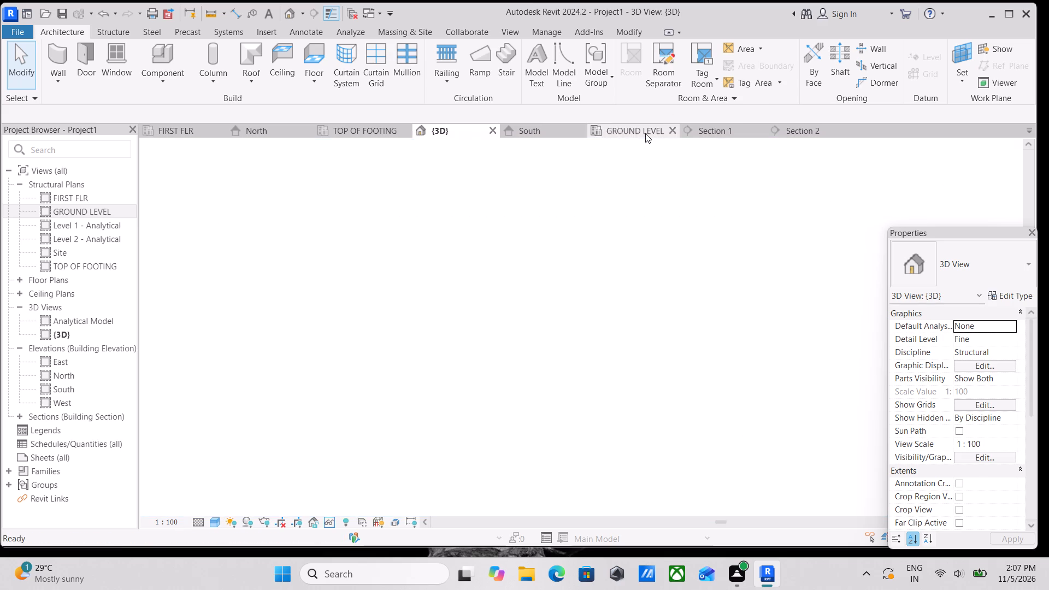
{"action": "scroll", "coordinate": [565, 221], "scroll_direction": "up", "scroll_amount": 4}
{"action": "scroll", "coordinate": [475, 291], "scroll_direction": "up", "scroll_amount": 3}
{"action": "scroll", "coordinate": [475, 269], "scroll_direction": "down", "scroll_amount": 4}
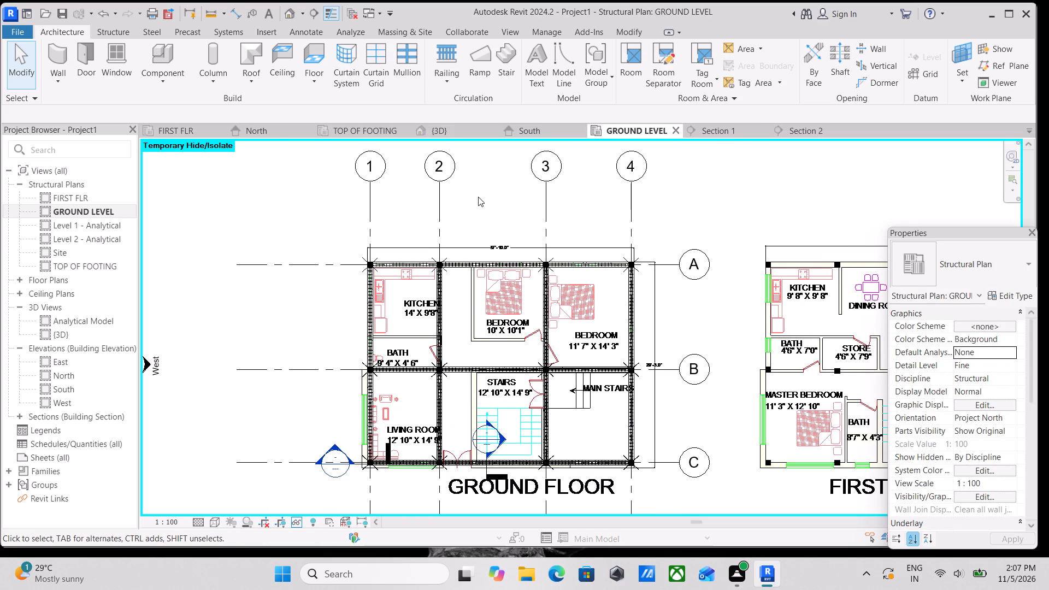
{"action": "scroll", "coordinate": [475, 154], "scroll_direction": "down", "scroll_amount": 2}
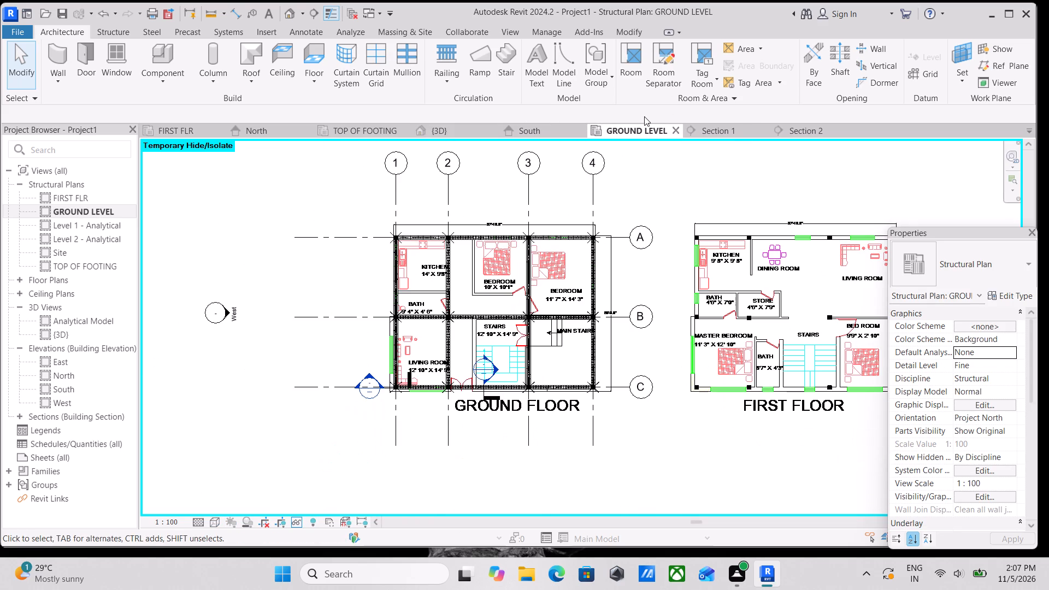
{"action": "scroll", "coordinate": [481, 245], "scroll_direction": "up", "scroll_amount": 2}
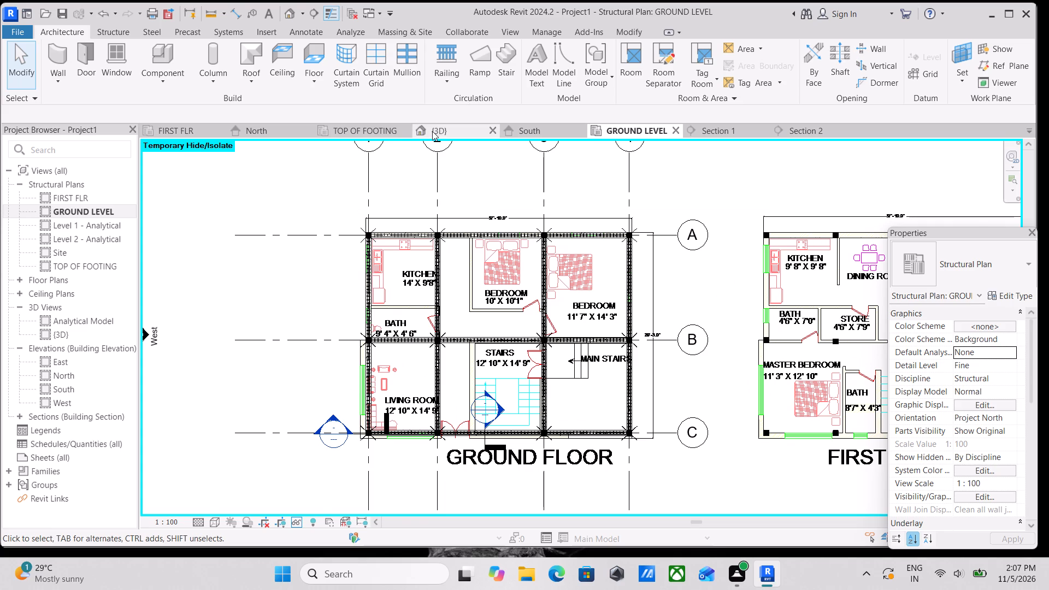
{"action": "left_click", "coordinate": [433, 131]}
{"action": "scroll", "coordinate": [484, 270], "scroll_direction": "down", "scroll_amount": 2}
{"action": "middle_click_drag", "start_coordinate": [485, 286], "coordinate": [486, 316]}
{"action": "middle_click_drag", "start_coordinate": [490, 247], "coordinate": [493, 310]}
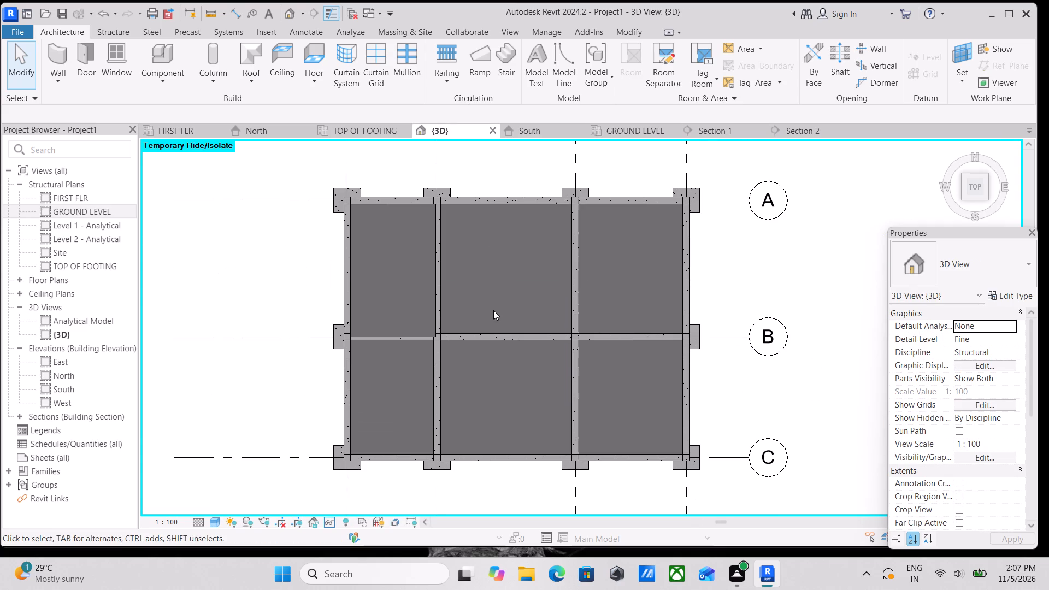
In the GROUND LEVEL plan, select all 13M rebar instances and temporarily hide them.
{"action": "left_click", "coordinate": [639, 134]}
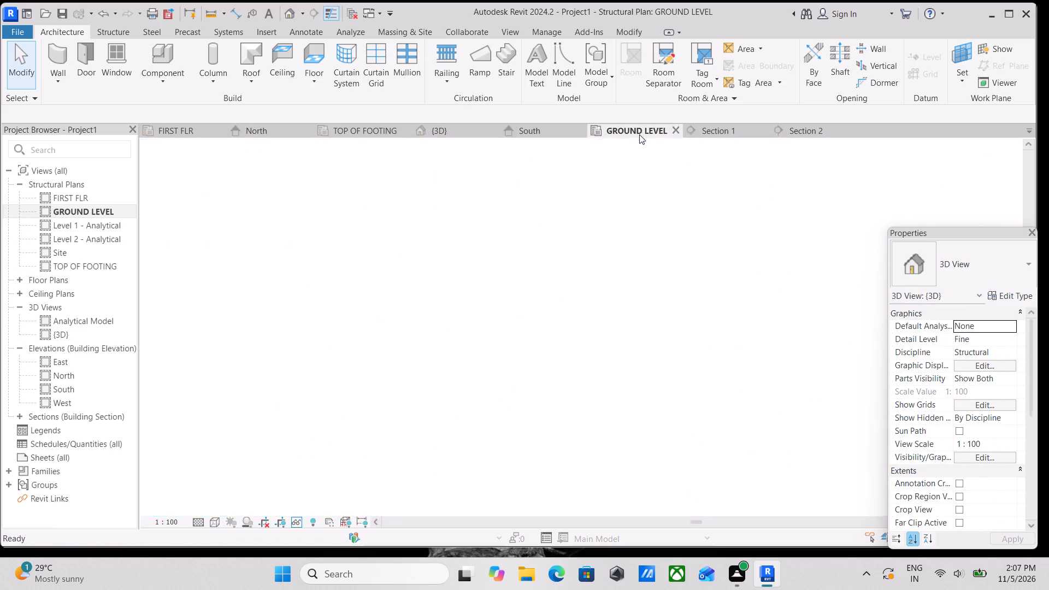
{"action": "left_click", "coordinate": [547, 283]}
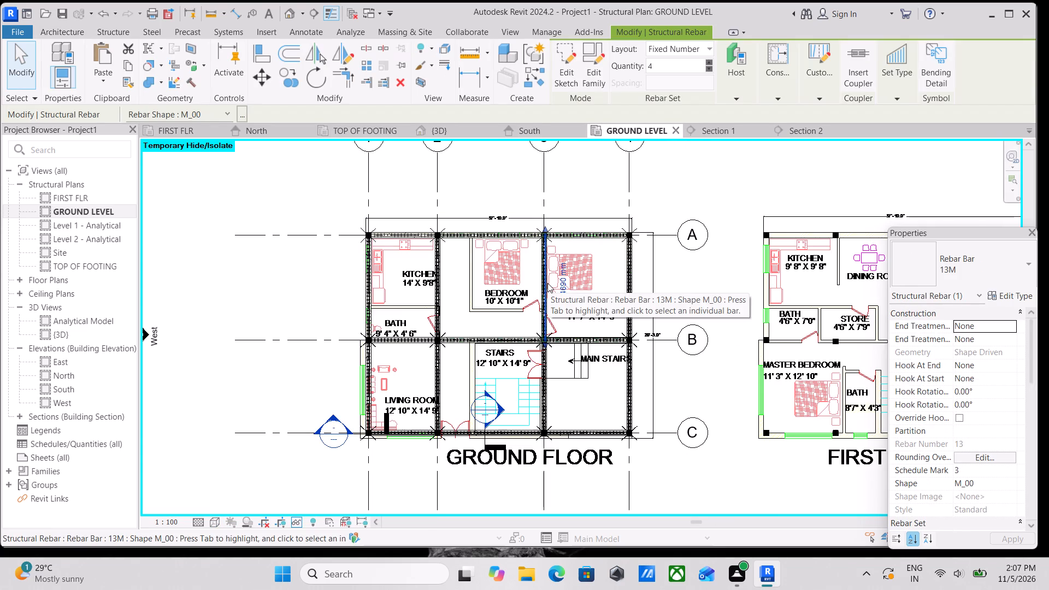
{"action": "type", "text": "SA"}
{"action": "key", "text": "h"}
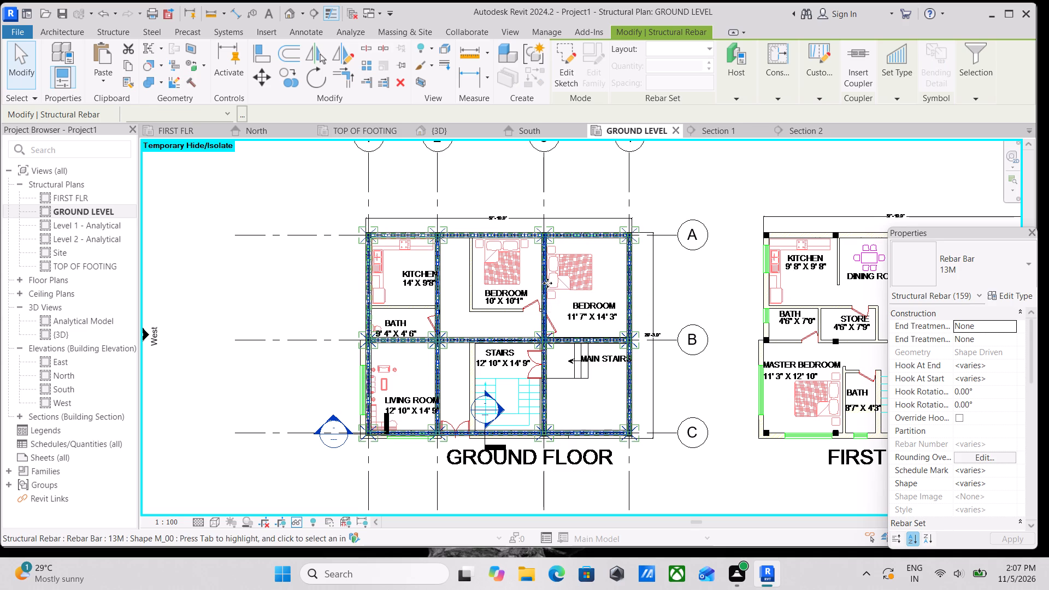
{"action": "key", "text": "h"}
Set the GROUND LEVEL plan's visual style to Shaded.
{"action": "scroll", "coordinate": [520, 350], "scroll_direction": "up", "scroll_amount": 3}
{"action": "middle_click_drag", "start_coordinate": [482, 359], "coordinate": [498, 344]}
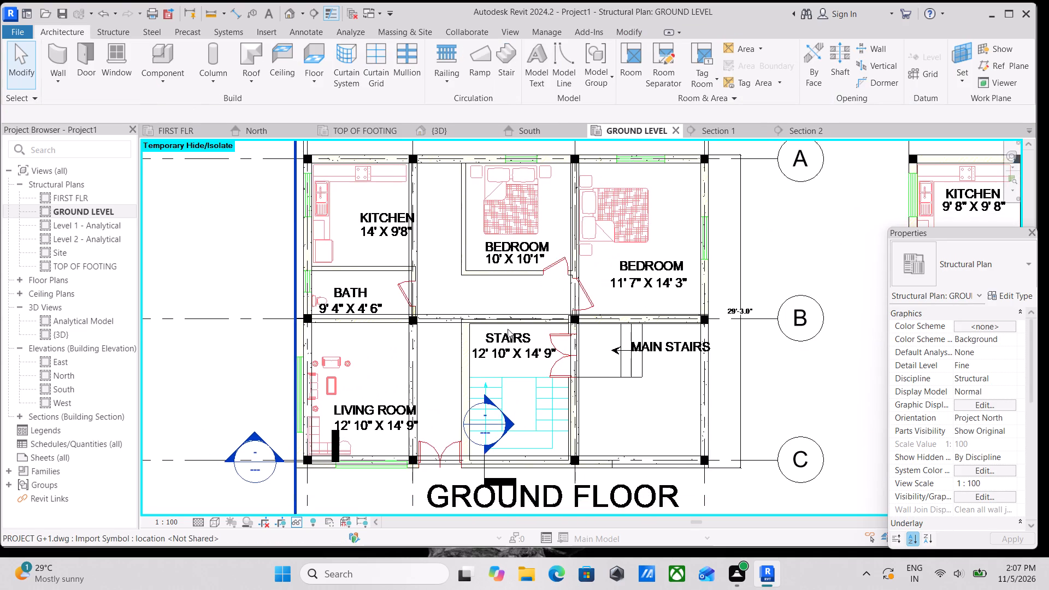
{"action": "scroll", "coordinate": [505, 335], "scroll_direction": "down", "scroll_amount": 2}
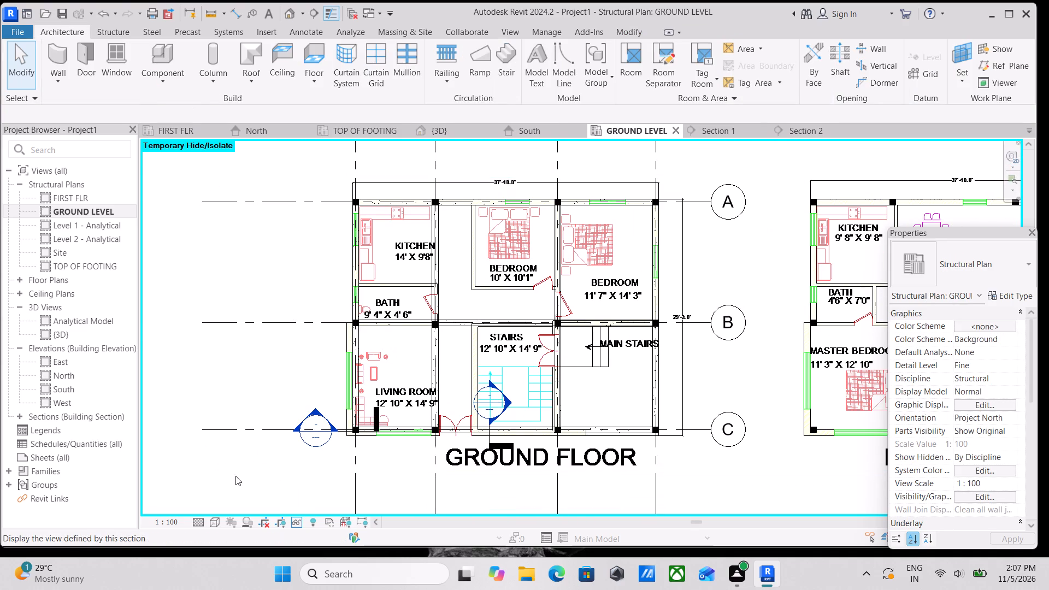
{"action": "left_click", "coordinate": [210, 523]}
{"action": "left_click", "coordinate": [229, 465]}
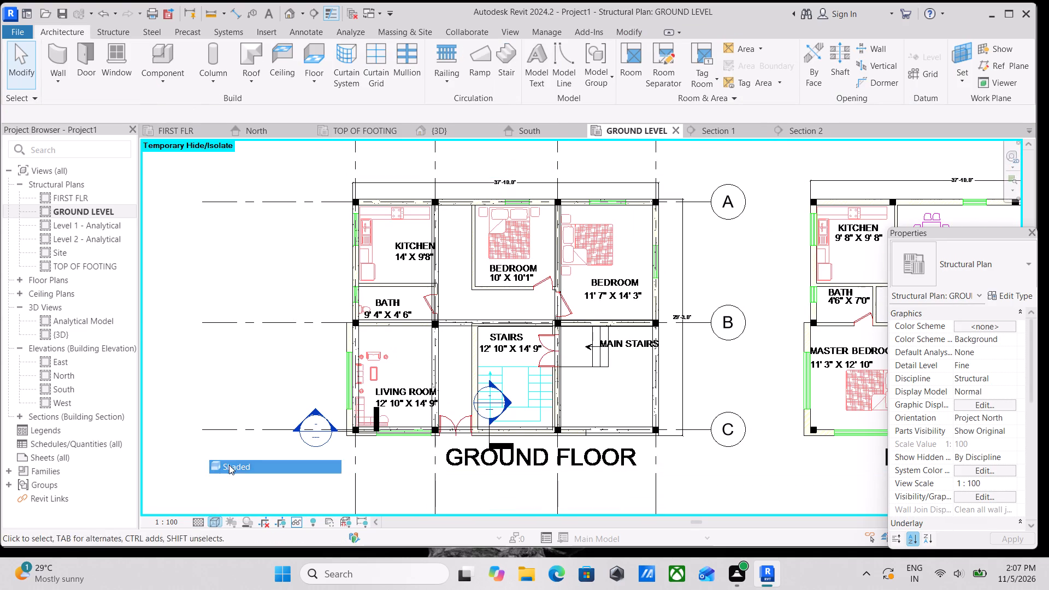
Temporarily hide the imported PROJECT G+1.dwg drawing in the GROUND LEVEL plan.
{"action": "scroll", "coordinate": [350, 390], "scroll_direction": "down", "scroll_amount": 2}
{"action": "middle_click_drag", "start_coordinate": [351, 390], "coordinate": [288, 405]}
{"action": "left_click", "coordinate": [432, 465]}
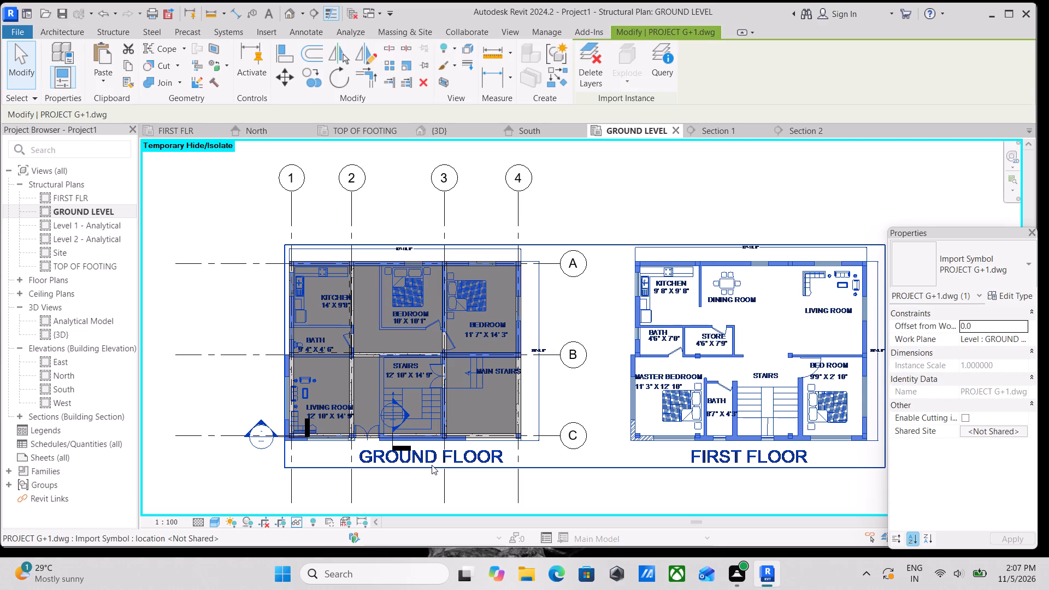
{"action": "type", "text": "HH"}
Temporarily hide the Section 2 marker that crosses the bay between grids 2–3 and B–C.
{"action": "scroll", "coordinate": [438, 426], "scroll_direction": "up", "scroll_amount": 3}
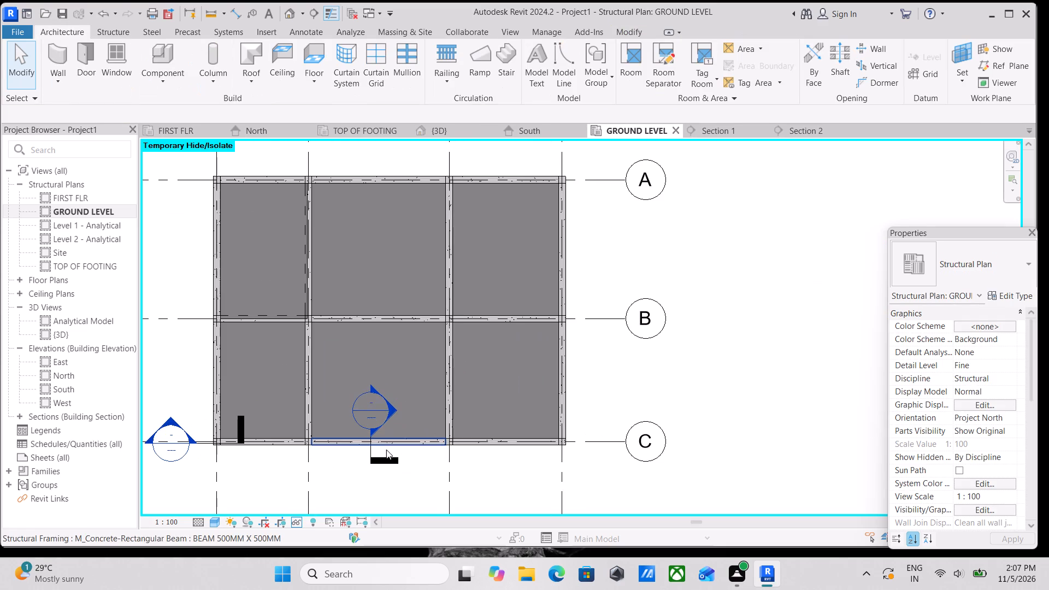
{"action": "scroll", "coordinate": [386, 405], "scroll_direction": "up", "scroll_amount": 1}
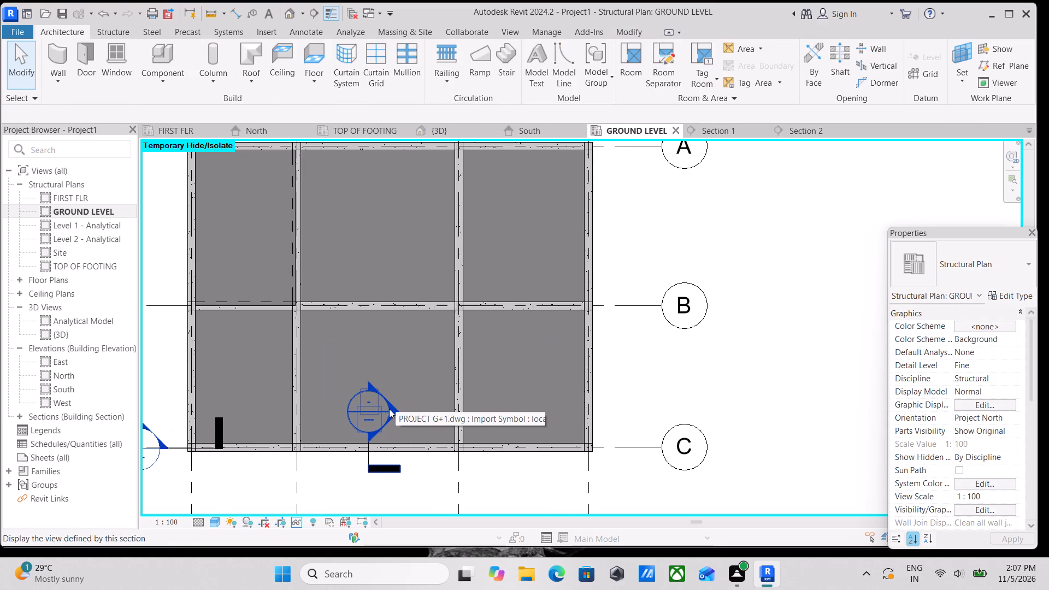
{"action": "left_click", "coordinate": [389, 409]}
{"action": "middle_click_drag", "start_coordinate": [406, 404], "coordinate": [541, 416]}
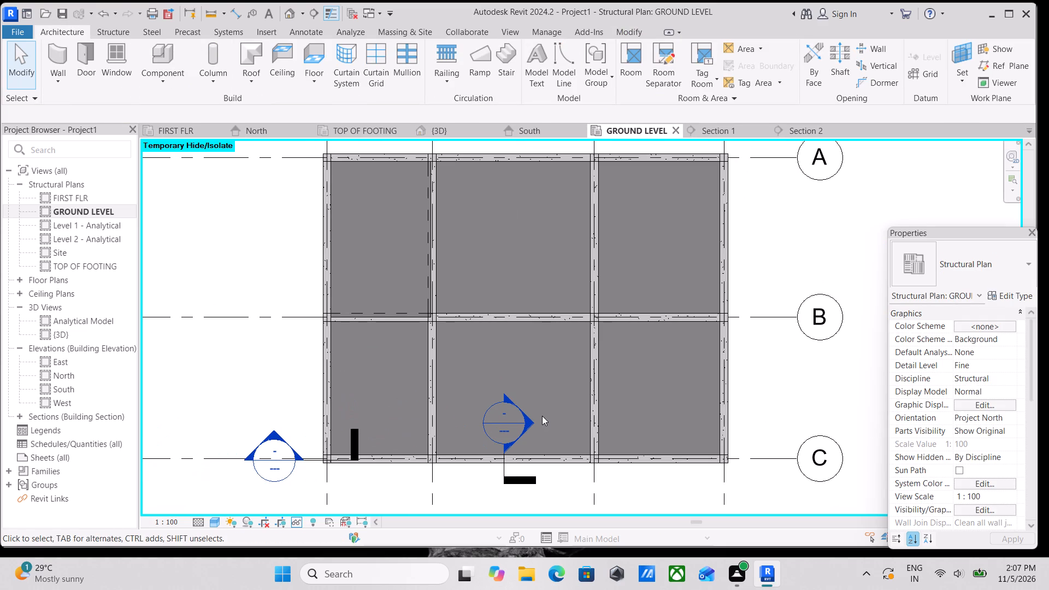
{"action": "type", "text": "HH"}
{"action": "scroll", "coordinate": [514, 480], "scroll_direction": "up", "scroll_amount": 2}
{"action": "key", "text": "Escape"}
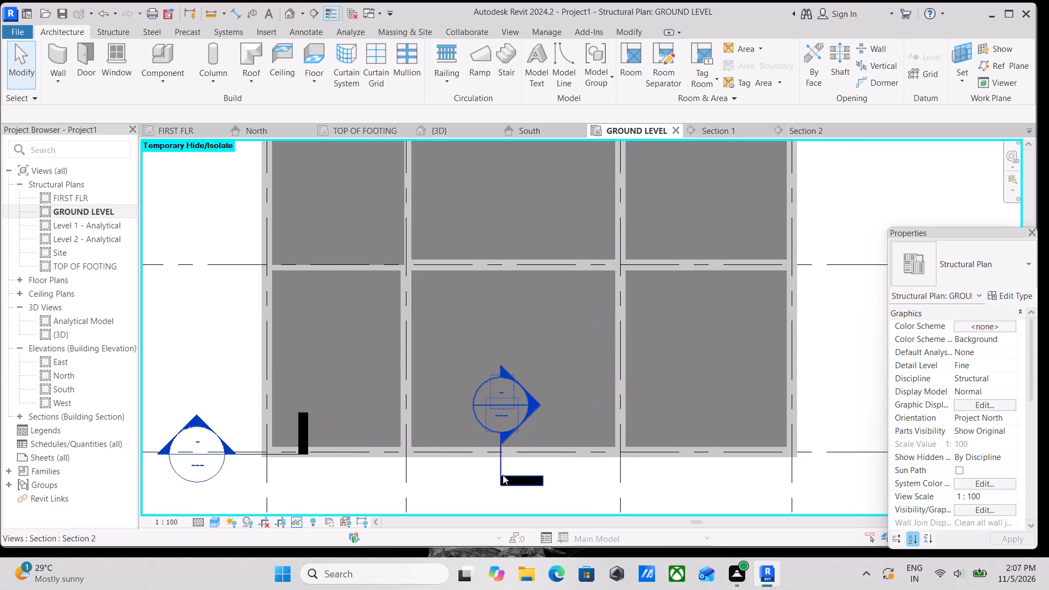
{"action": "left_click", "coordinate": [500, 469]}
{"action": "type", "text": "HH"}
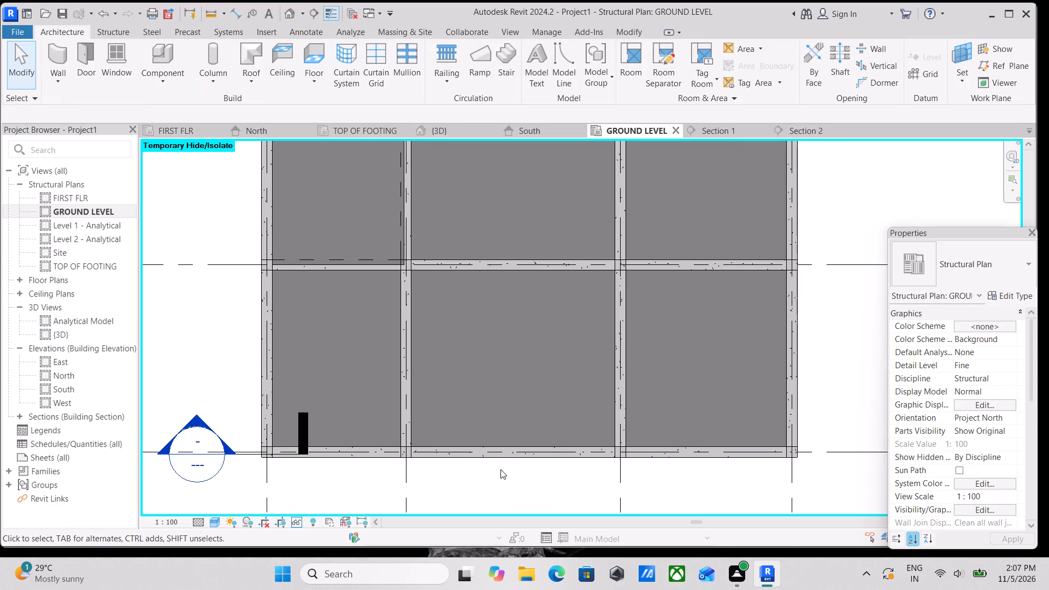
Temporarily hide the Section 1 marker along grid C in the GROUND LEVEL plan.
{"action": "left_click", "coordinate": [201, 423]}
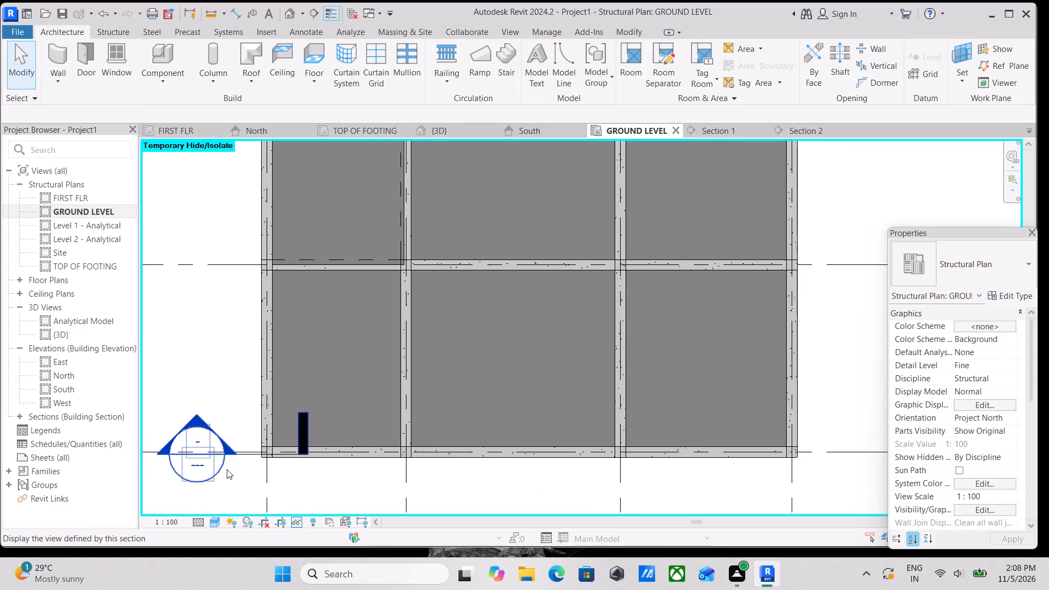
{"action": "left_click", "coordinate": [224, 466]}
{"action": "left_click", "coordinate": [305, 433]}
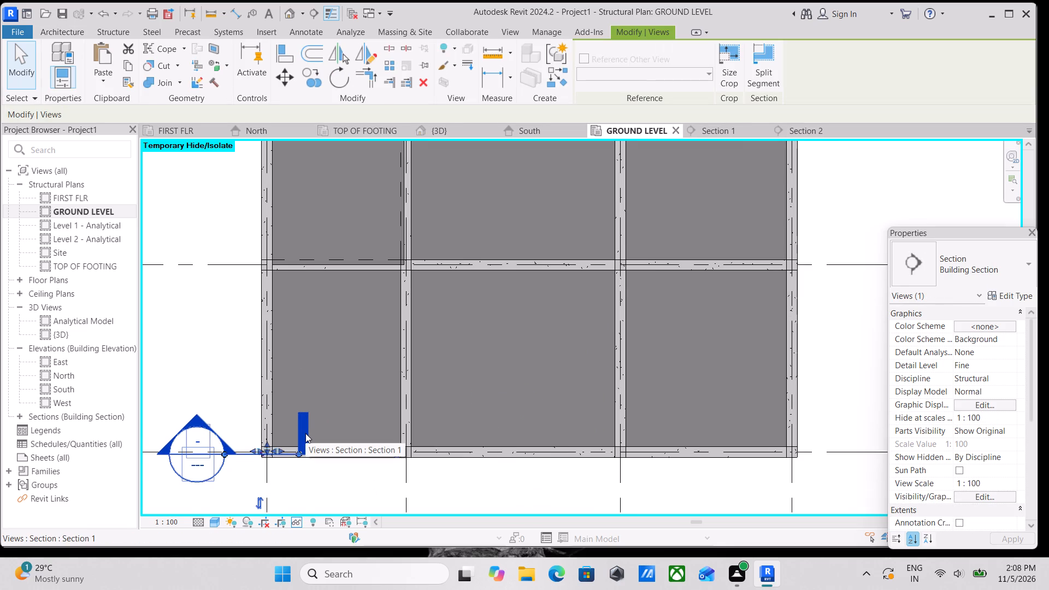
{"action": "type", "text": "HH"}
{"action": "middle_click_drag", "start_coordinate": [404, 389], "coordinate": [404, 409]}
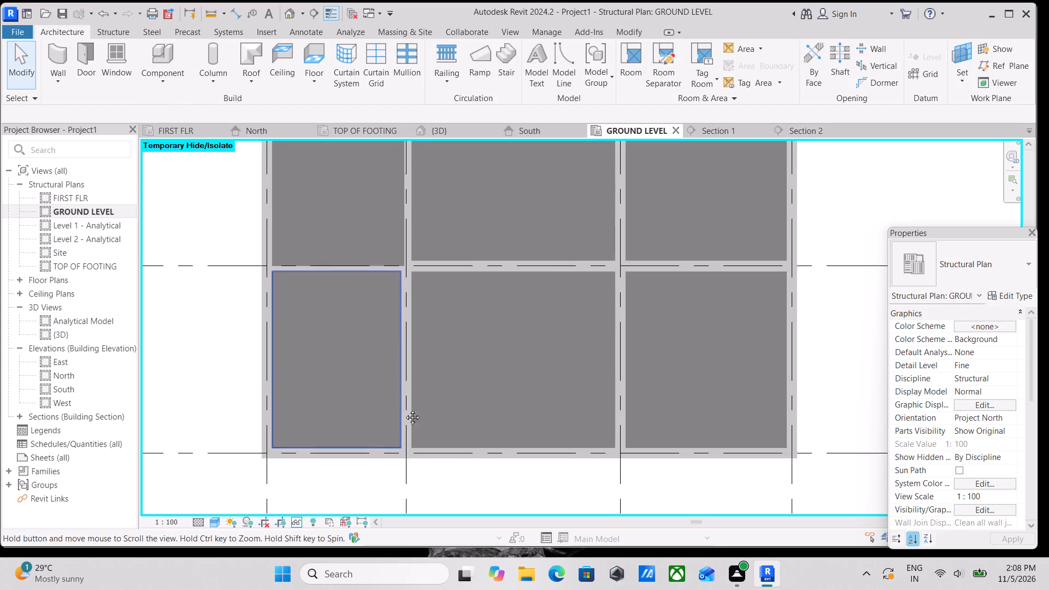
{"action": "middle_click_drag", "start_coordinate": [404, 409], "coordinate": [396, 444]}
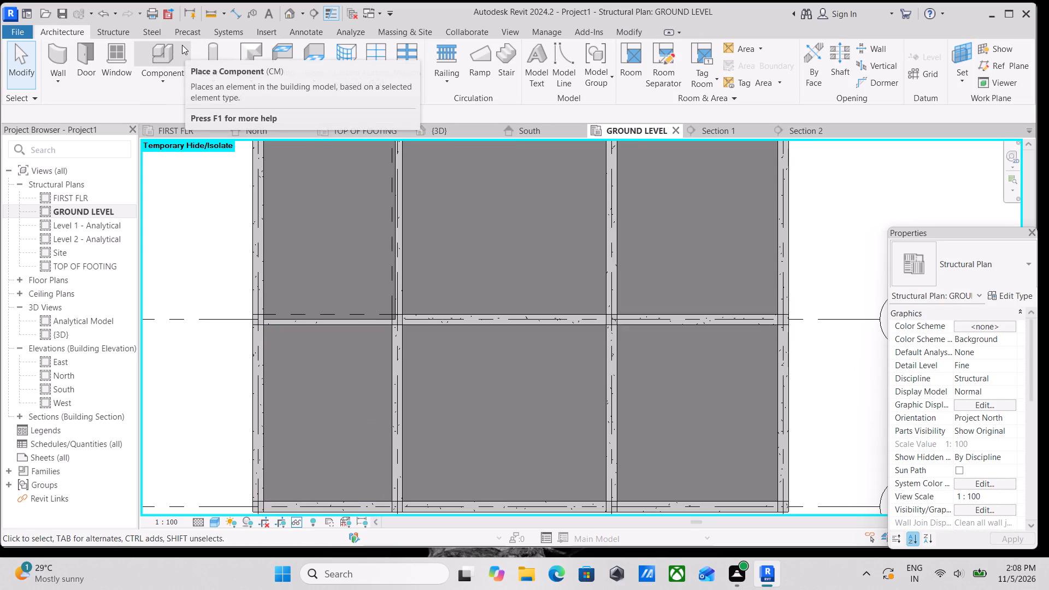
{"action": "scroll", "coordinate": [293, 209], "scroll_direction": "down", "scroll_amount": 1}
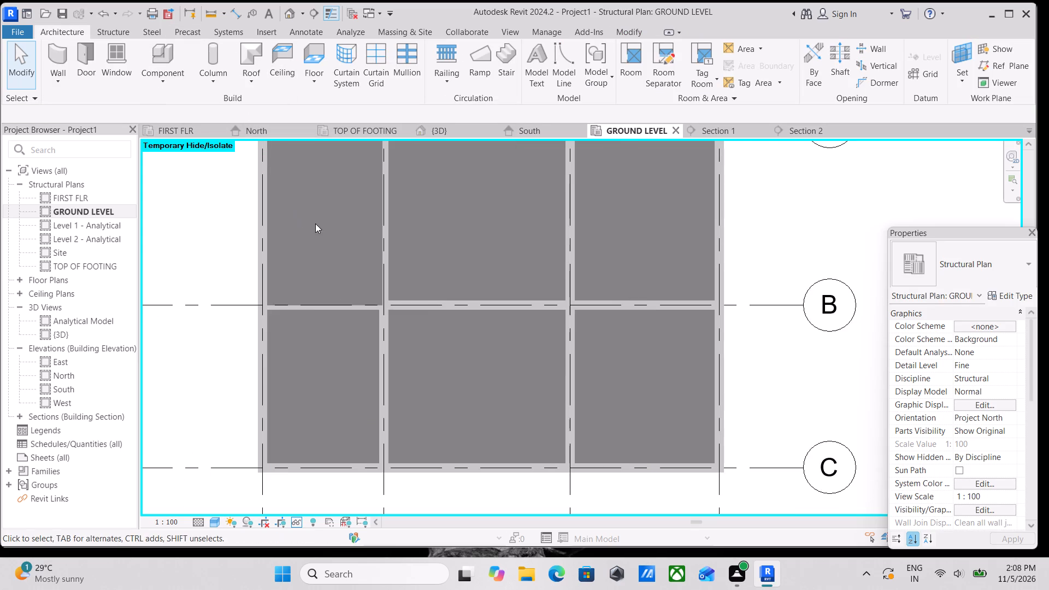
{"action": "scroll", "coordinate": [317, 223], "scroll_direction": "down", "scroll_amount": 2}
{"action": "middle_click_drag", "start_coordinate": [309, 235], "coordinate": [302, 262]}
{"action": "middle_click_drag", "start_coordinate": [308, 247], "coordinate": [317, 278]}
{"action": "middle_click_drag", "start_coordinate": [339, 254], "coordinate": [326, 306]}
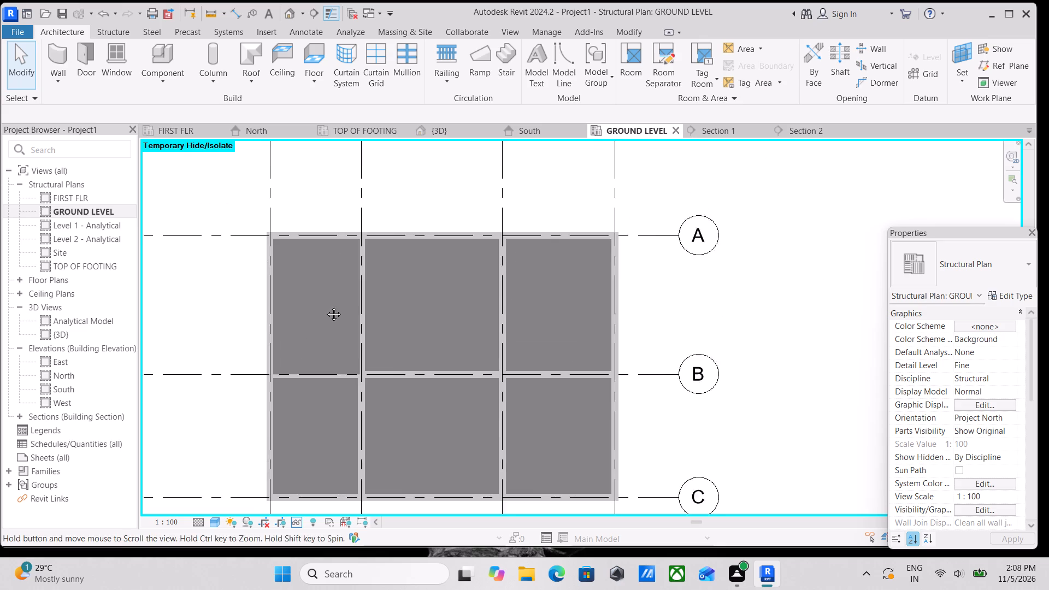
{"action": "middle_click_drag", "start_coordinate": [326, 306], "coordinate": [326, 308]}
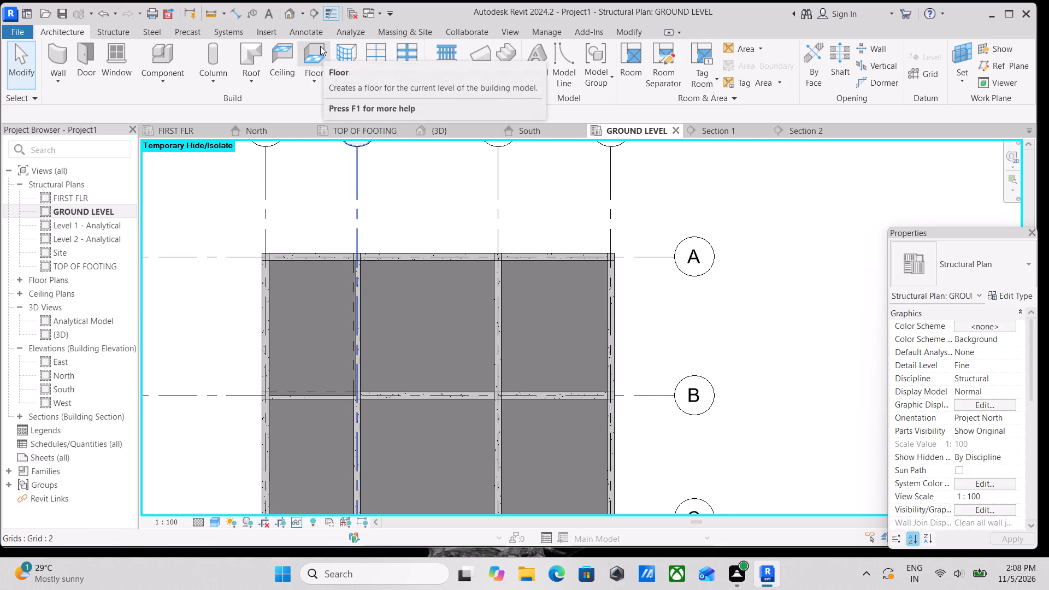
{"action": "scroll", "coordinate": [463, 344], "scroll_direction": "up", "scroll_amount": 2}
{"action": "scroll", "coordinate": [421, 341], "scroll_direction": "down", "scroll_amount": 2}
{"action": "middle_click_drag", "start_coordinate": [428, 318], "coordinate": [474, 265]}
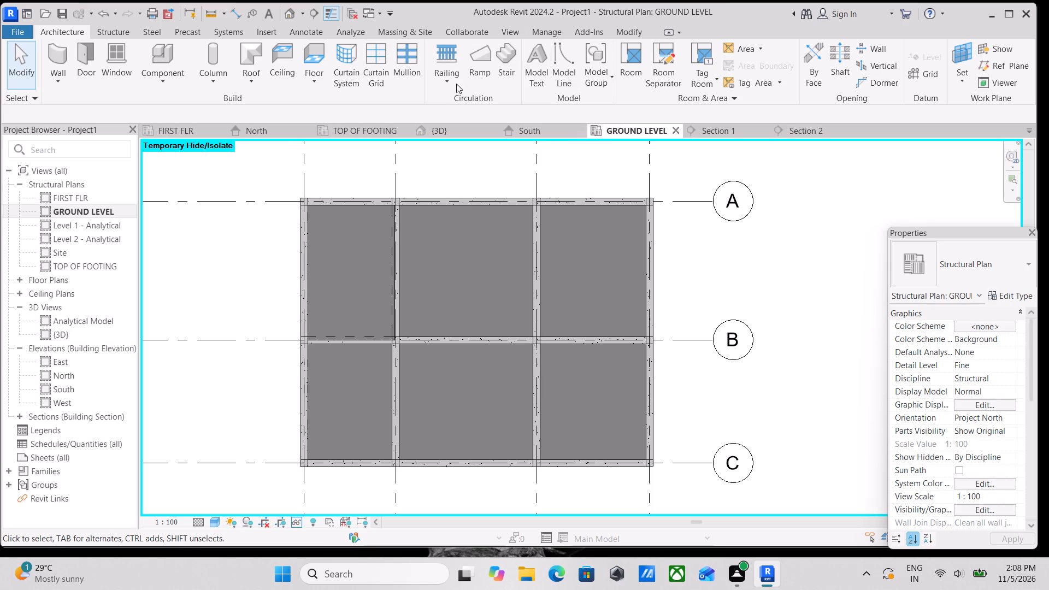
Begin a sketched stair run and draw its U-shaped boundary of about 2400, 2200 and 2700 mm in the bay between grids 2–3 and B–C.
{"action": "left_click", "coordinate": [509, 64]}
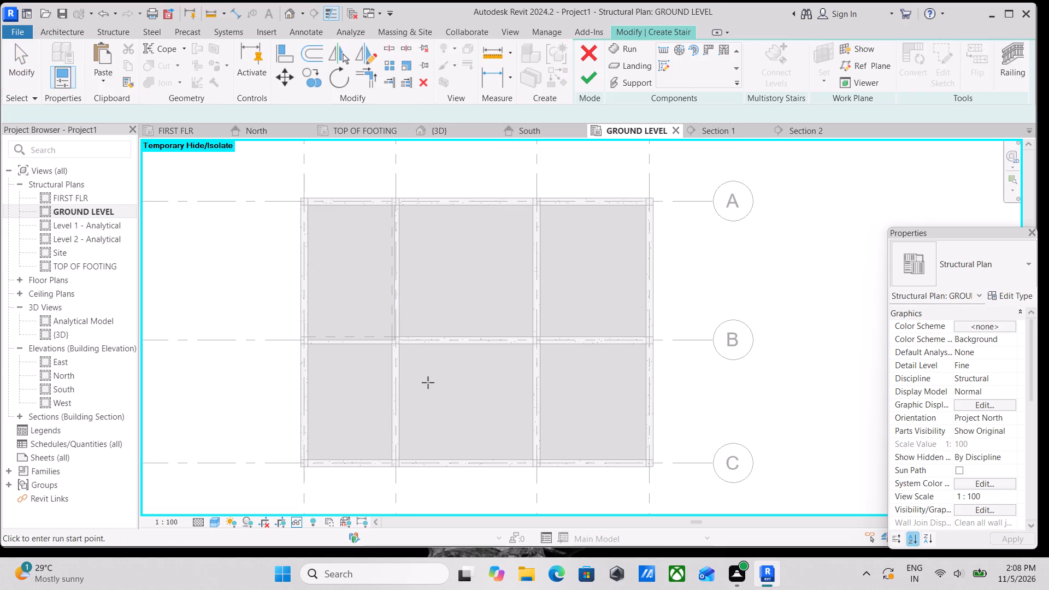
{"action": "left_click", "coordinate": [664, 63]}
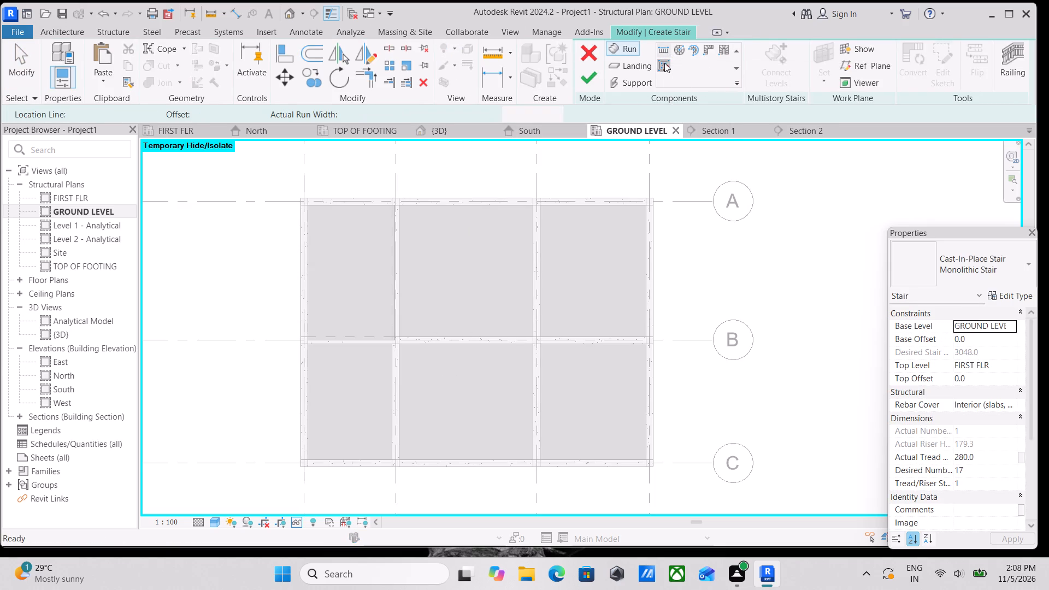
{"action": "scroll", "coordinate": [440, 416], "scroll_direction": "up", "scroll_amount": 3}
{"action": "middle_click_drag", "start_coordinate": [422, 381], "coordinate": [505, 383]}
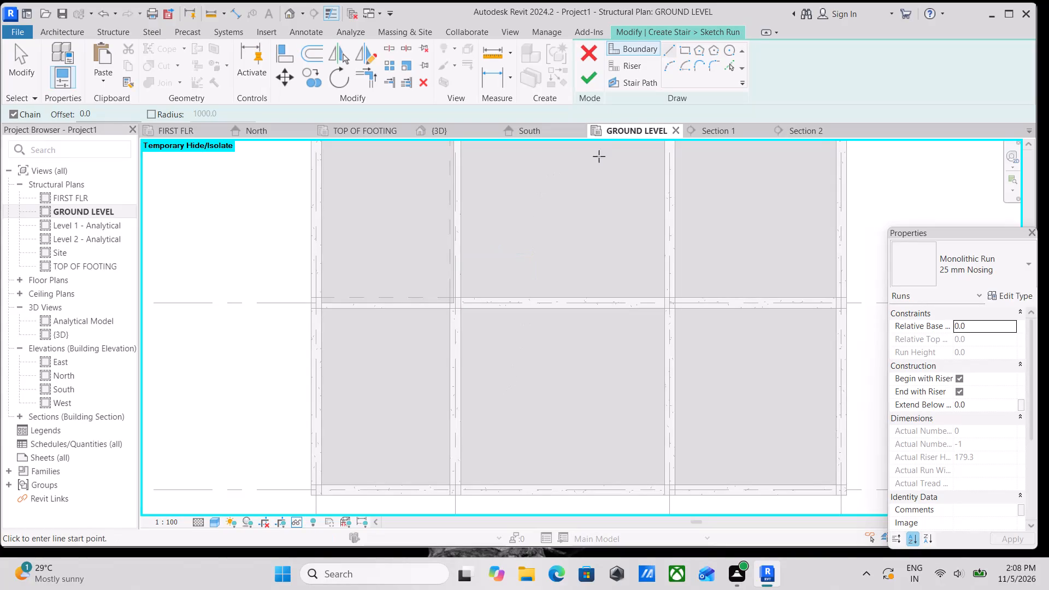
{"action": "left_click", "coordinate": [512, 359]}
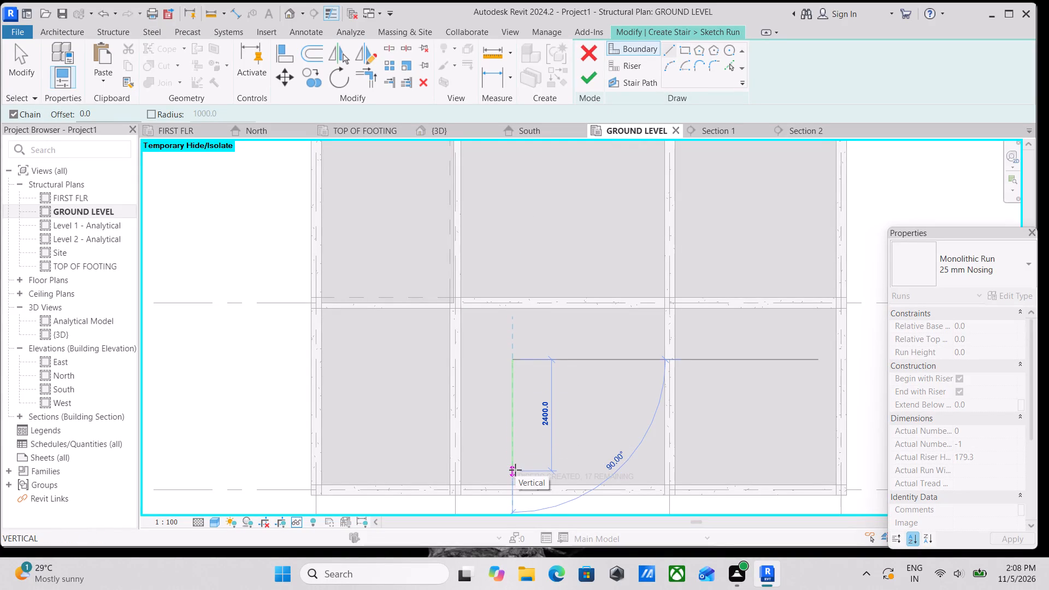
{"action": "left_click", "coordinate": [515, 470]}
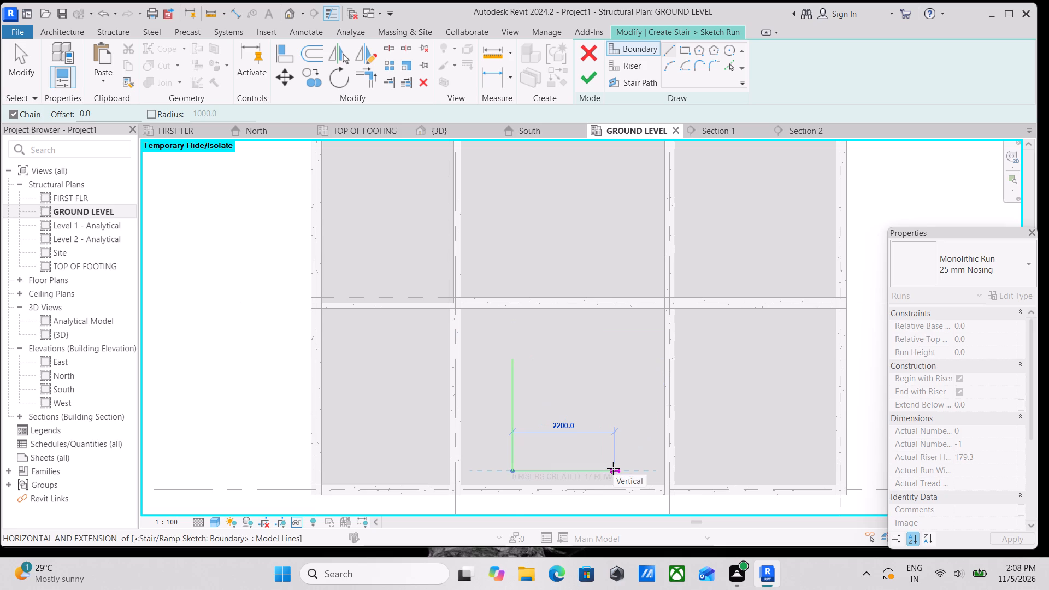
{"action": "left_click", "coordinate": [613, 468]}
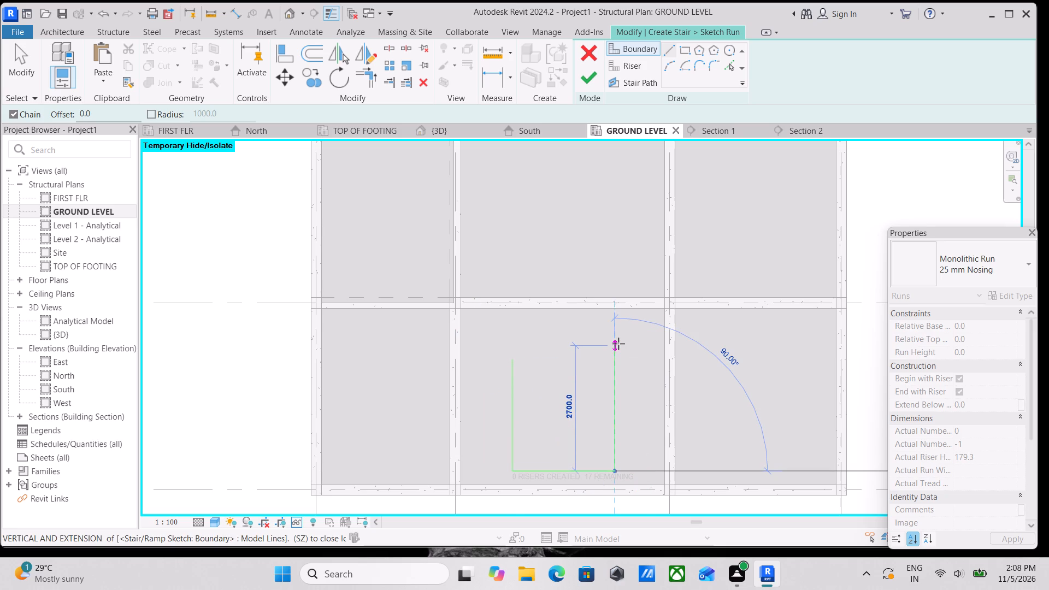
{"action": "left_click", "coordinate": [618, 344]}
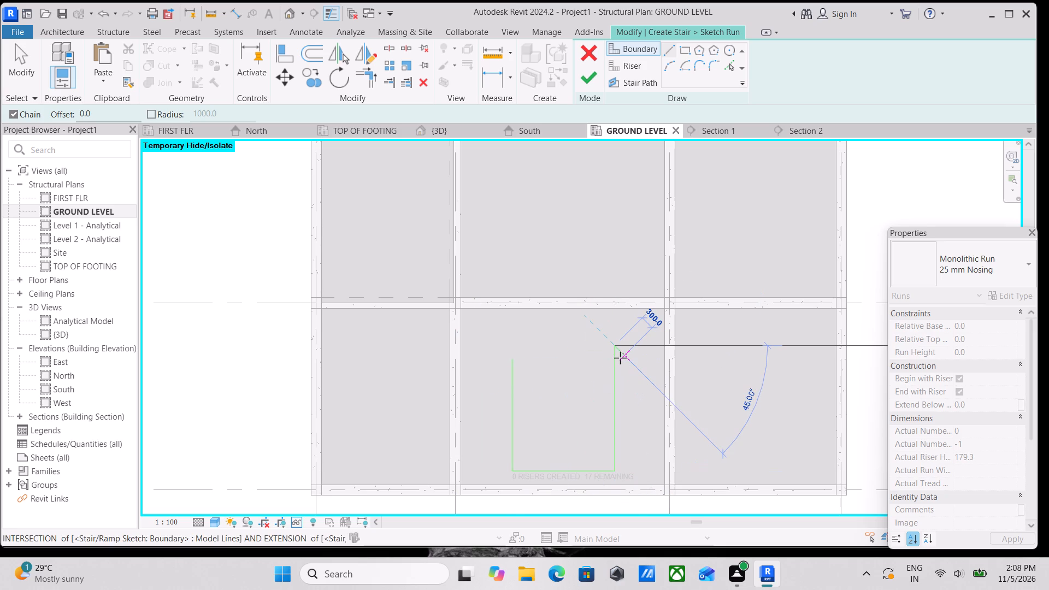
{"action": "key", "text": "Escape"}
Stretch the open end of the shorter boundary side line nearer grid 2 to a length of 2700 mm.
{"action": "scroll", "coordinate": [512, 361], "scroll_direction": "up", "scroll_amount": 4}
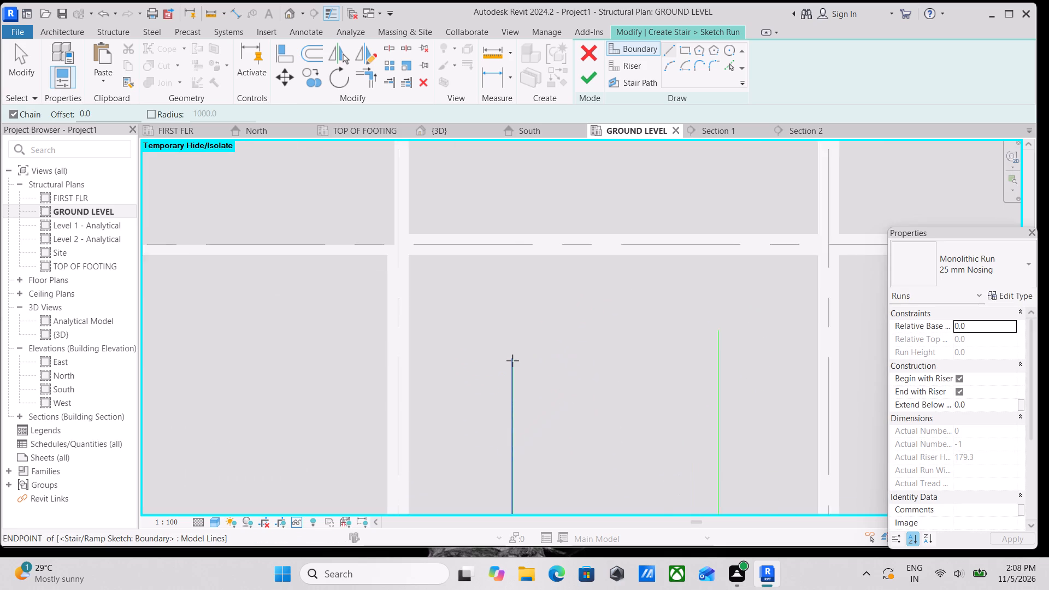
{"action": "scroll", "coordinate": [512, 361], "scroll_direction": "up", "scroll_amount": 2}
{"action": "key", "text": "Escape"}
{"action": "left_click", "coordinate": [512, 374]}
{"action": "left_click_drag", "start_coordinate": [510, 355], "coordinate": [512, 347]}
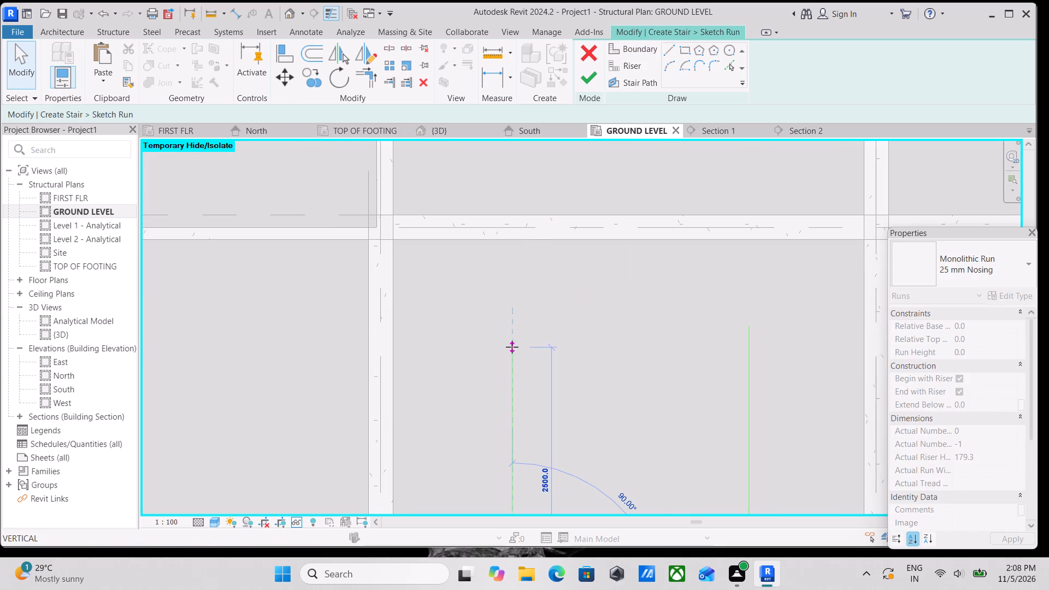
{"action": "left_click_drag", "start_coordinate": [512, 347], "coordinate": [513, 325]}
{"action": "key", "text": "Escape"}
{"action": "key", "text": "Escape"}
Examine the lengths of the U-shaped run boundary lines and their distances to the surrounding grids.
{"action": "scroll", "coordinate": [520, 356], "scroll_direction": "down", "scroll_amount": 2}
{"action": "middle_click_drag", "start_coordinate": [520, 356], "coordinate": [523, 317]}
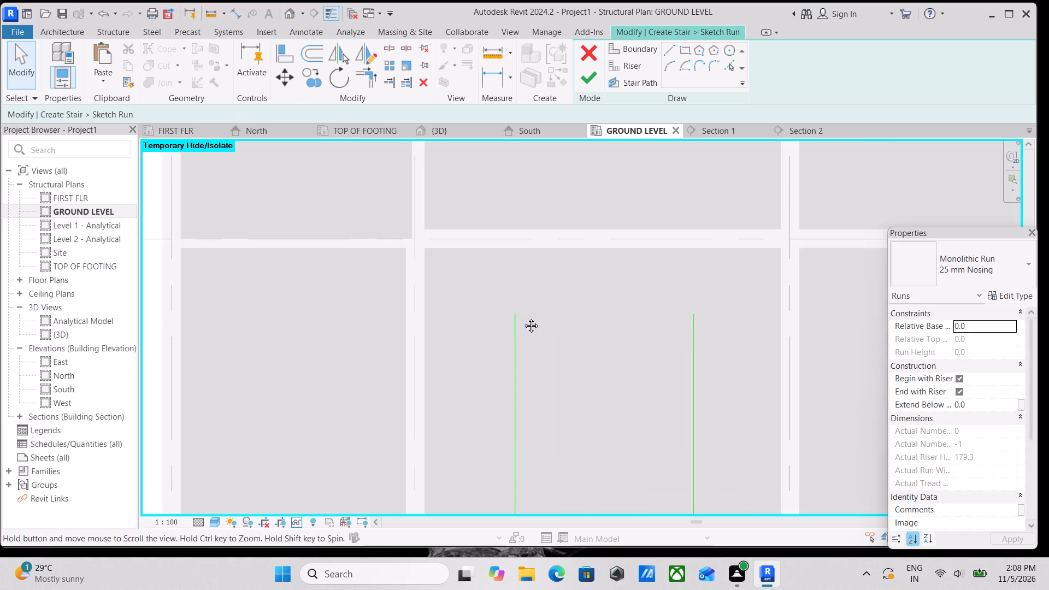
{"action": "middle_click_drag", "start_coordinate": [523, 317], "coordinate": [524, 308]}
{"action": "scroll", "coordinate": [545, 357], "scroll_direction": "down", "scroll_amount": 2}
{"action": "middle_click_drag", "start_coordinate": [546, 366], "coordinate": [547, 337]}
{"action": "scroll", "coordinate": [600, 435], "scroll_direction": "up", "scroll_amount": 2}
{"action": "left_click", "coordinate": [599, 440]}
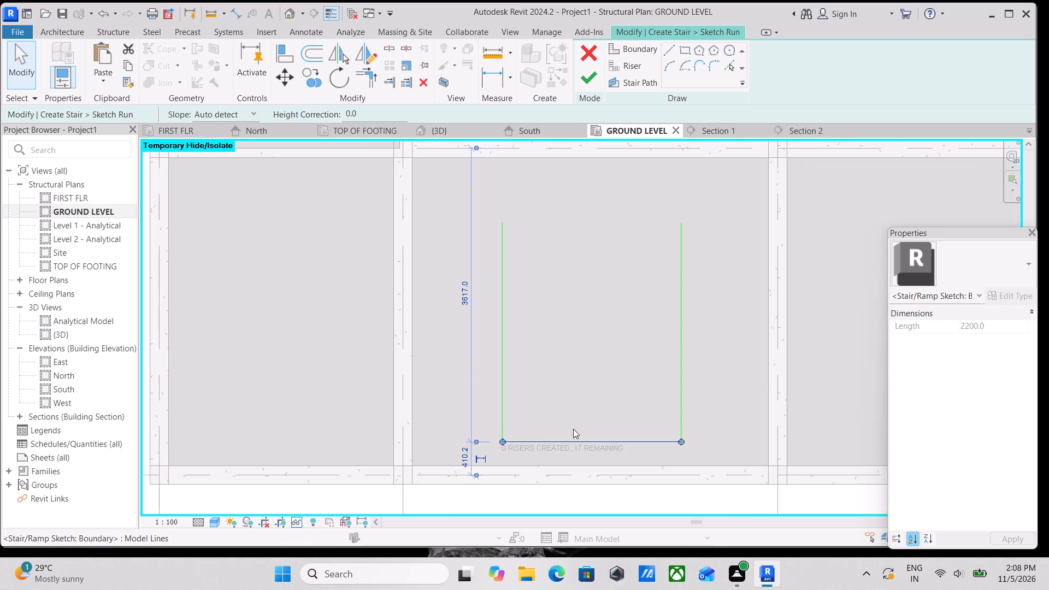
{"action": "key", "text": "Escape"}
{"action": "left_click", "coordinate": [498, 369]}
{"action": "middle_click_drag", "start_coordinate": [565, 374], "coordinate": [528, 359]}
{"action": "key", "text": "Escape"}
{"action": "left_click", "coordinate": [537, 426]}
{"action": "scroll", "coordinate": [551, 403], "scroll_direction": "down", "scroll_amount": 1}
{"action": "middle_click_drag", "start_coordinate": [551, 403], "coordinate": [533, 421]}
{"action": "left_click", "coordinate": [615, 368]}
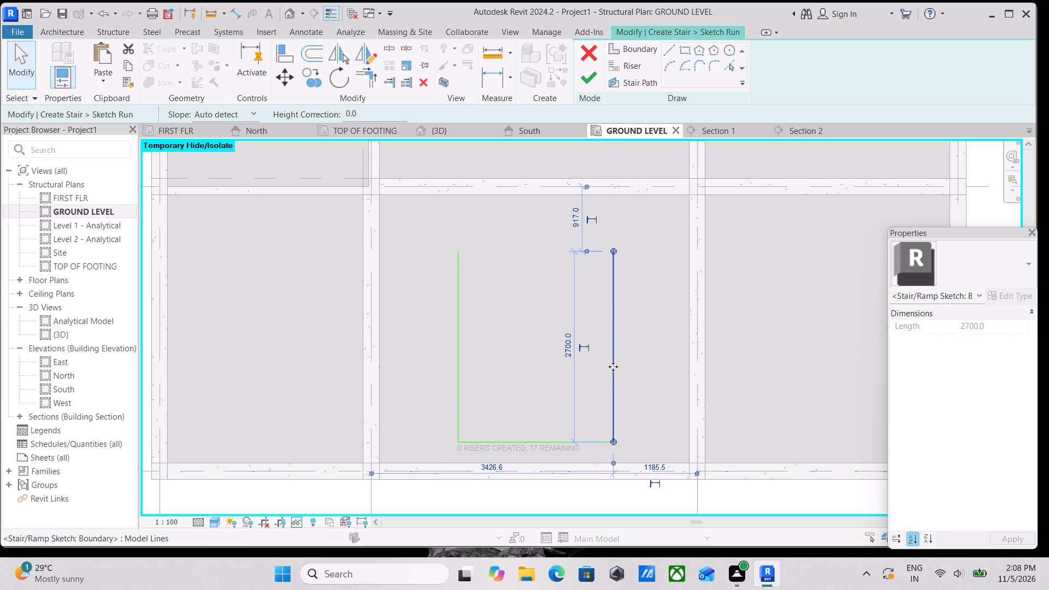
{"action": "scroll", "coordinate": [612, 367], "scroll_direction": "down", "scroll_amount": 2}
{"action": "key", "text": "Escape"}
{"action": "middle_click_drag", "start_coordinate": [506, 363], "coordinate": [486, 338]}
{"action": "left_click", "coordinate": [478, 320]}
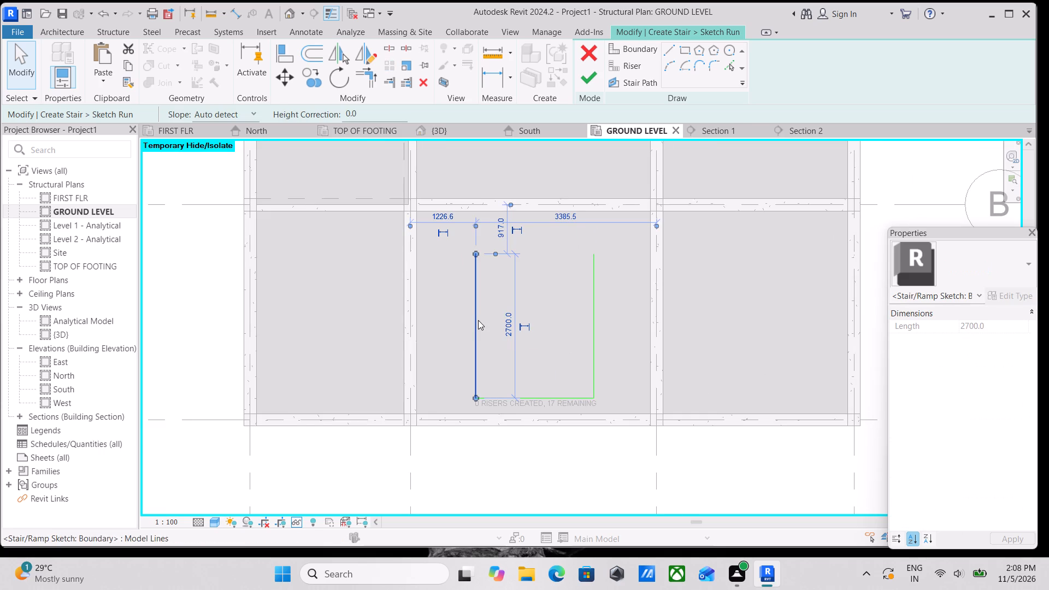
{"action": "scroll", "coordinate": [562, 244], "scroll_direction": "up", "scroll_amount": 2}
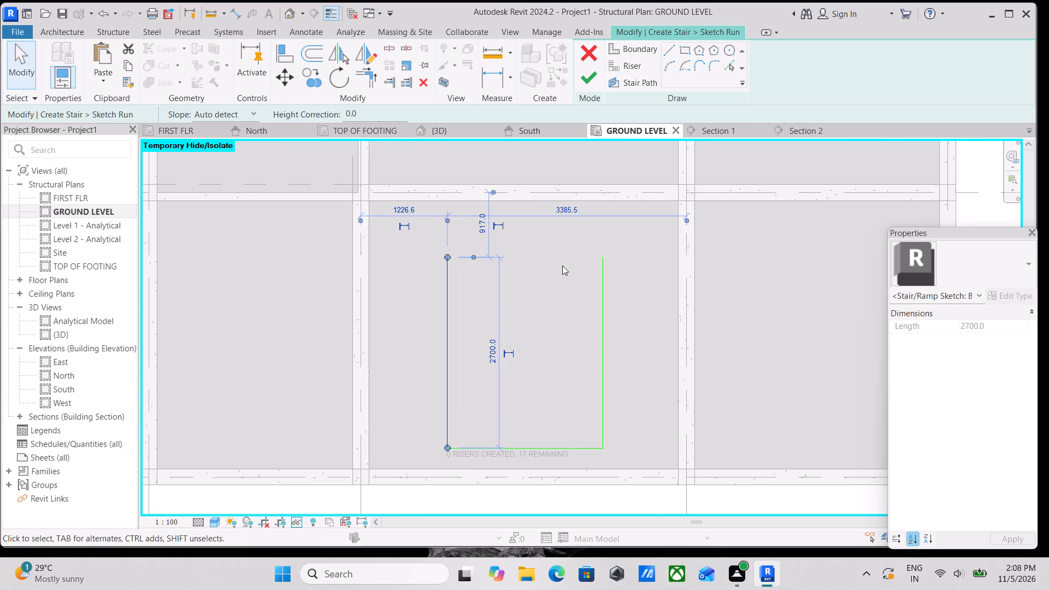
{"action": "key", "text": "grave"}
{"action": "key", "text": "Escape"}
{"action": "middle_click_drag", "start_coordinate": [502, 309], "coordinate": [511, 269]}
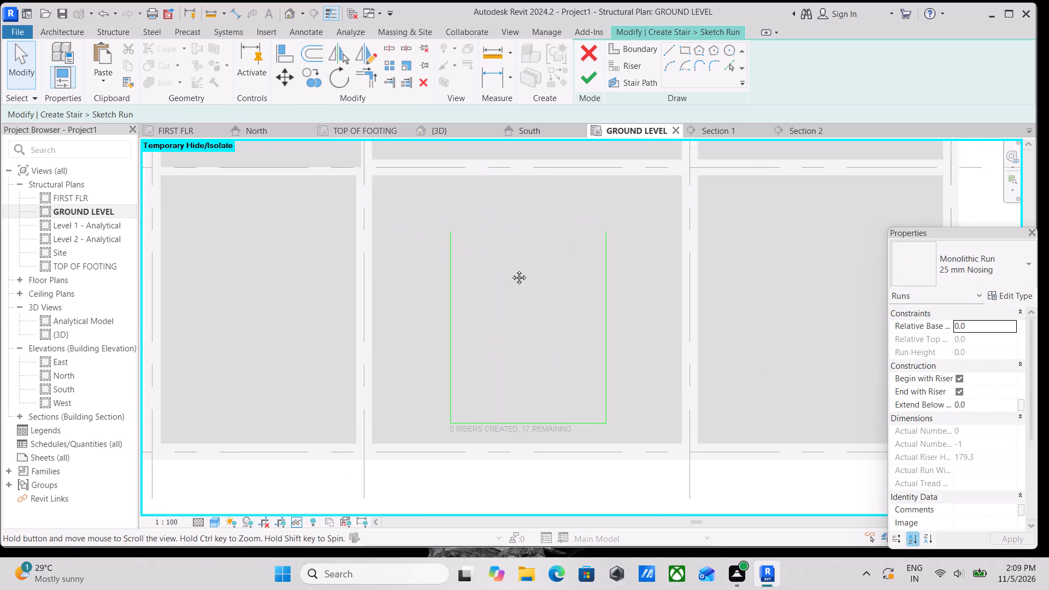
{"action": "middle_click_drag", "start_coordinate": [511, 269], "coordinate": [516, 262]}
{"action": "left_click", "coordinate": [546, 398]}
{"action": "scroll", "coordinate": [515, 398], "scroll_direction": "up", "scroll_amount": 2}
{"action": "middle_click_drag", "start_coordinate": [454, 312], "coordinate": [453, 377]}
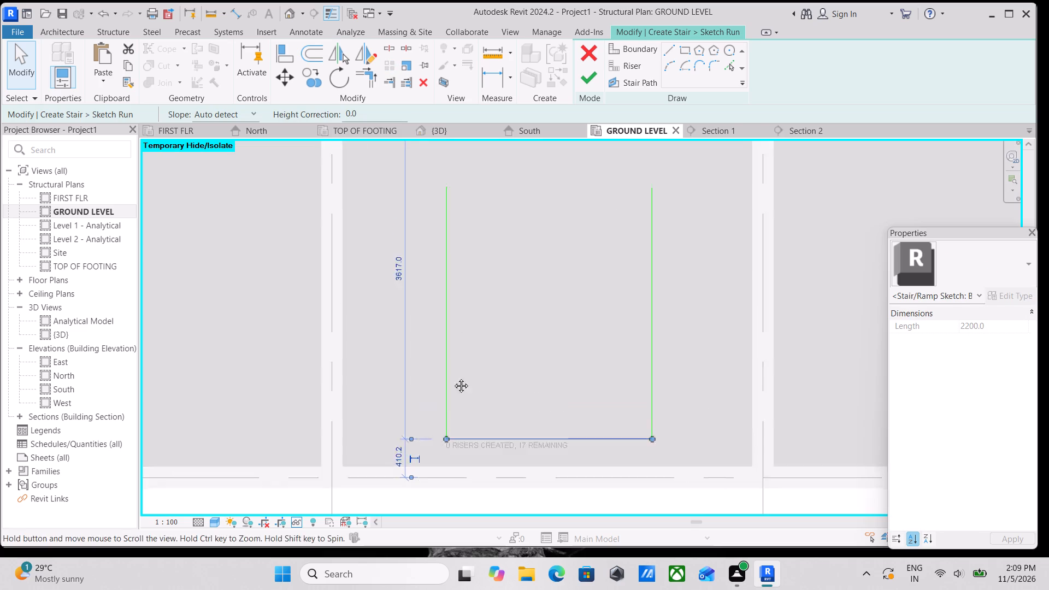
{"action": "middle_click_drag", "start_coordinate": [453, 377], "coordinate": [449, 401]}
{"action": "scroll", "coordinate": [468, 305], "scroll_direction": "down", "scroll_amount": 1}
{"action": "middle_click_drag", "start_coordinate": [468, 305], "coordinate": [465, 353]}
{"action": "key", "text": "Escape"}
Set the spacing between the two boundary side lines to 7' by moving the side line nearer grid 2.
{"action": "left_click", "coordinate": [441, 391]}
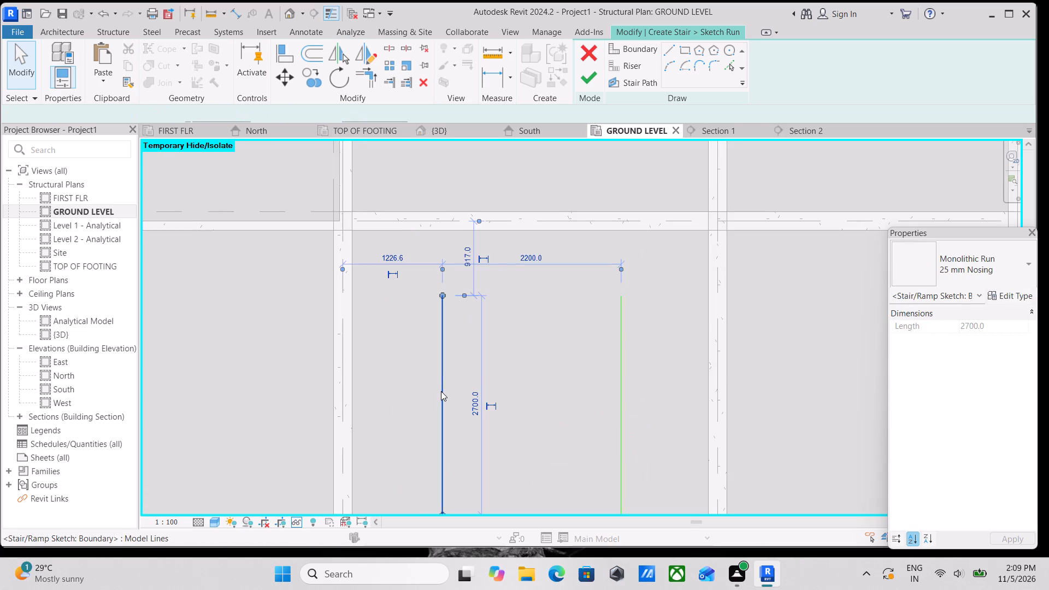
{"action": "middle_click_drag", "start_coordinate": [451, 375], "coordinate": [472, 299]}
{"action": "scroll", "coordinate": [472, 298], "scroll_direction": "down", "scroll_amount": 1}
{"action": "scroll", "coordinate": [517, 334], "scroll_direction": "down", "scroll_amount": 1}
{"action": "middle_click_drag", "start_coordinate": [517, 334], "coordinate": [461, 305]}
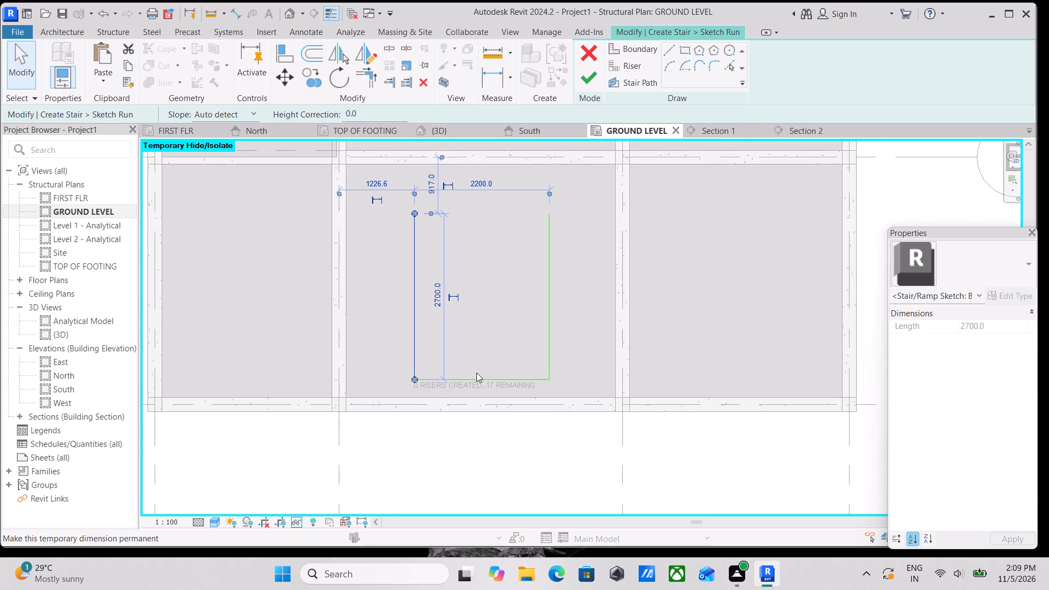
{"action": "scroll", "coordinate": [469, 397], "scroll_direction": "up", "scroll_amount": 3}
{"action": "middle_click_drag", "start_coordinate": [485, 339], "coordinate": [404, 444]}
{"action": "scroll", "coordinate": [433, 377], "scroll_direction": "down", "scroll_amount": 2}
{"action": "middle_click_drag", "start_coordinate": [433, 377], "coordinate": [427, 387]}
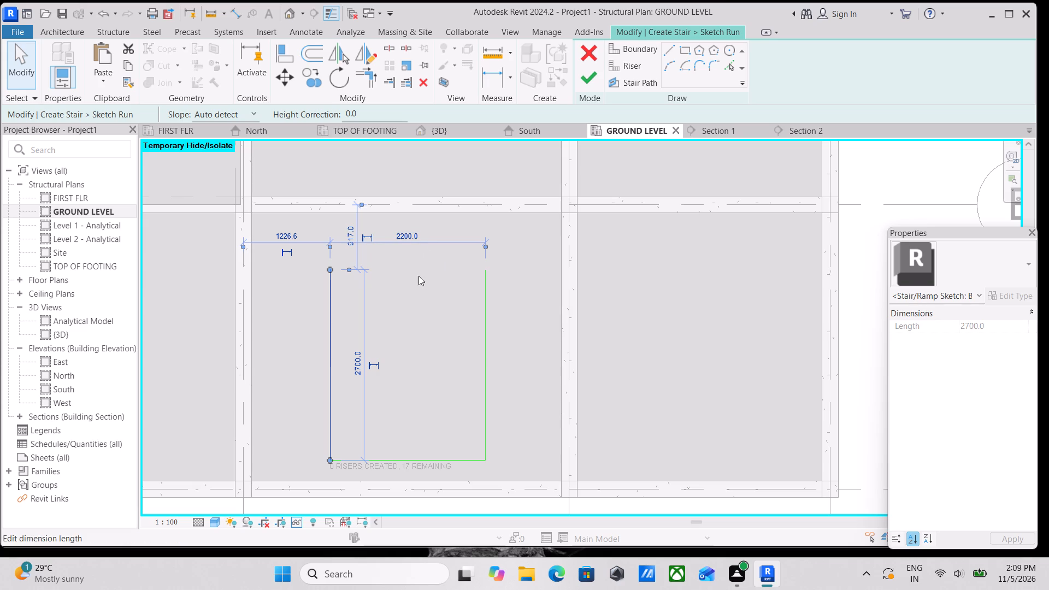
{"action": "left_click", "coordinate": [422, 235]}
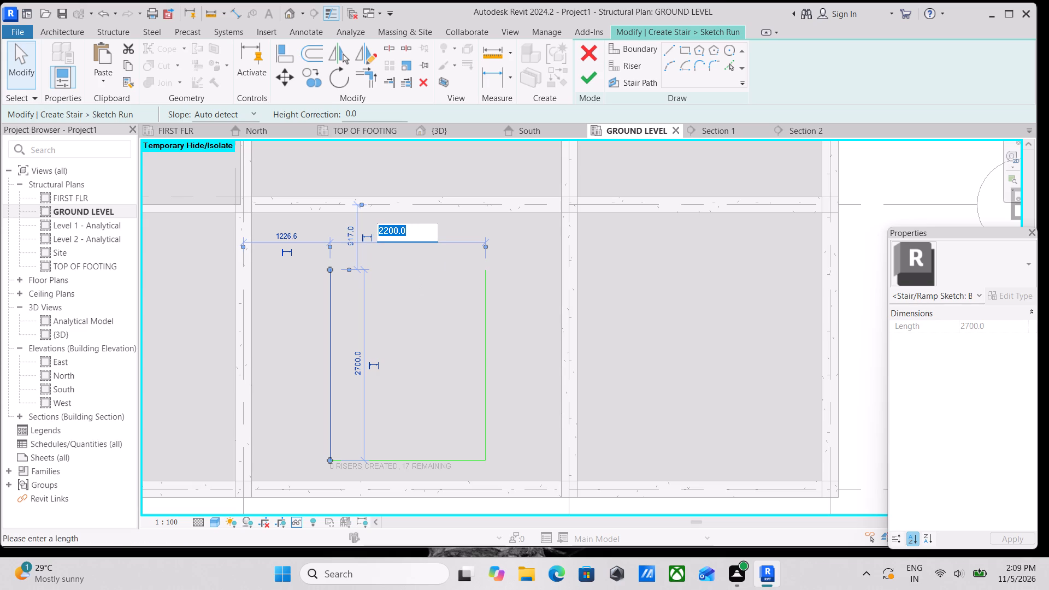
{"action": "type", "text": "7'"}
{"action": "key", "text": "Return"}
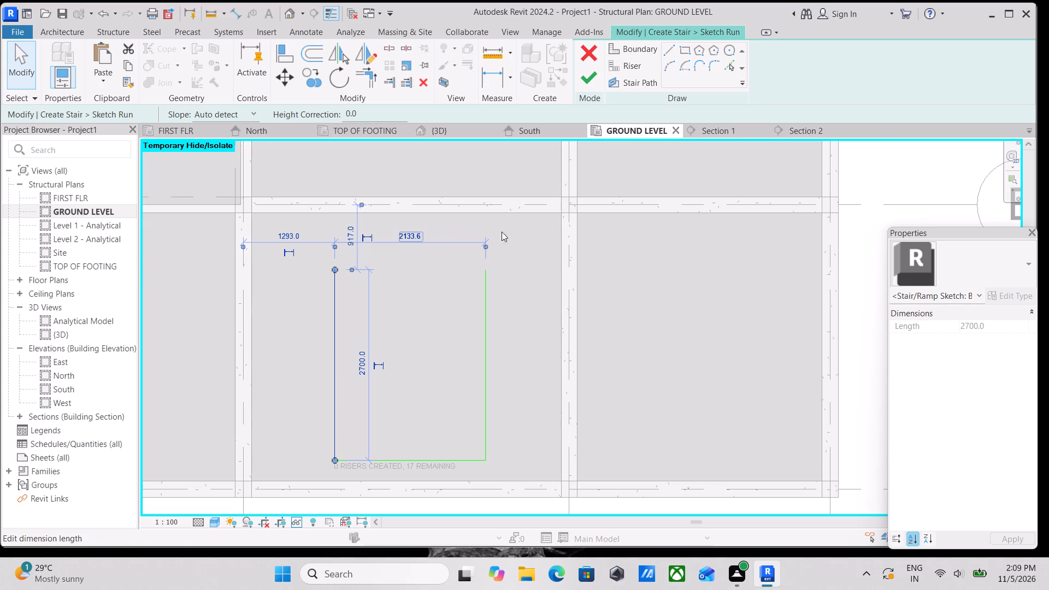
{"action": "key", "text": "Escape"}
Draw an inner boundary line offset 3' inward from the side line nearer grid 2, along its full length.
{"action": "scroll", "coordinate": [449, 441], "scroll_direction": "down", "scroll_amount": 2}
{"action": "middle_click_drag", "start_coordinate": [413, 412], "coordinate": [457, 383]}
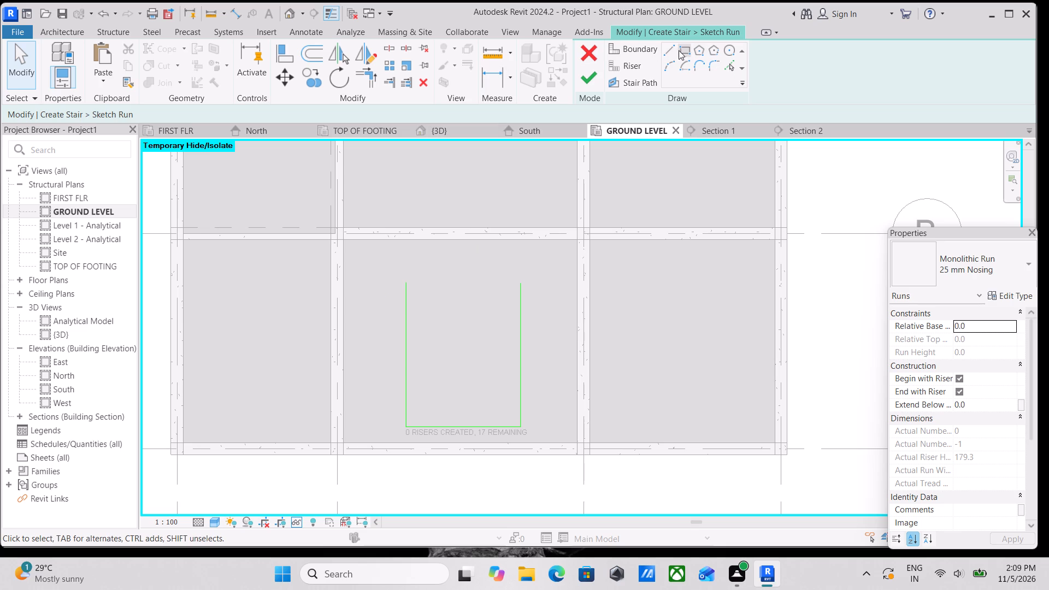
{"action": "left_click", "coordinate": [669, 49]}
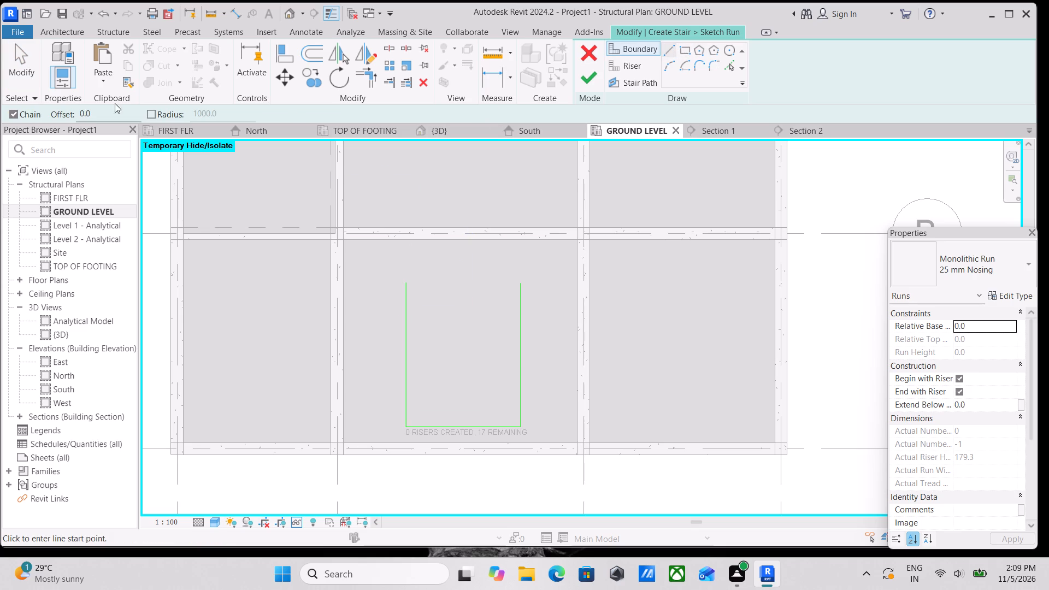
{"action": "left_click_drag", "start_coordinate": [111, 113], "coordinate": [26, 116]}
{"action": "type", "text": "3'"}
{"action": "key", "text": "Return"}
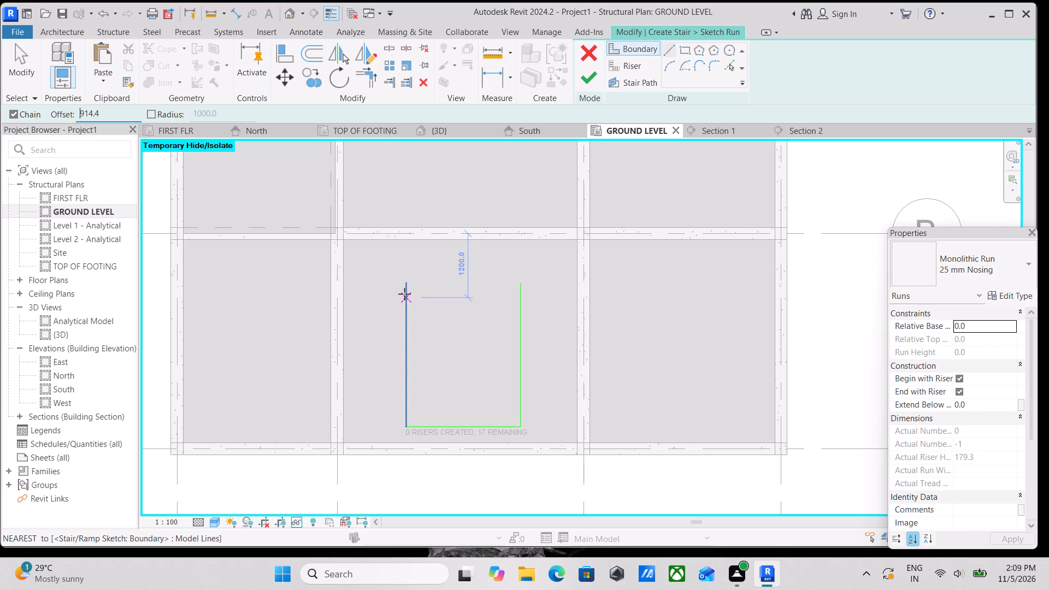
{"action": "left_click", "coordinate": [410, 284]}
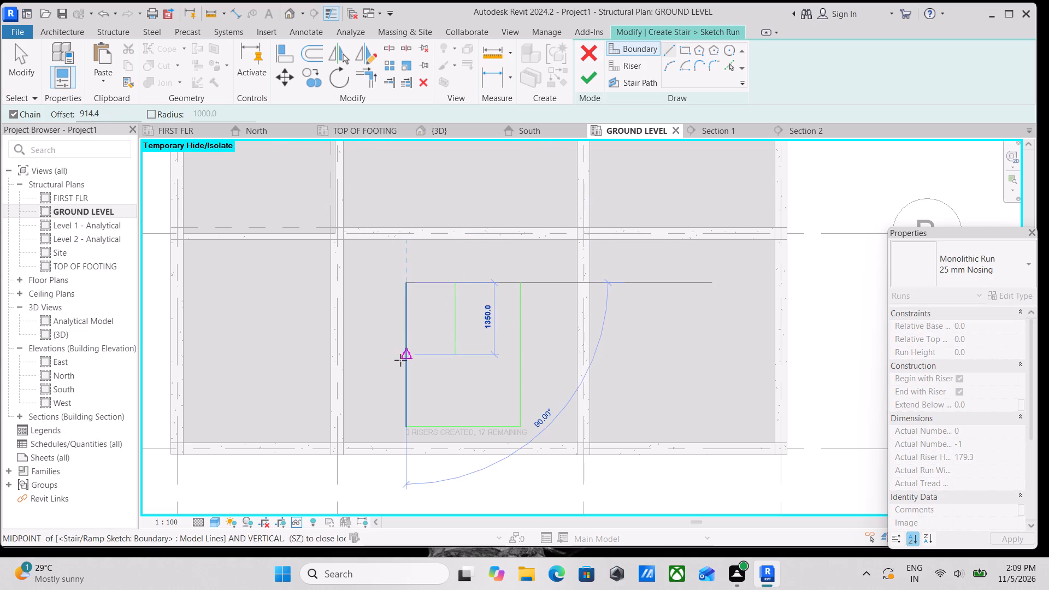
{"action": "middle_click_drag", "start_coordinate": [400, 362], "coordinate": [397, 288]}
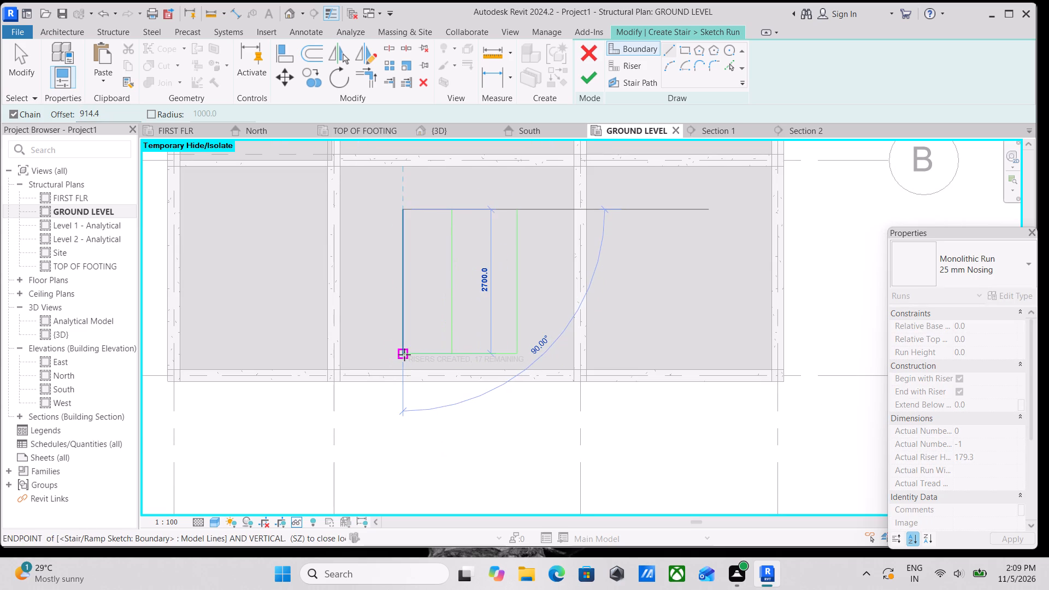
{"action": "left_click", "coordinate": [404, 355]}
{"action": "key", "text": "Escape"}
Draw a second inner boundary line offset 3' inward from the side line nearer grid 3, along its full length.
{"action": "middle_click_drag", "start_coordinate": [489, 249], "coordinate": [464, 315]}
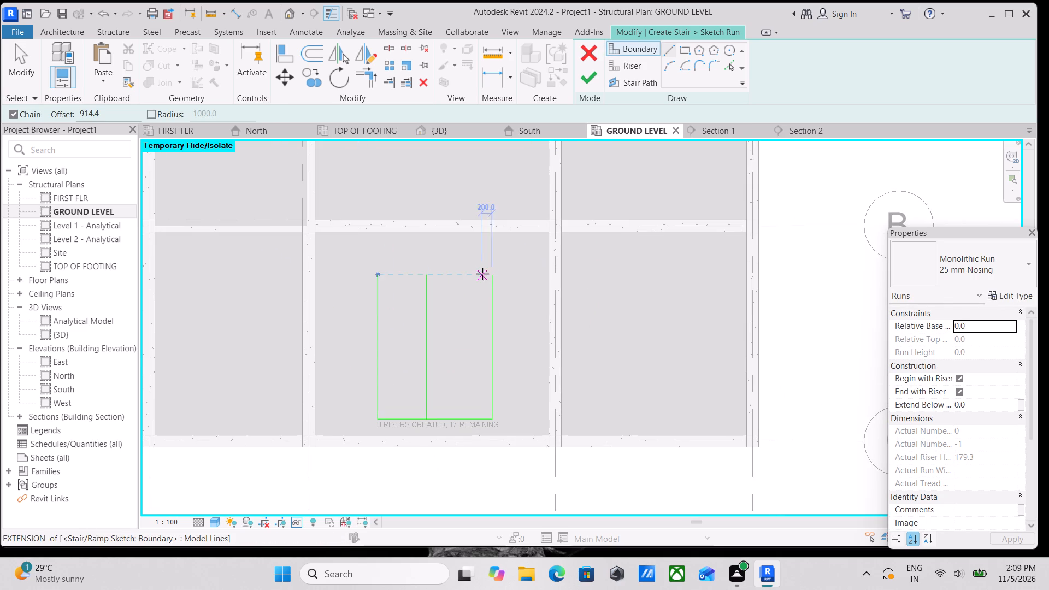
{"action": "left_click", "coordinate": [488, 298]}
{"action": "key", "text": "Escape"}
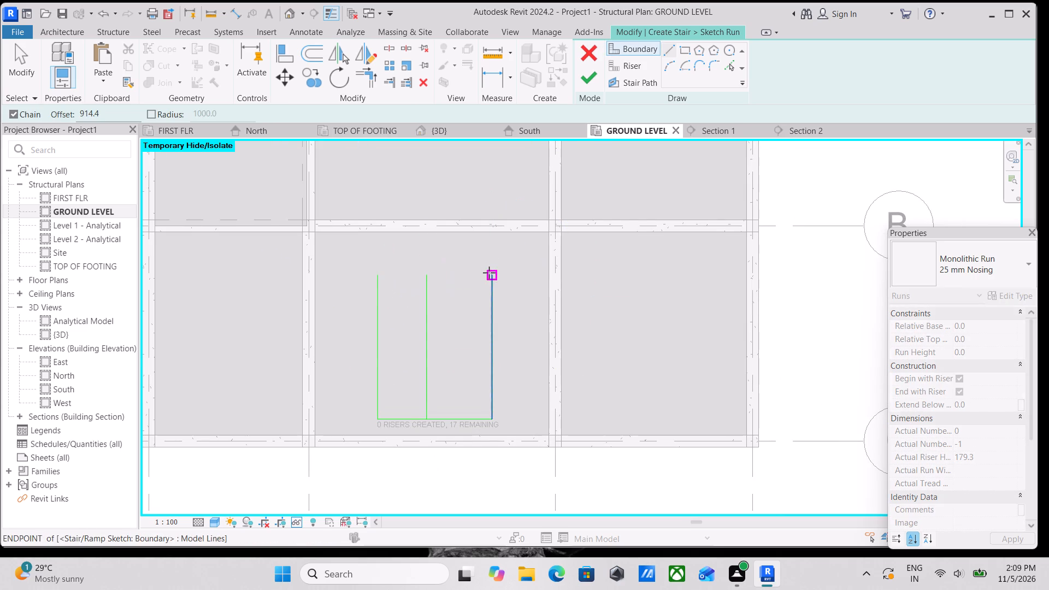
{"action": "left_click", "coordinate": [489, 273]}
{"action": "middle_click", "coordinate": [487, 359]}
{"action": "key", "text": "space"}
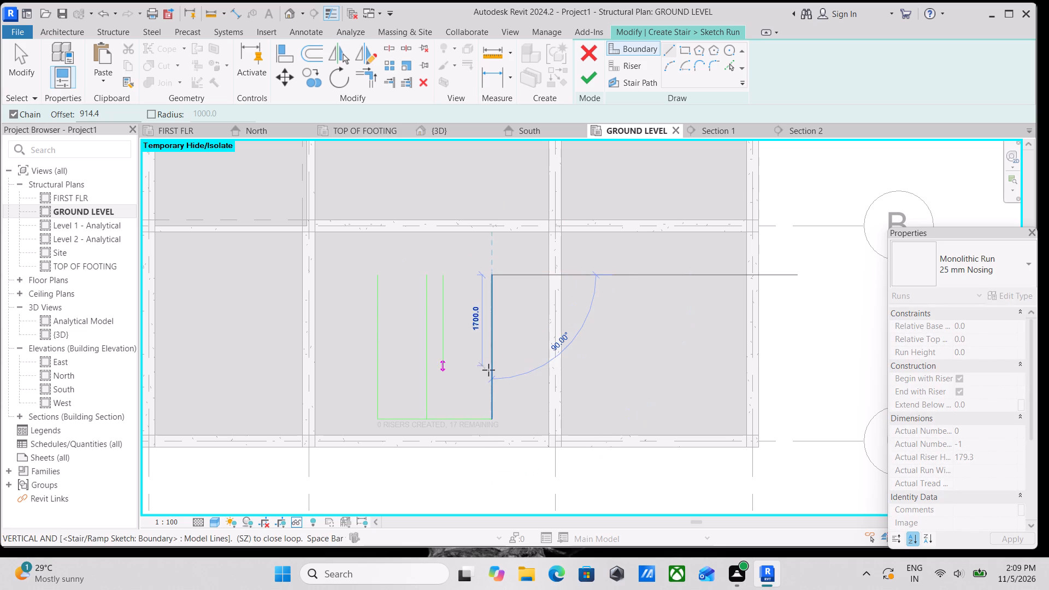
{"action": "middle_click_drag", "start_coordinate": [488, 371], "coordinate": [493, 306]}
{"action": "left_click", "coordinate": [496, 353]}
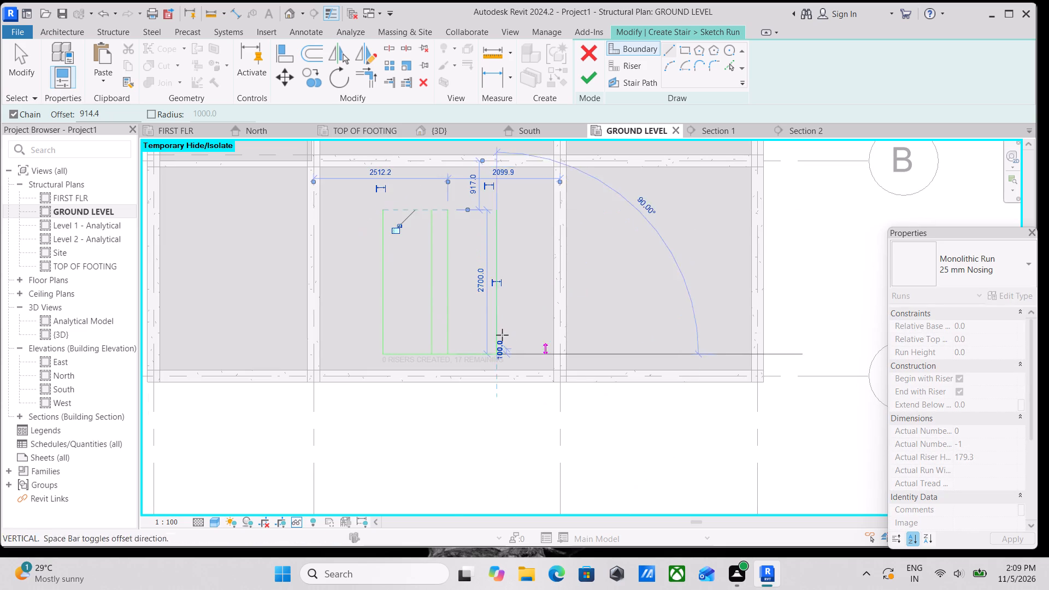
{"action": "key", "text": "Escape"}
Draw a cross boundary line offset 3' inward from the base line near grid C, spanning between both side lines.
{"action": "scroll", "coordinate": [372, 356], "scroll_direction": "up", "scroll_amount": 5}
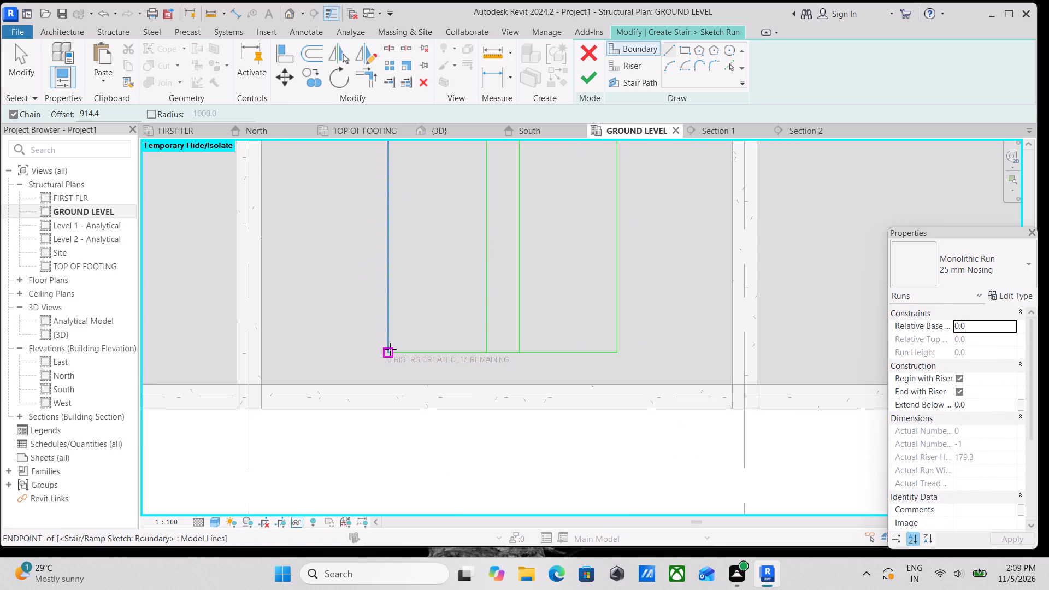
{"action": "left_click", "coordinate": [390, 349]}
{"action": "middle_click_drag", "start_coordinate": [536, 343], "coordinate": [447, 333]}
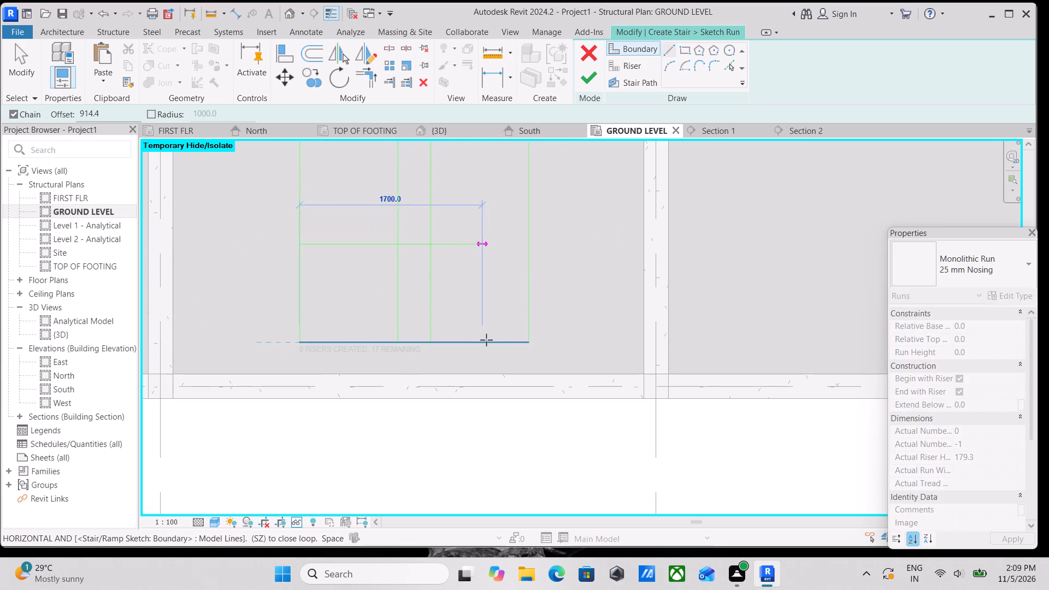
{"action": "left_click", "coordinate": [526, 341]}
{"action": "middle_click_drag", "start_coordinate": [476, 265], "coordinate": [490, 328]}
{"action": "key", "text": "Escape"}
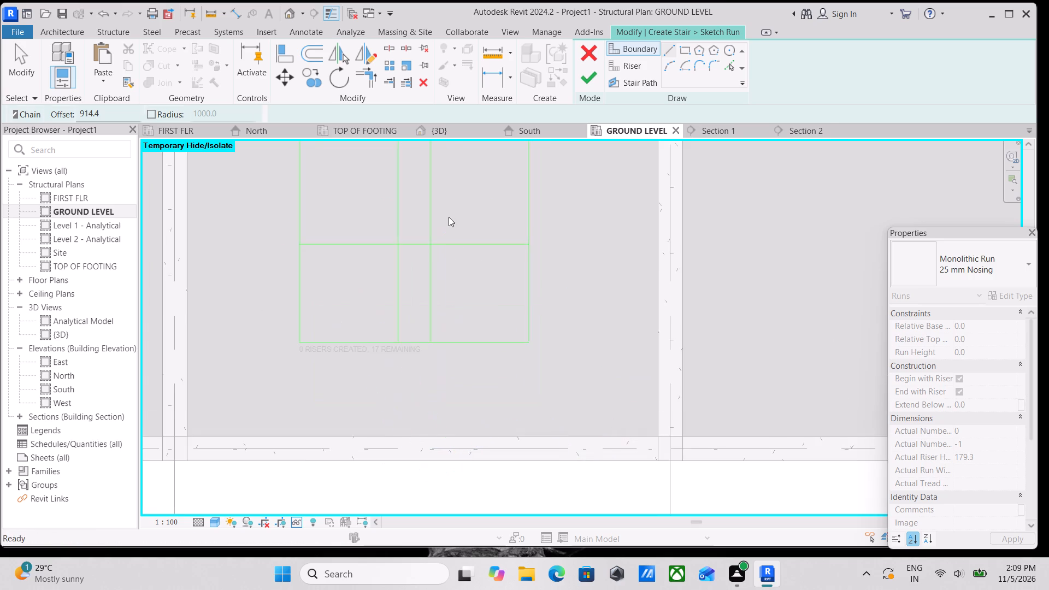
{"action": "key", "text": "Escape"}
Trim the inner boundary line nearer grid 3 and the cross line to a corner, keeping the cross line portion toward the outer side line.
{"action": "middle_click_drag", "start_coordinate": [480, 220], "coordinate": [482, 288]}
{"action": "scroll", "coordinate": [482, 286], "scroll_direction": "down", "scroll_amount": 1}
{"action": "middle_click_drag", "start_coordinate": [461, 238], "coordinate": [474, 328]}
{"action": "middle_click_drag", "start_coordinate": [481, 305], "coordinate": [481, 350]}
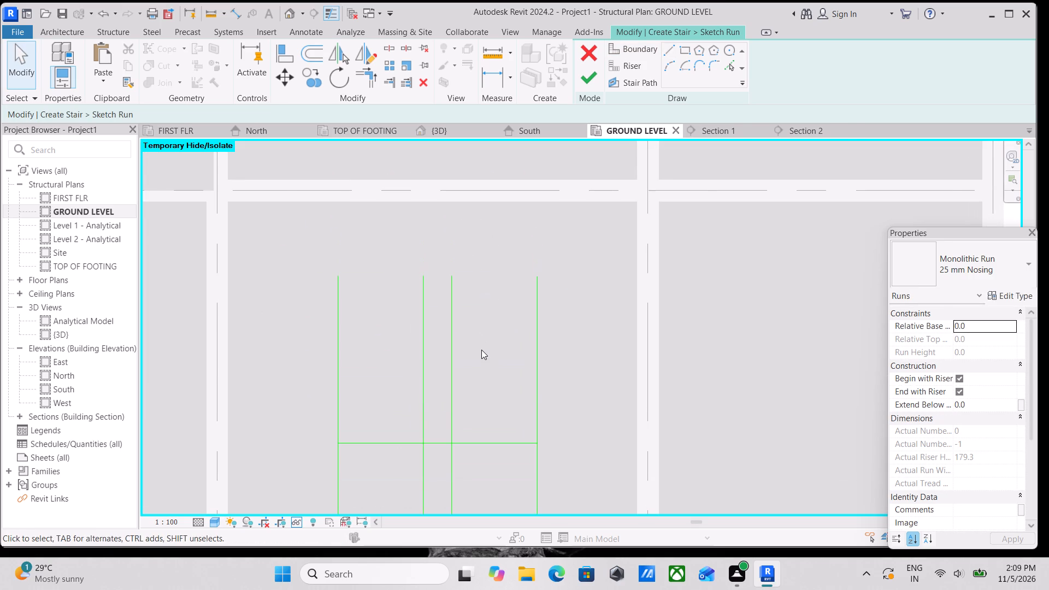
{"action": "type", "text": "TR"}
{"action": "scroll", "coordinate": [474, 379], "scroll_direction": "up", "scroll_amount": 1}
{"action": "middle_click_drag", "start_coordinate": [474, 379], "coordinate": [482, 280]}
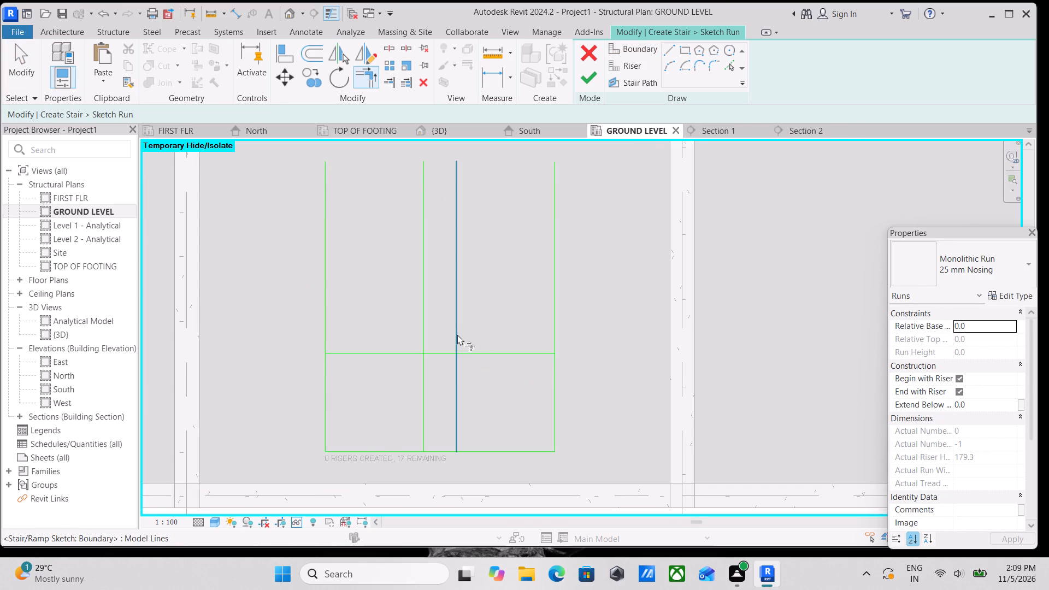
{"action": "left_click", "coordinate": [457, 334]}
{"action": "left_click", "coordinate": [473, 348]}
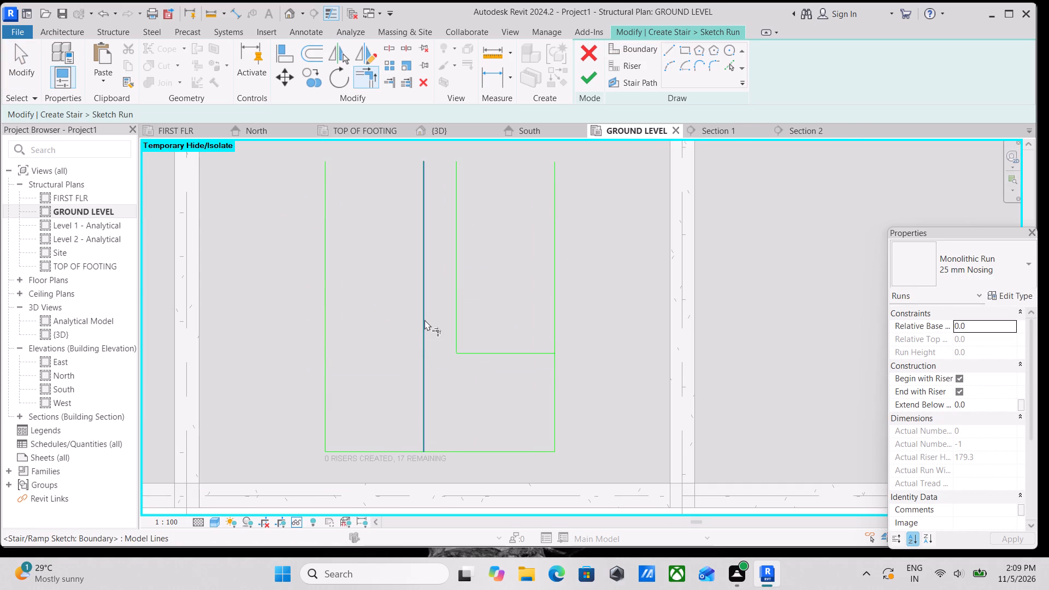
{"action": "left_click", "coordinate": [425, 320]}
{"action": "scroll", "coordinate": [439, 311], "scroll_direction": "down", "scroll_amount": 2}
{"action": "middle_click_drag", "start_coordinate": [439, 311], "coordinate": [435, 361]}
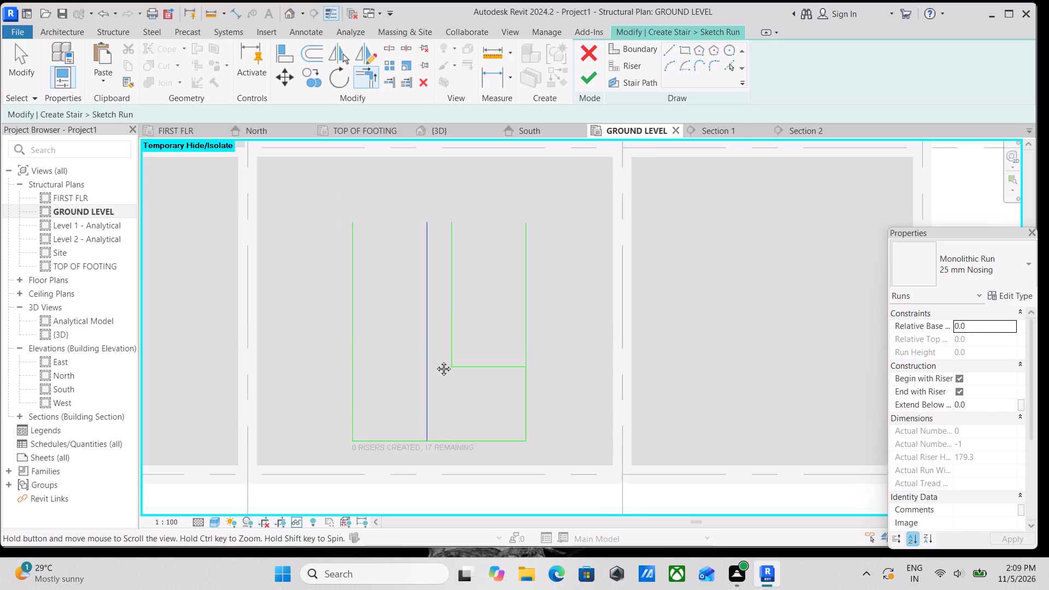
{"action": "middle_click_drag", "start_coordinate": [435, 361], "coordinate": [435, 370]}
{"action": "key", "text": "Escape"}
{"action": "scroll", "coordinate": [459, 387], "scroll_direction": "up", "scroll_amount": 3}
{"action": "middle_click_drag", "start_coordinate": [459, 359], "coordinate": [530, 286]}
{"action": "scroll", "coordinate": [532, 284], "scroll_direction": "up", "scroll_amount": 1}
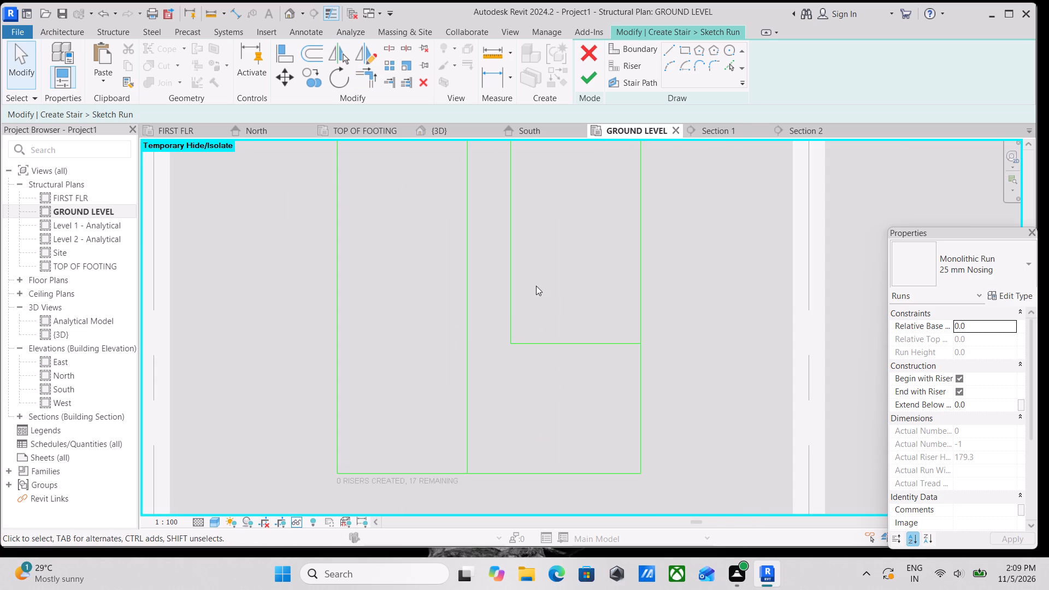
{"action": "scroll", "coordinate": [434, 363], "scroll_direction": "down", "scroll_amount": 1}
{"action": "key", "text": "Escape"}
Delete the remaining cross boundary line between the inner line and the side line nearer grid 3.
{"action": "scroll", "coordinate": [461, 386], "scroll_direction": "down", "scroll_amount": 2}
{"action": "middle_click_drag", "start_coordinate": [461, 386], "coordinate": [454, 398]}
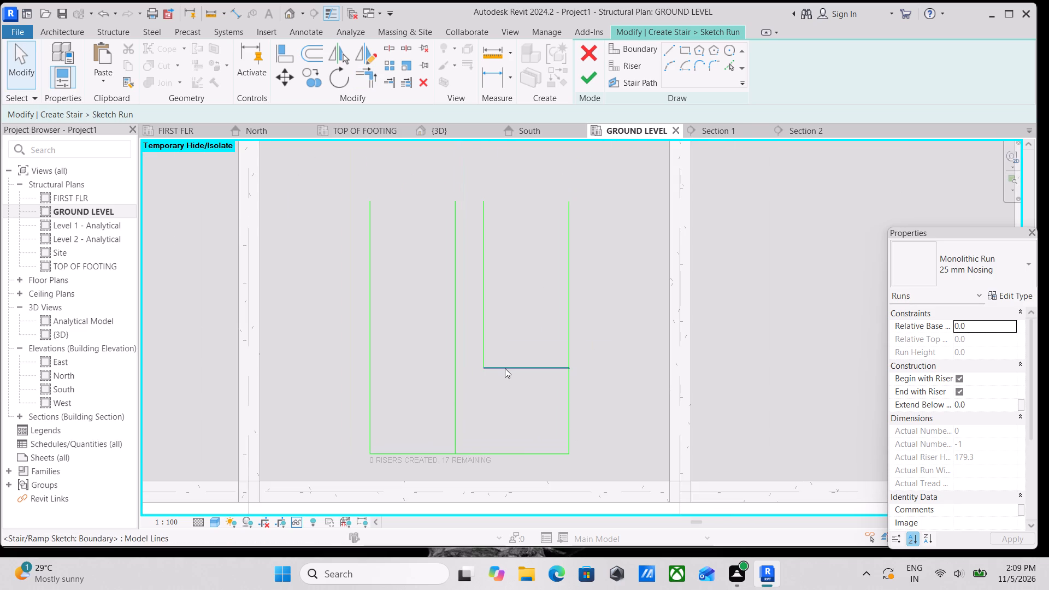
{"action": "middle_click_drag", "start_coordinate": [502, 389], "coordinate": [503, 398]}
{"action": "key", "text": "Escape"}
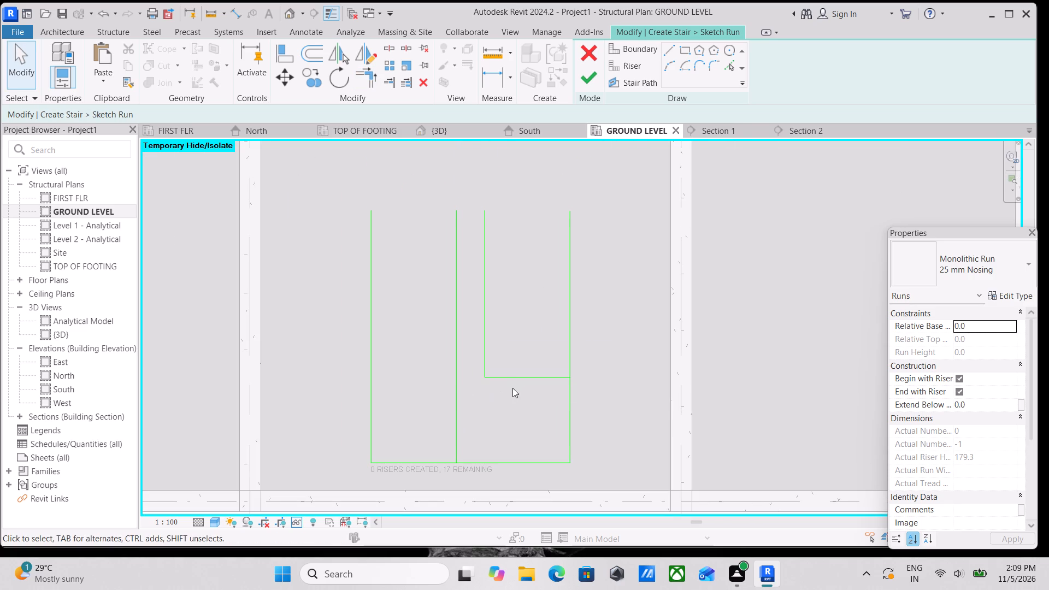
{"action": "key", "text": "Escape"}
{"action": "left_click", "coordinate": [510, 379]}
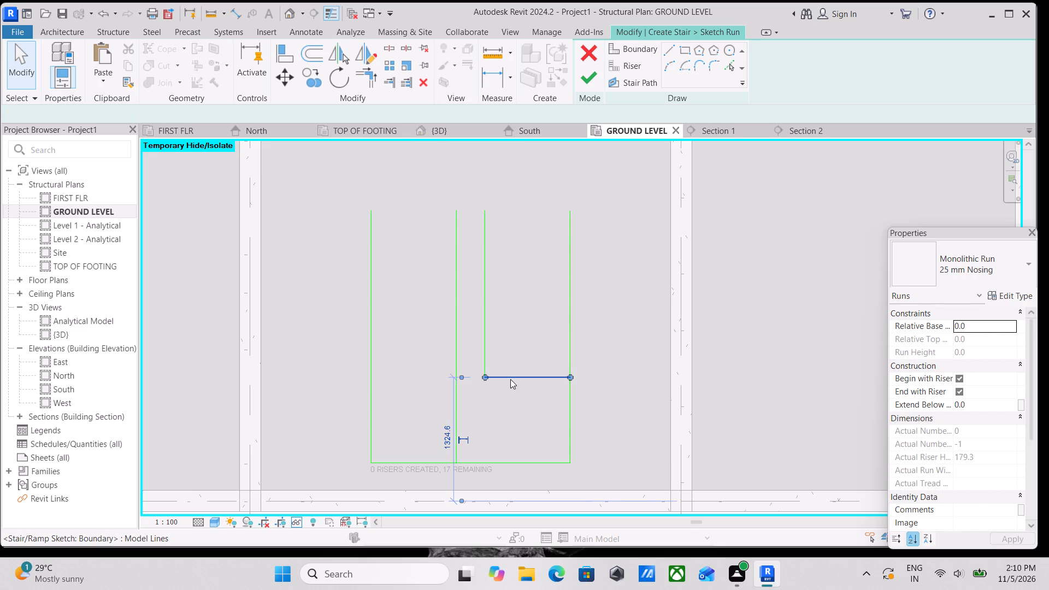
{"action": "right_click", "coordinate": [510, 379]}
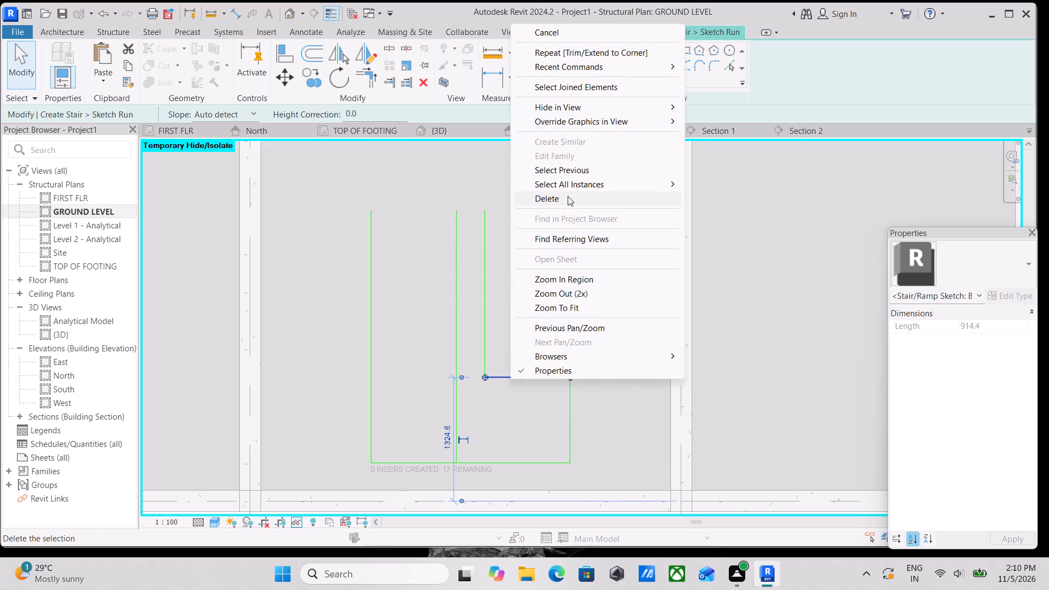
{"action": "left_click", "coordinate": [568, 196]}
Draw a short boundary line with zero offset from the trimmed inner line's lower end straight across to the other inner line.
{"action": "scroll", "coordinate": [484, 379], "scroll_direction": "up", "scroll_amount": 2}
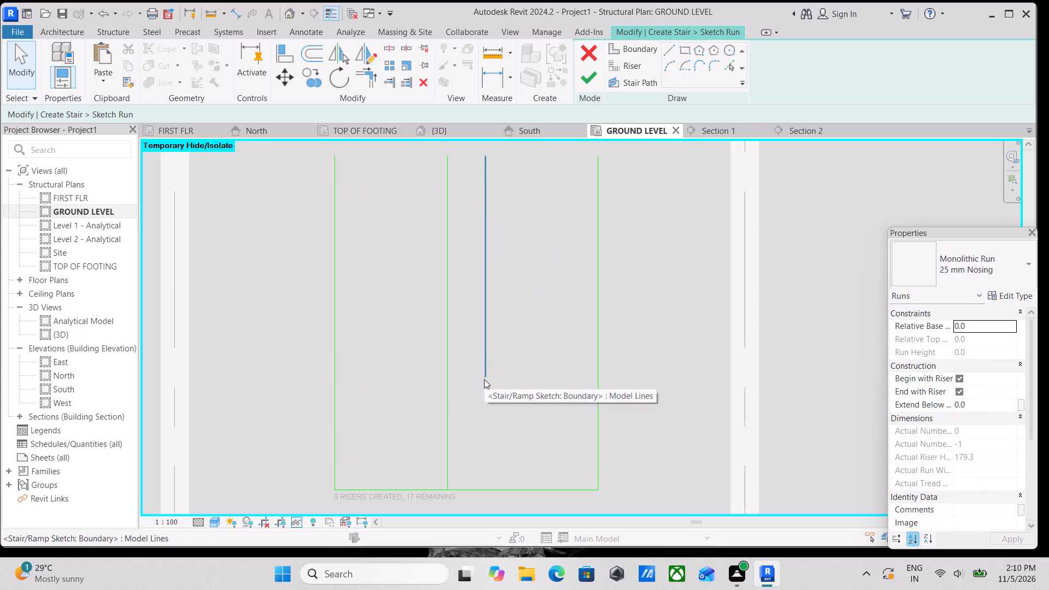
{"action": "left_click", "coordinate": [671, 48]}
{"action": "scroll", "coordinate": [490, 406], "scroll_direction": "up", "scroll_amount": 1}
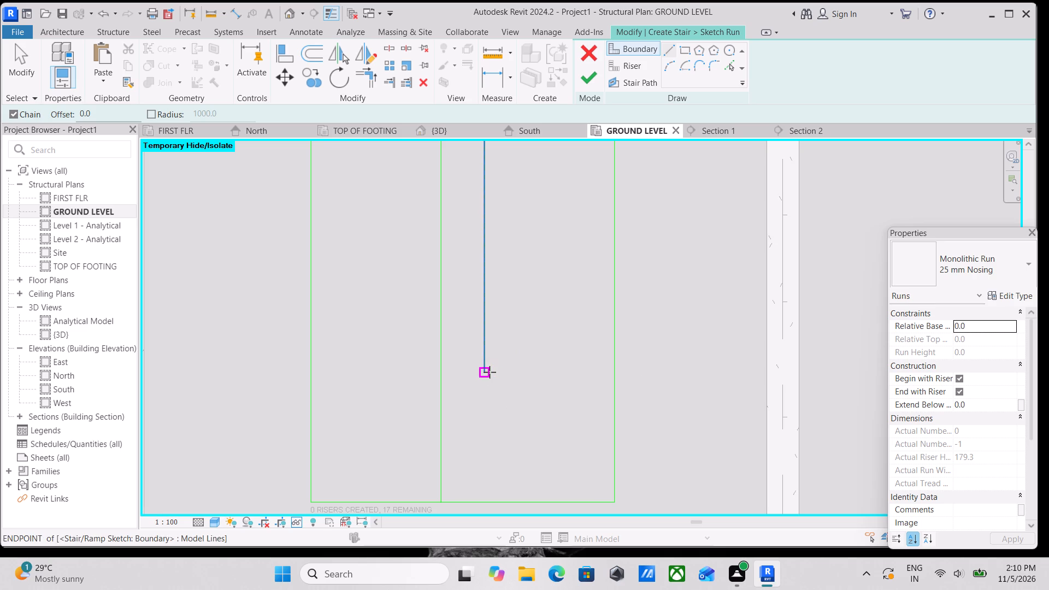
{"action": "left_click", "coordinate": [490, 372]}
{"action": "left_click", "coordinate": [440, 372]}
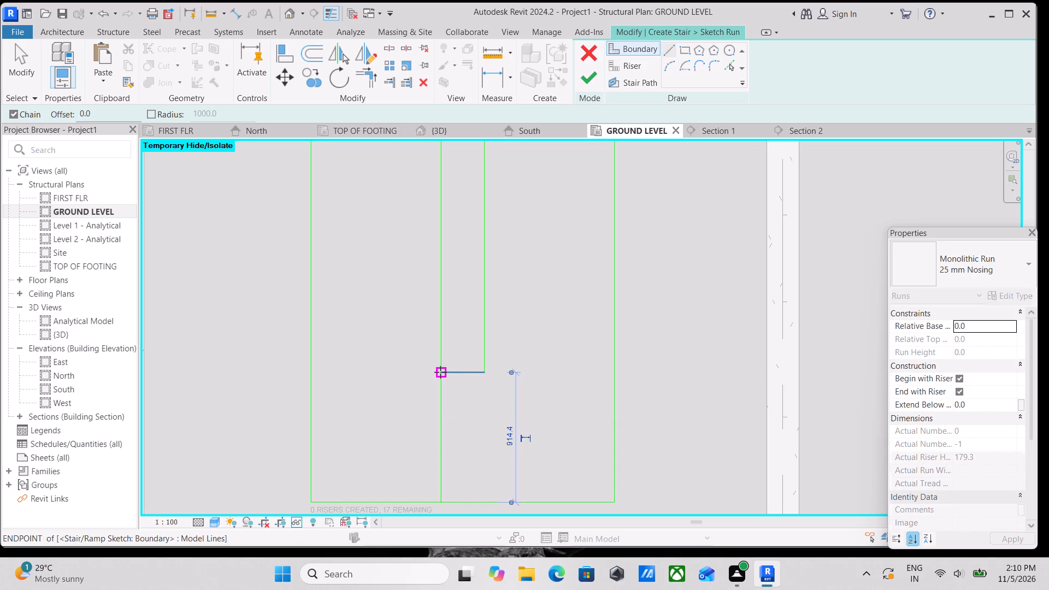
{"action": "key", "text": "Escape"}
{"action": "key", "text": "Escape"}
Shorten the inner boundary line nearer grid 2 so its lower end meets the short connecting line, making it 1785.6 mm long.
{"action": "left_click", "coordinate": [447, 403]}
{"action": "scroll", "coordinate": [447, 403], "scroll_direction": "down", "scroll_amount": 3}
{"action": "scroll", "coordinate": [424, 508], "scroll_direction": "up", "scroll_amount": 1}
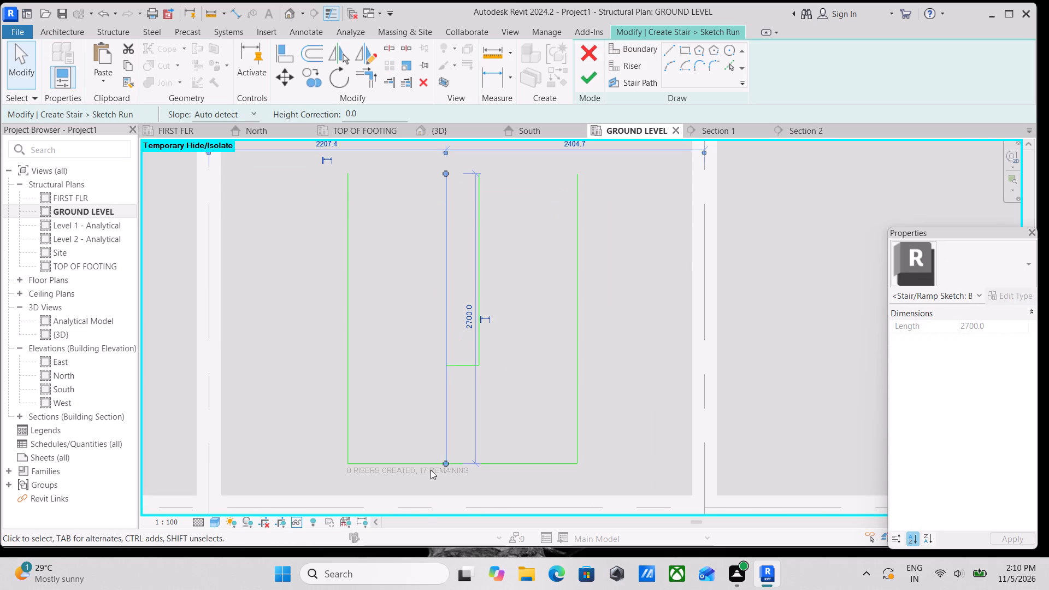
{"action": "left_click", "coordinate": [447, 463]}
{"action": "left_click_drag", "start_coordinate": [443, 408], "coordinate": [443, 399]}
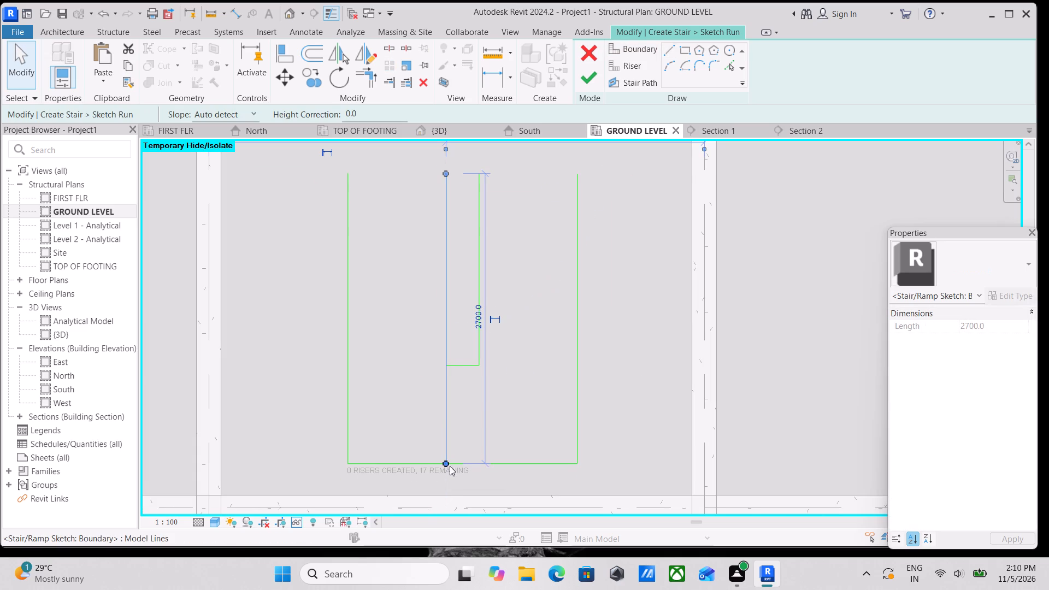
{"action": "left_click_drag", "start_coordinate": [448, 463], "coordinate": [440, 364]}
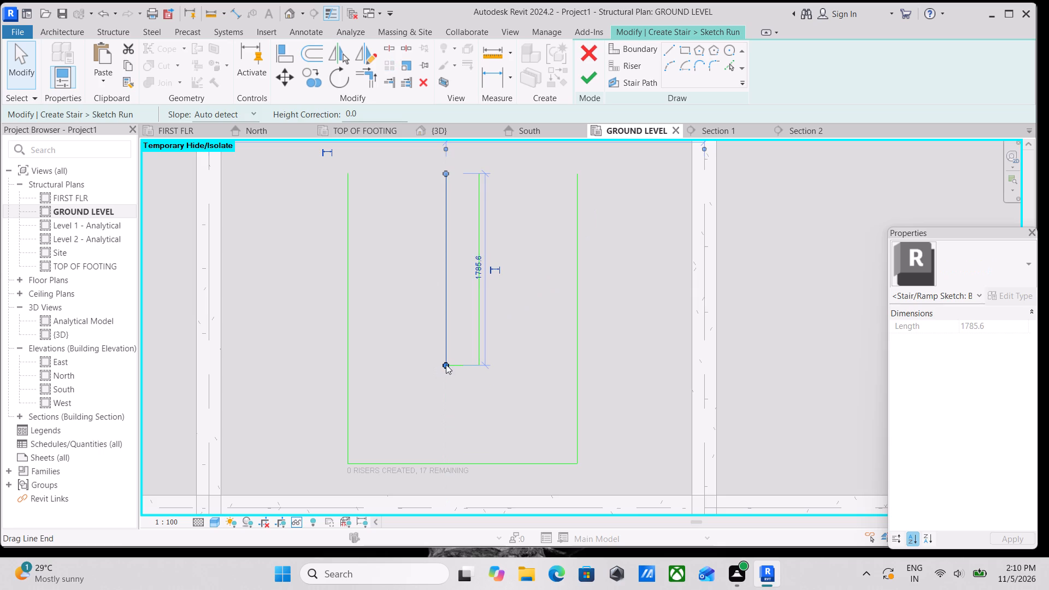
{"action": "key", "text": "Escape"}
Draw a 914.4 mm riser line from the inner boundary corner across to the side line nearer grid 3.
{"action": "scroll", "coordinate": [453, 378], "scroll_direction": "down", "scroll_amount": 1}
{"action": "middle_click_drag", "start_coordinate": [451, 389], "coordinate": [437, 461]}
{"action": "scroll", "coordinate": [465, 436], "scroll_direction": "up", "scroll_amount": 2}
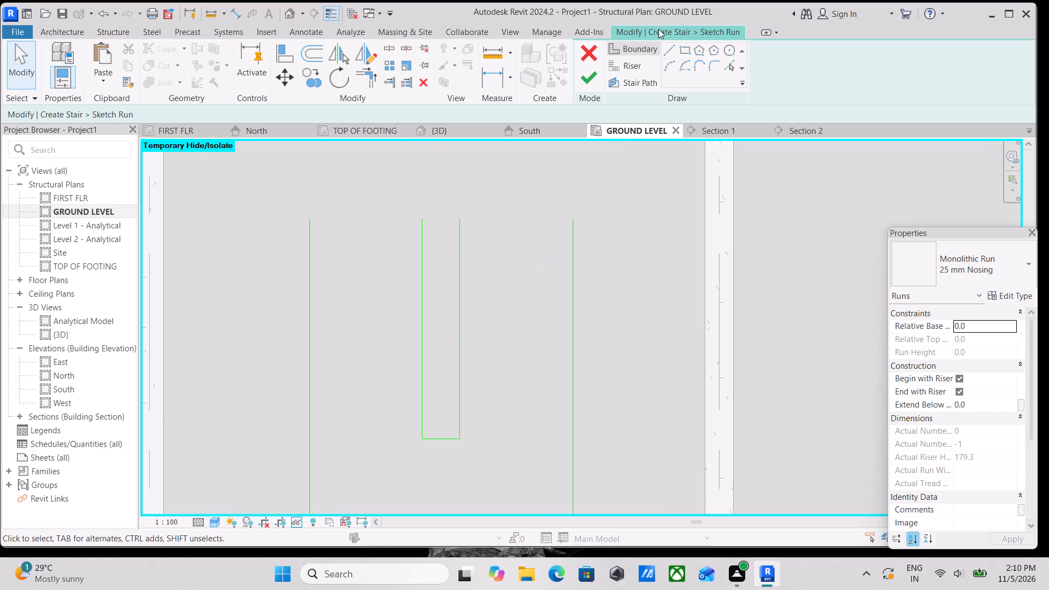
{"action": "left_click", "coordinate": [629, 60]}
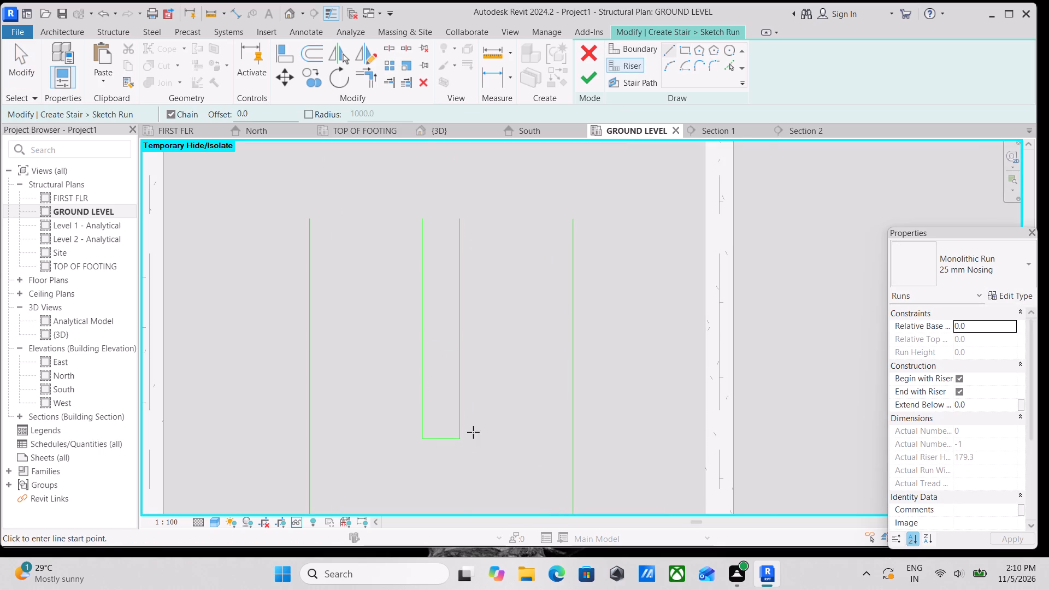
{"action": "scroll", "coordinate": [472, 438], "scroll_direction": "up", "scroll_amount": 1}
{"action": "left_click", "coordinate": [459, 439]}
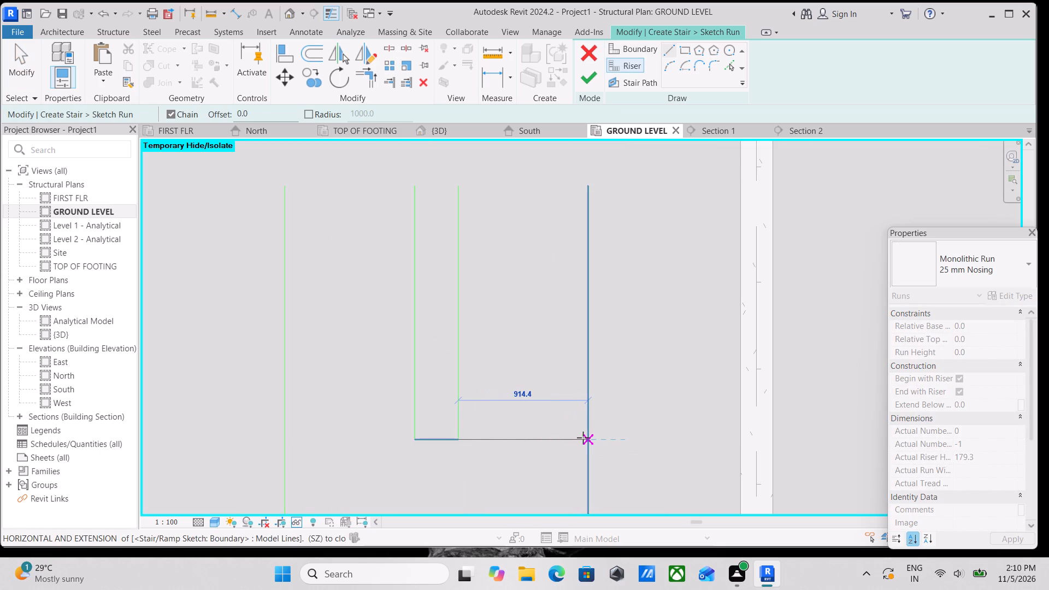
{"action": "left_click", "coordinate": [586, 438]}
{"action": "key", "text": "Escape"}
Add two riser lines toward grid B by picking each preceding riser with a 1' offset.
{"action": "middle_click_drag", "start_coordinate": [487, 328], "coordinate": [500, 372]}
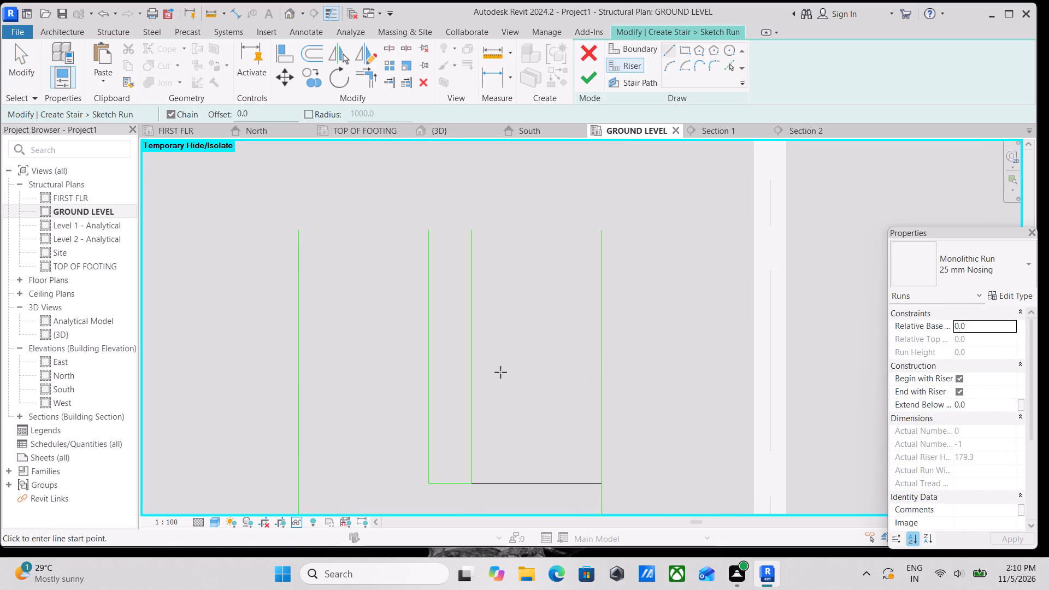
{"action": "scroll", "coordinate": [502, 370], "scroll_direction": "down", "scroll_amount": 2}
{"action": "middle_click", "coordinate": [502, 370]}
{"action": "scroll", "coordinate": [558, 309], "scroll_direction": "down", "scroll_amount": 3}
{"action": "scroll", "coordinate": [549, 367], "scroll_direction": "down", "scroll_amount": 1}
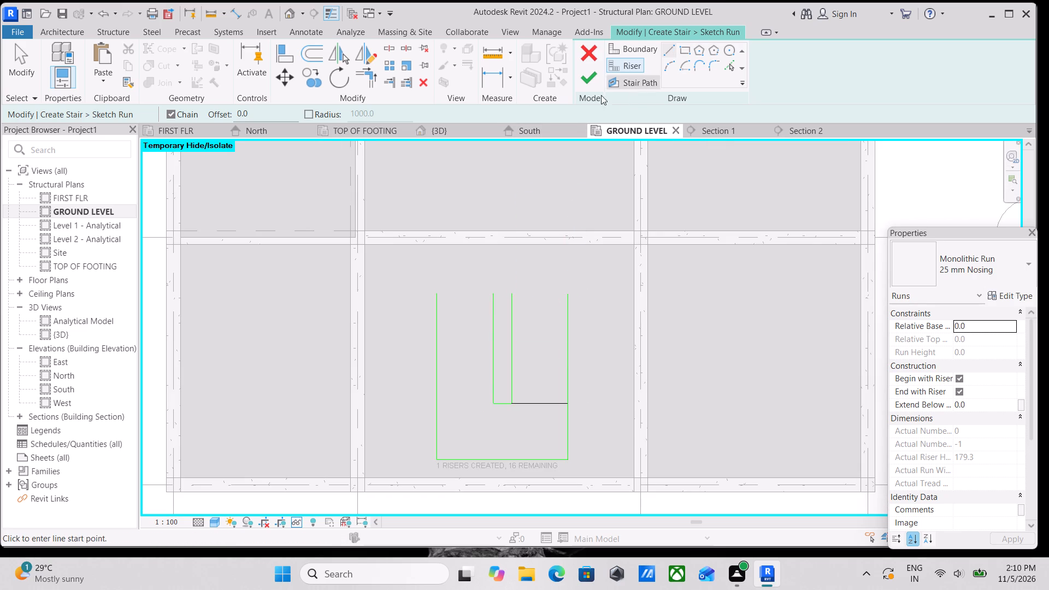
{"action": "left_click_drag", "start_coordinate": [276, 112], "coordinate": [175, 113]}
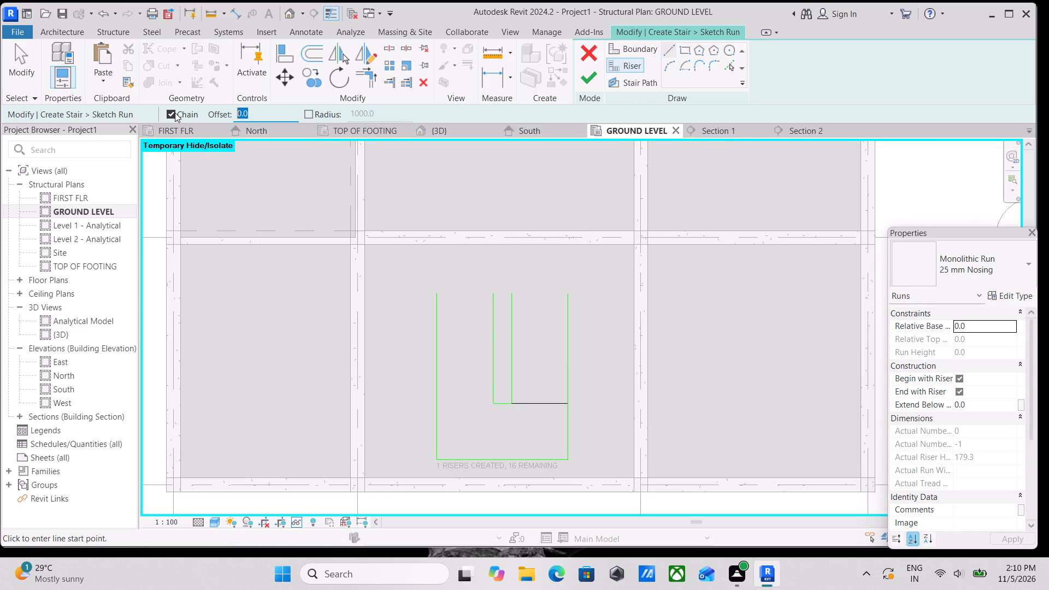
{"action": "type", "text": "10'"}
{"action": "key", "text": "BackSpace"}
{"action": "key", "text": "BackSpace"}
{"action": "key", "text": "BackSpace"}
{"action": "key", "text": "BackSpace"}
{"action": "type", "text": "1'"}
{"action": "key", "text": "Return"}
{"action": "left_click", "coordinate": [732, 67]}
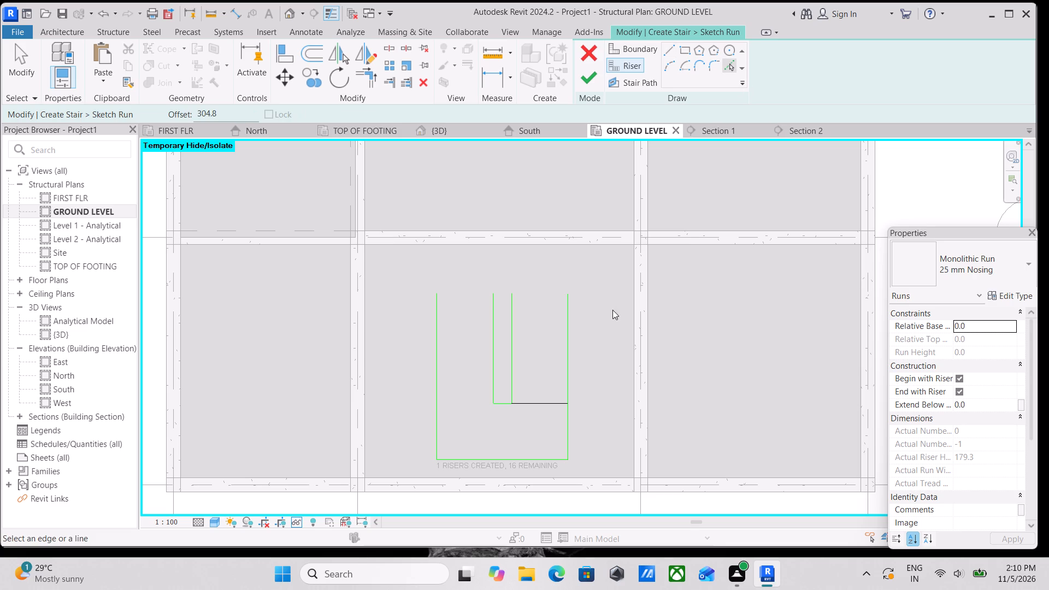
{"action": "scroll", "coordinate": [505, 422], "scroll_direction": "up", "scroll_amount": 4}
{"action": "scroll", "coordinate": [556, 383], "scroll_direction": "up", "scroll_amount": 3}
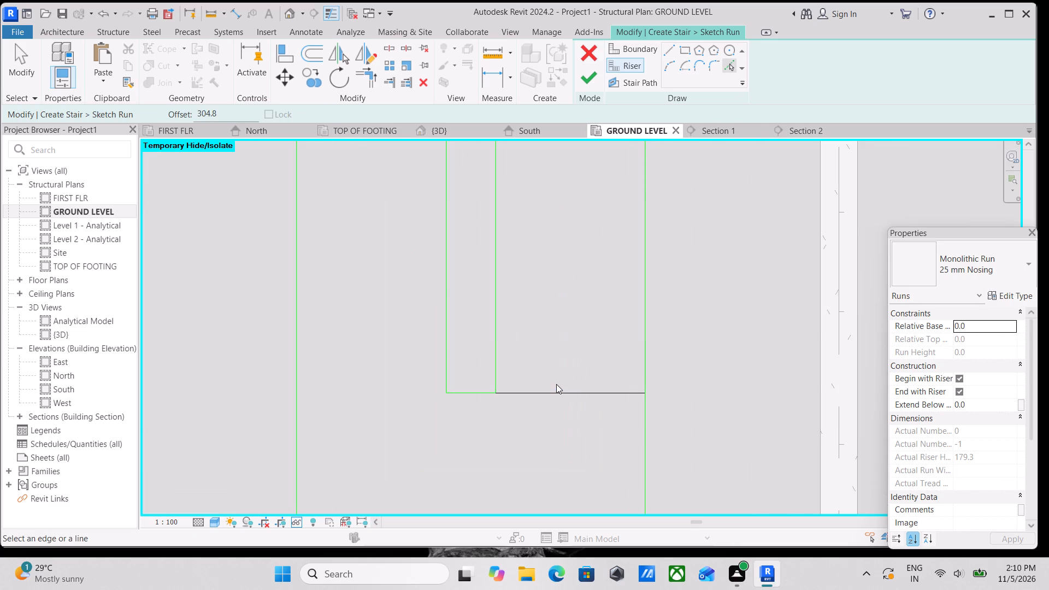
{"action": "left_click", "coordinate": [557, 388]}
{"action": "middle_click_drag", "start_coordinate": [545, 333], "coordinate": [539, 397]}
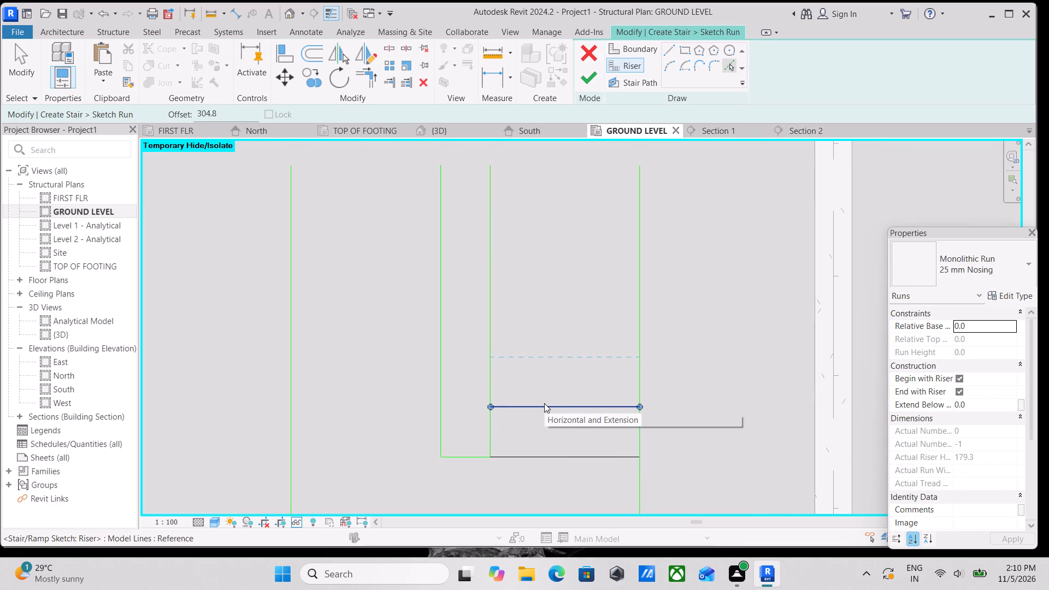
{"action": "left_click", "coordinate": [544, 403]}
{"action": "middle_click_drag", "start_coordinate": [547, 366], "coordinate": [553, 422]}
Add five more riser lines toward grid B in the flight nearer grid 3, each offset 1' from the preceding riser.
{"action": "scroll", "coordinate": [561, 365], "scroll_direction": "down", "scroll_amount": 2}
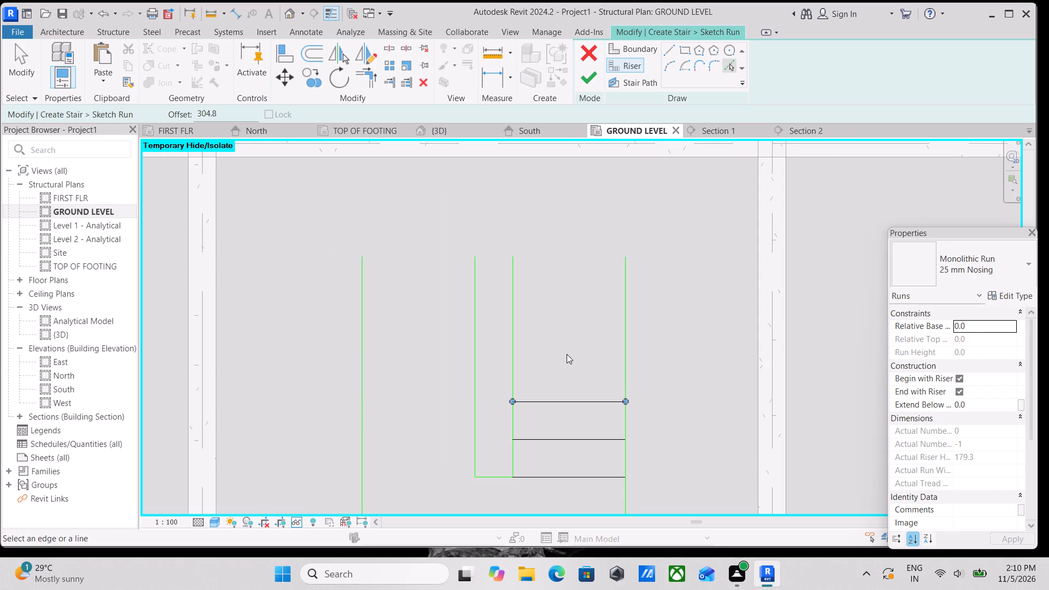
{"action": "scroll", "coordinate": [567, 354], "scroll_direction": "down", "scroll_amount": 4}
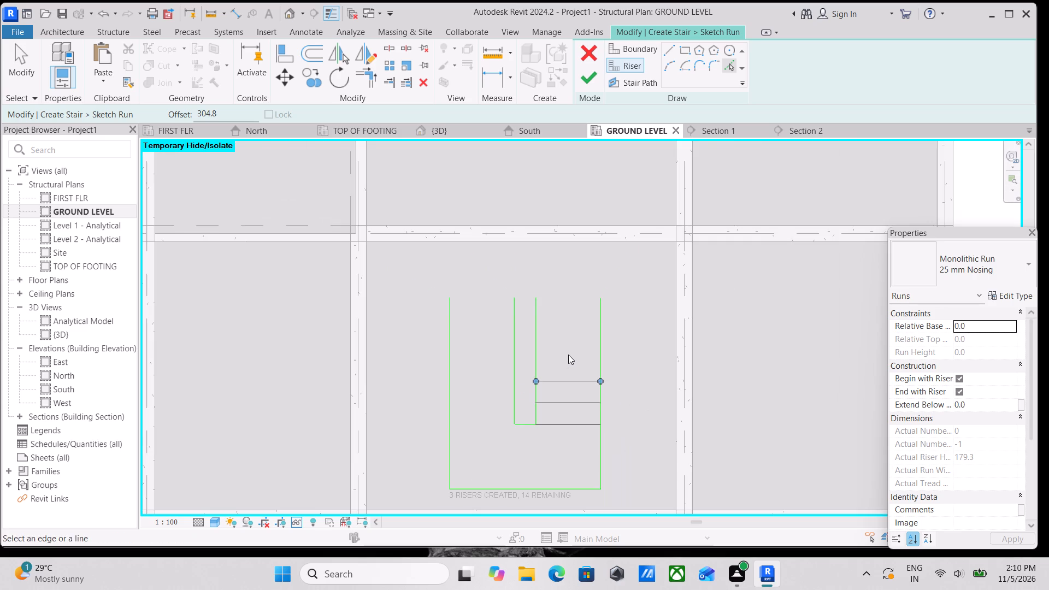
{"action": "left_click", "coordinate": [565, 377]}
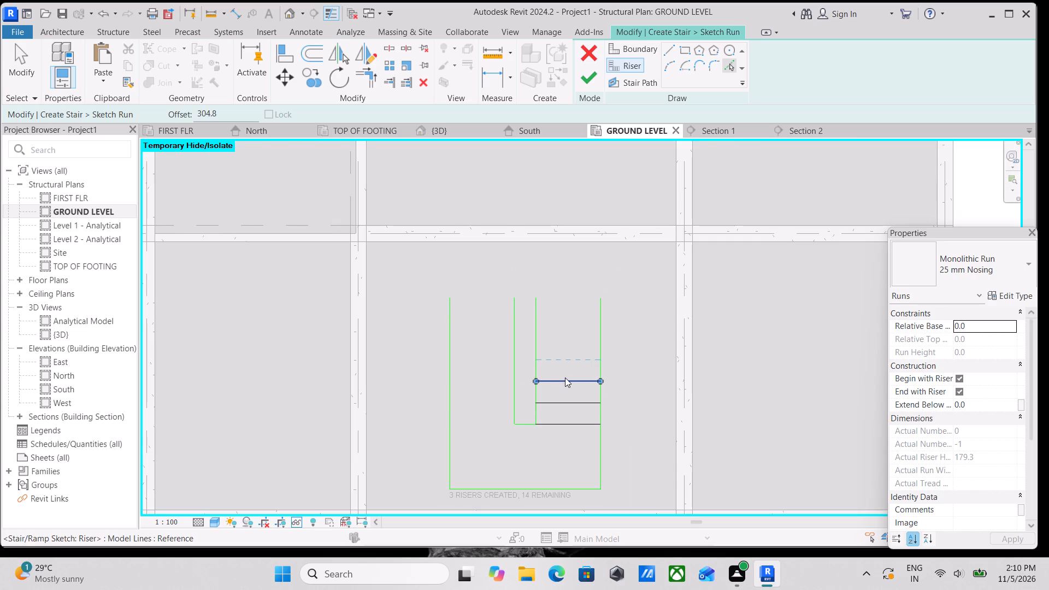
{"action": "left_click", "coordinate": [564, 357]}
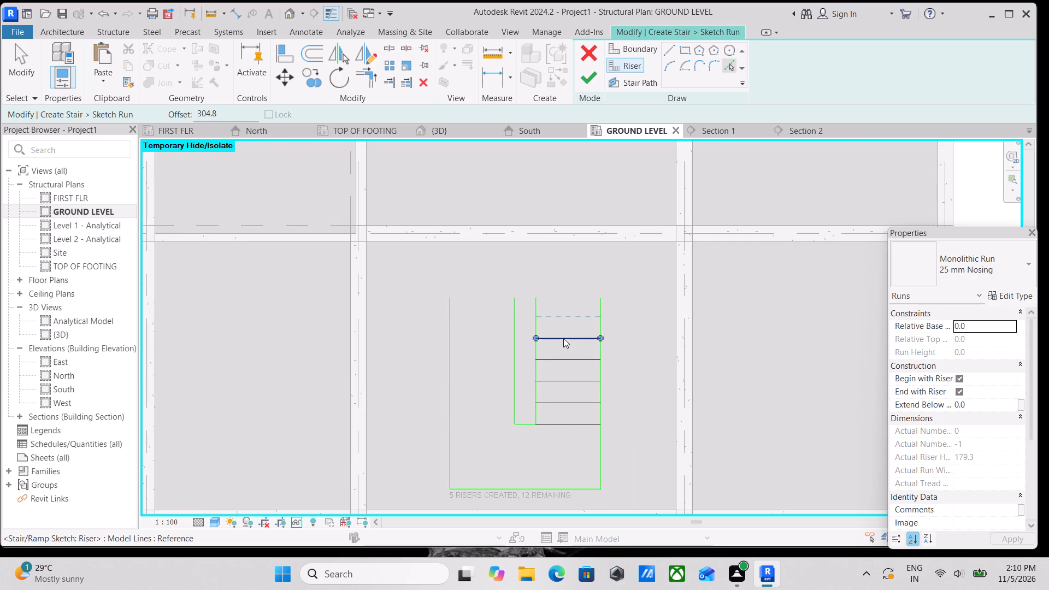
{"action": "left_click", "coordinate": [562, 335]}
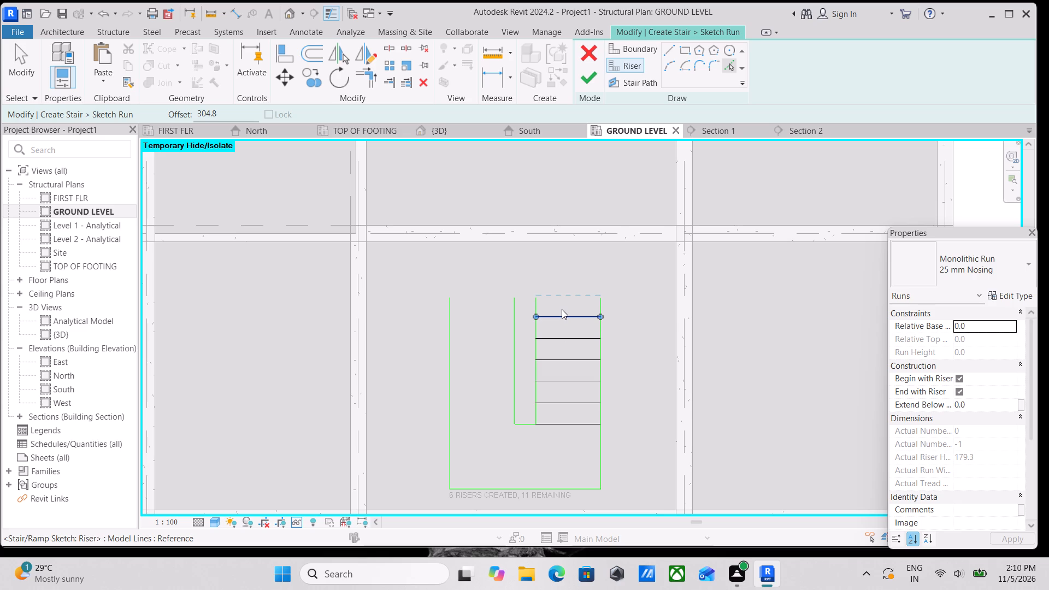
{"action": "left_click", "coordinate": [562, 315]}
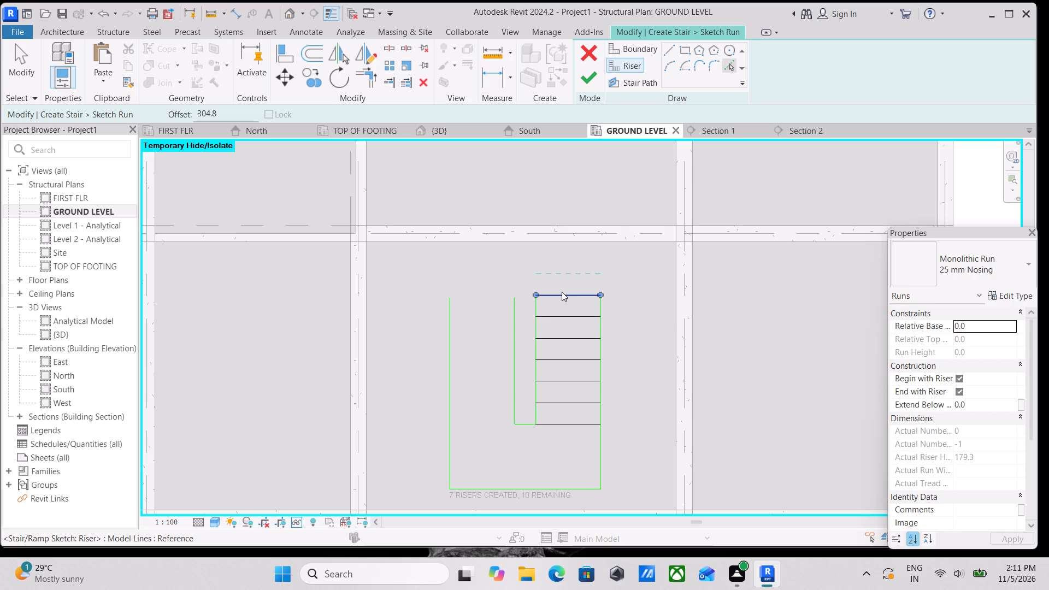
{"action": "left_click", "coordinate": [562, 292]}
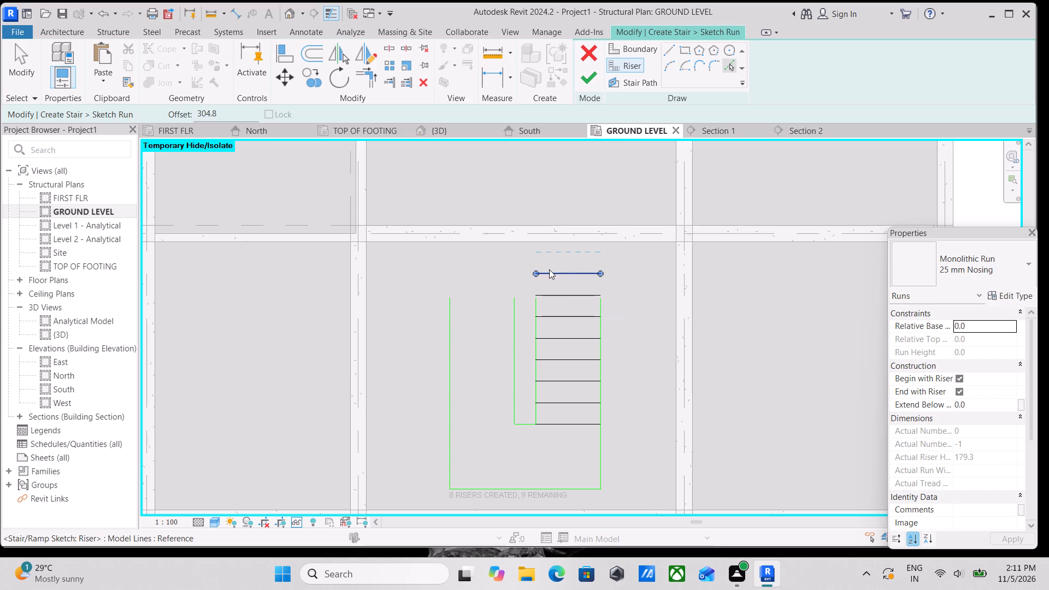
{"action": "scroll", "coordinate": [488, 299], "scroll_direction": "up", "scroll_amount": 3}
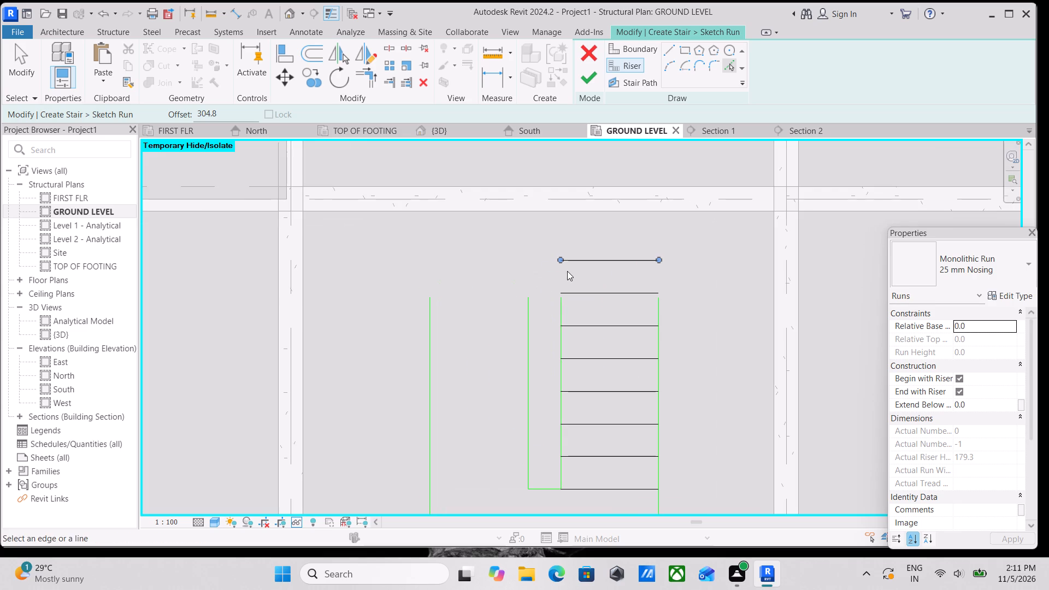
Extend both boundary lines of the flight nearer grid 3 toward grid B so they end at its last riser.
{"action": "scroll", "coordinate": [567, 270], "scroll_direction": "up", "scroll_amount": 2}
{"action": "key", "text": "Escape"}
{"action": "key", "text": "Escape"}
{"action": "key", "text": "Escape"}
{"action": "left_click", "coordinate": [564, 311]}
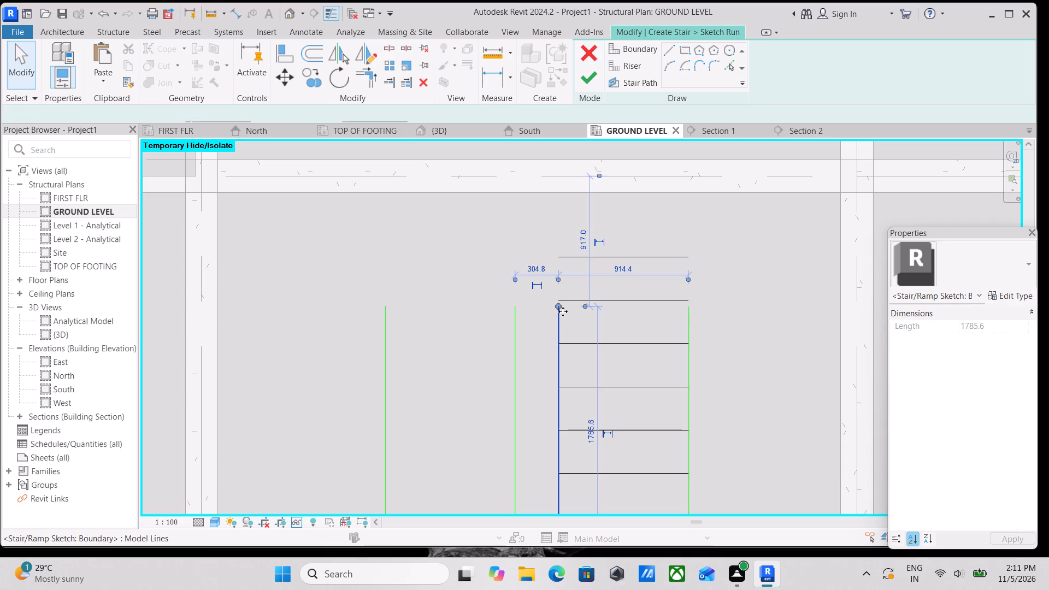
{"action": "left_click_drag", "start_coordinate": [557, 304], "coordinate": [554, 262]}
{"action": "key", "text": "Escape"}
{"action": "left_click", "coordinate": [688, 320]}
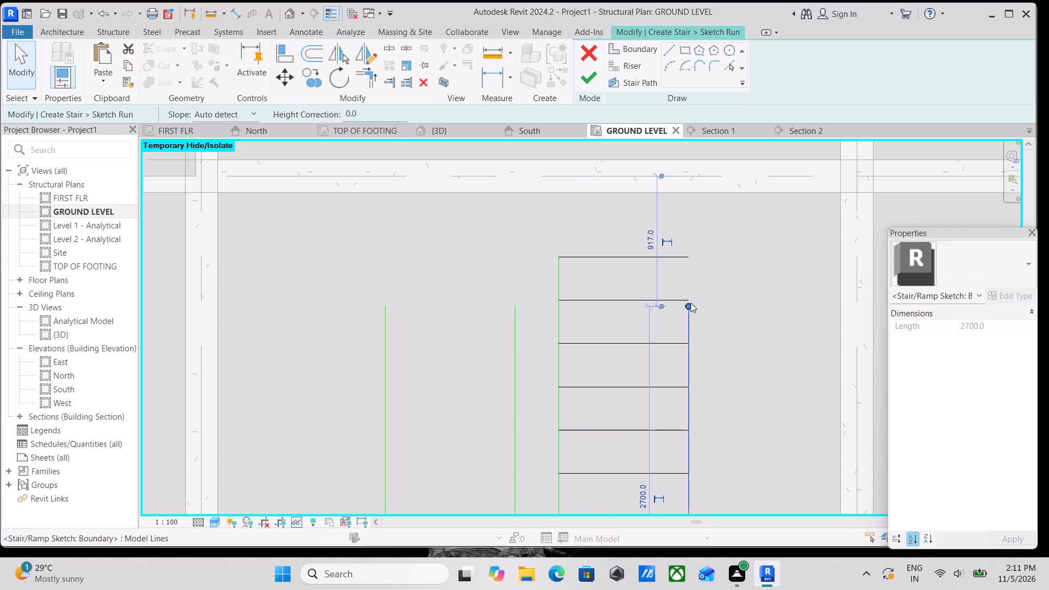
{"action": "left_click_drag", "start_coordinate": [688, 305], "coordinate": [694, 259]}
{"action": "key", "text": "Escape"}
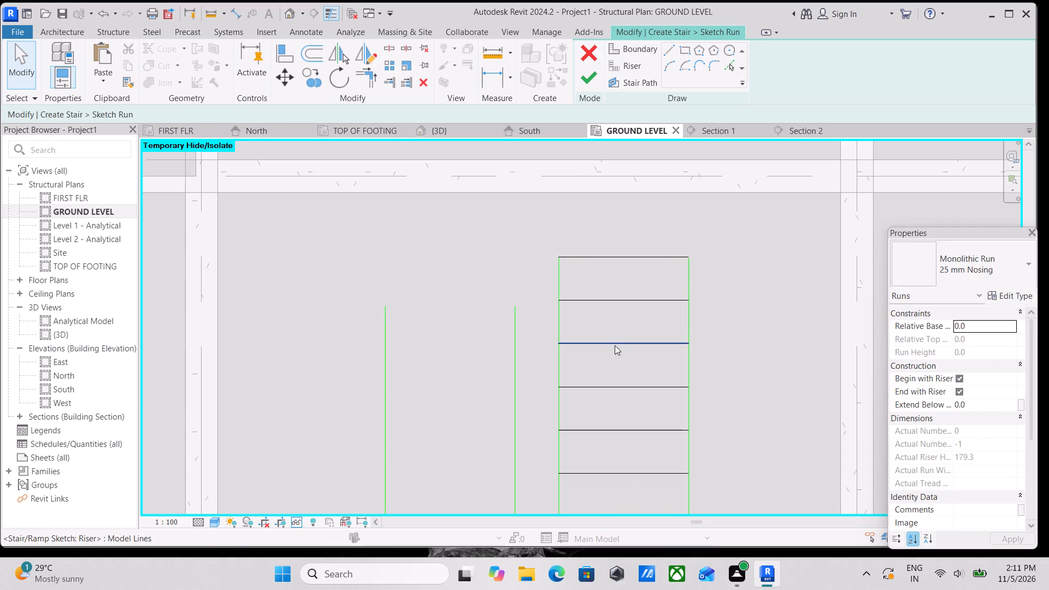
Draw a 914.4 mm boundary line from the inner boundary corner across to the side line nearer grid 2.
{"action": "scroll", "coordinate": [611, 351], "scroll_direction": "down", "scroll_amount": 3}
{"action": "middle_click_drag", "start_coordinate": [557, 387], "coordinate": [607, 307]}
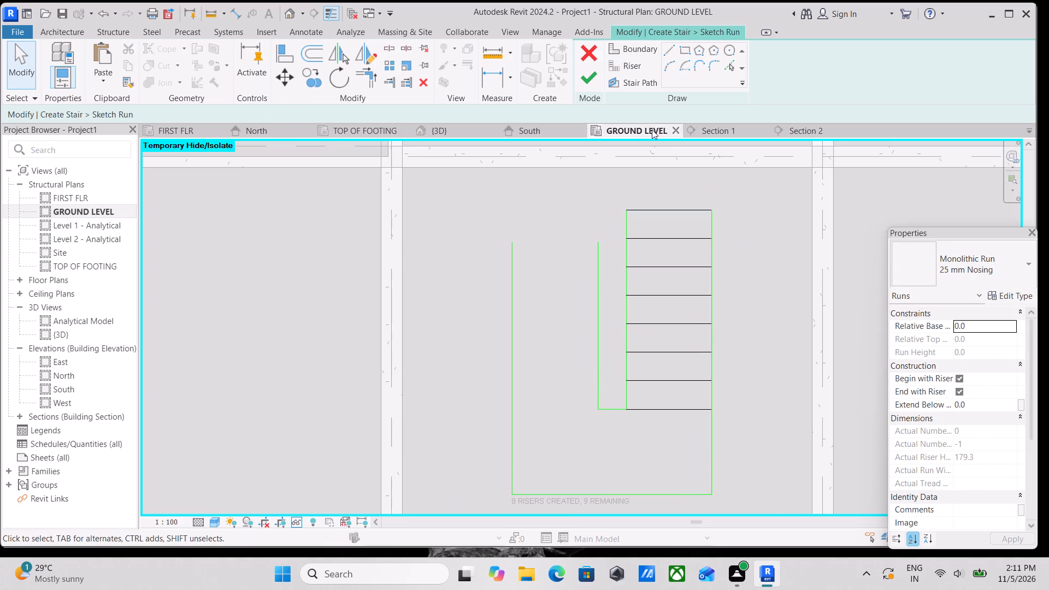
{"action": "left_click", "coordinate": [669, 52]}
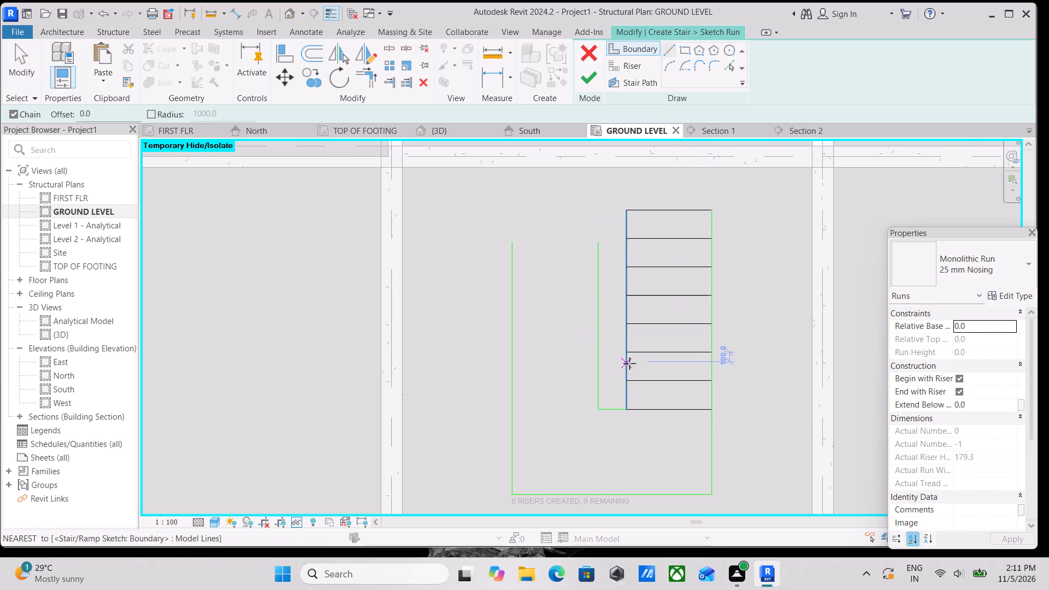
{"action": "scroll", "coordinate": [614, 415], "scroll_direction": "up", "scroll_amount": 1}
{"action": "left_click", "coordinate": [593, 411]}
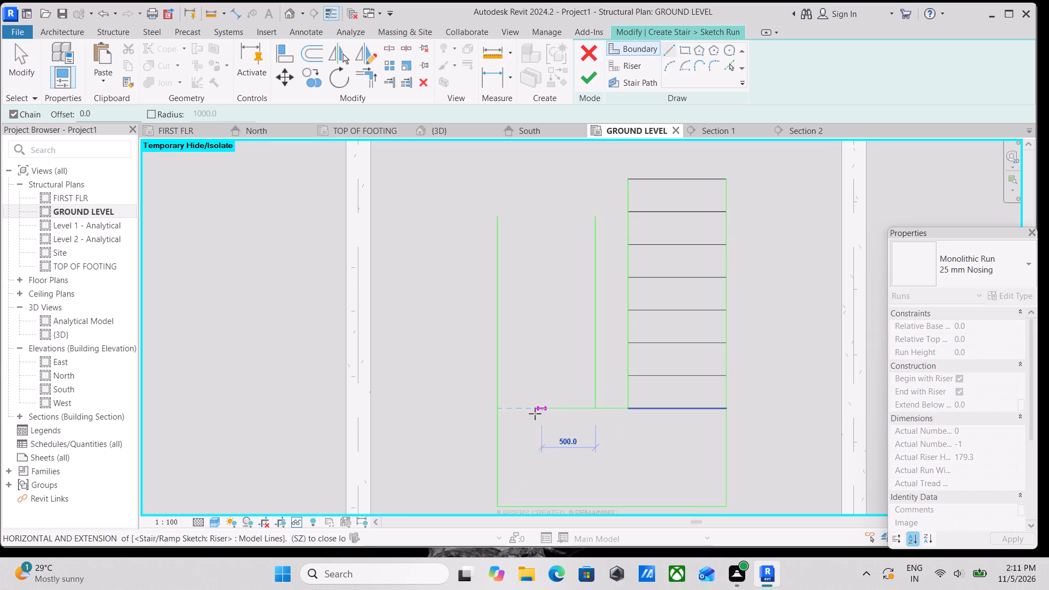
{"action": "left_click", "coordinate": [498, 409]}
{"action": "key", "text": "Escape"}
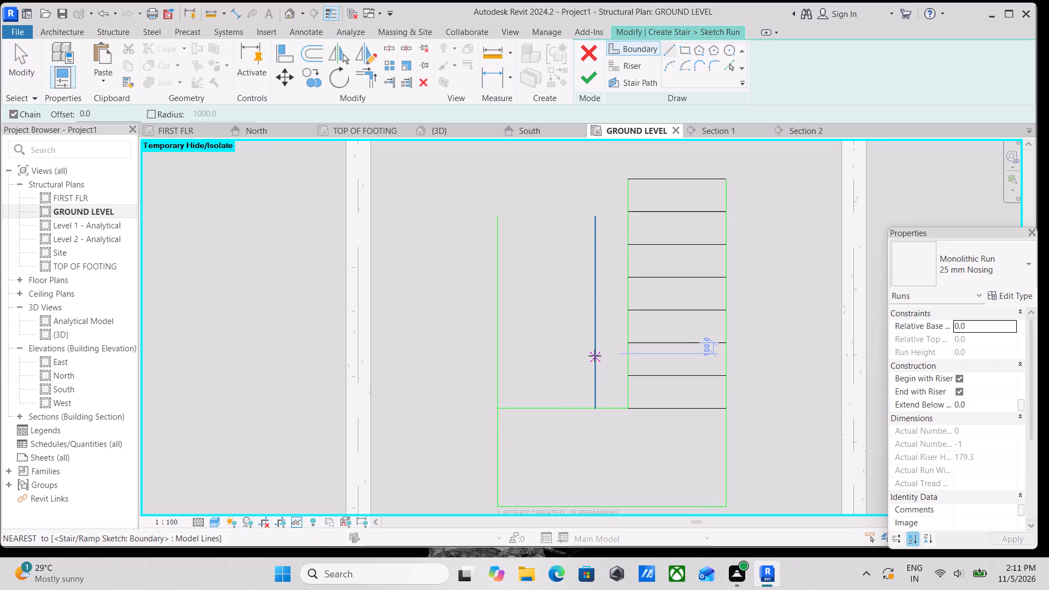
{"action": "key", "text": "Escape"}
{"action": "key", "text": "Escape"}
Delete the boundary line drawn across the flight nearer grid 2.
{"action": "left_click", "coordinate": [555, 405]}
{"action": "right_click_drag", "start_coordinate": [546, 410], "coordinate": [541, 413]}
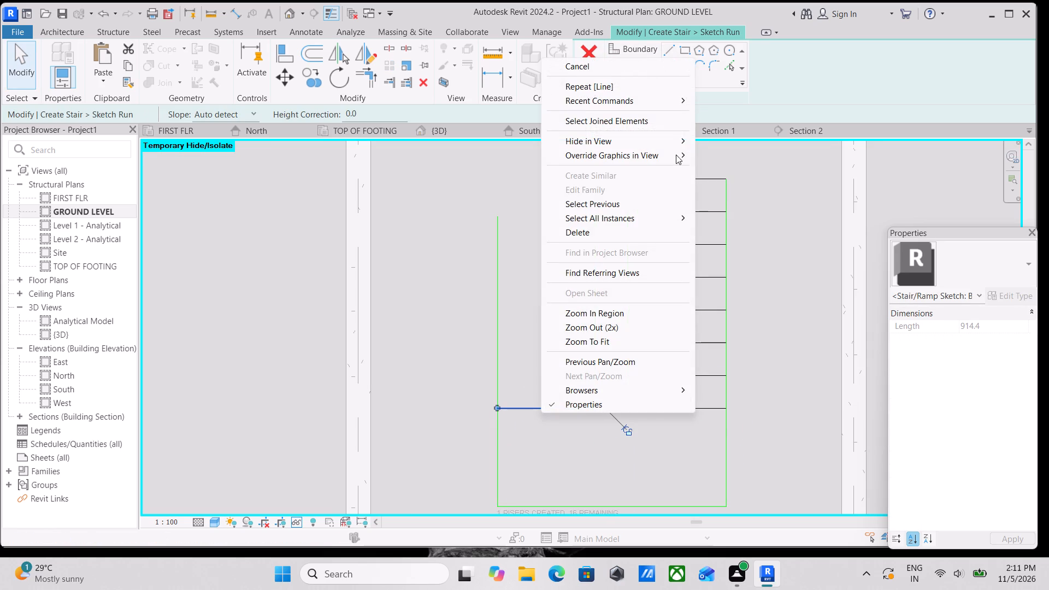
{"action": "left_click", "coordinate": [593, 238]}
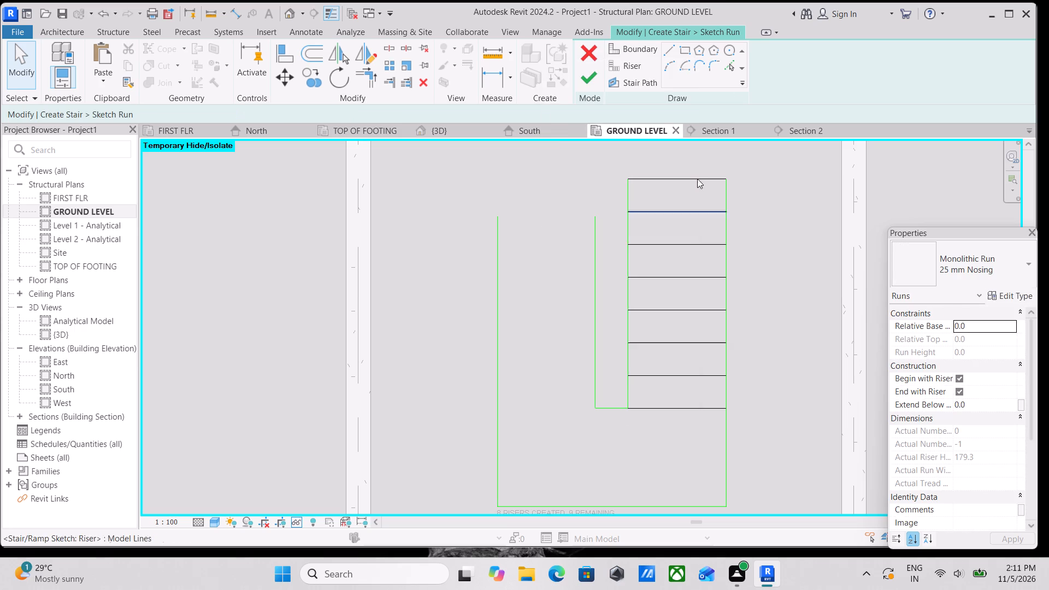
Draw a riser line across the flight nearer grid 2, from the inner boundary corner to the outer side line.
{"action": "left_click", "coordinate": [629, 68]}
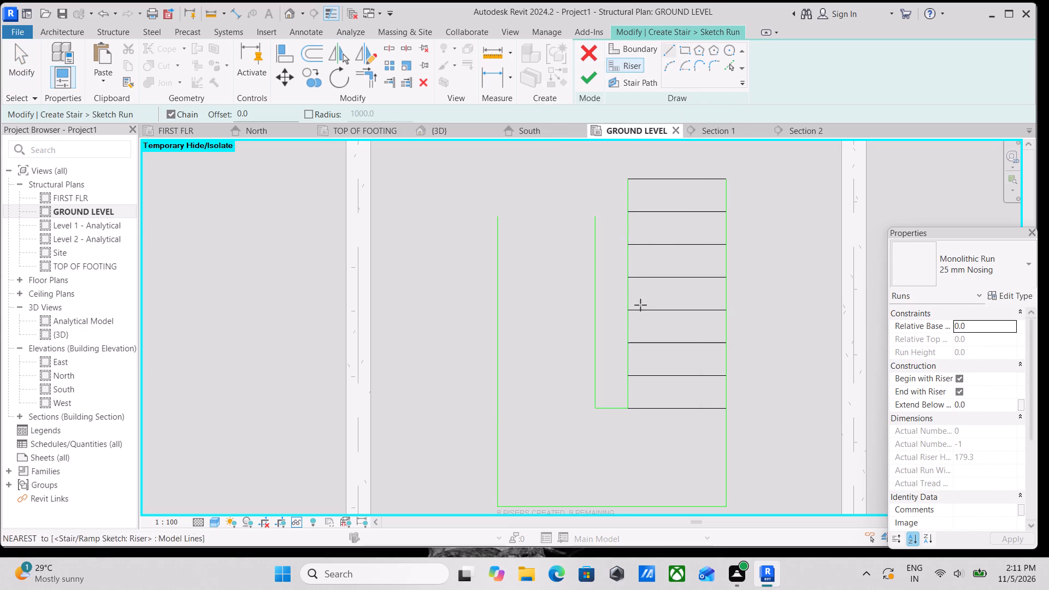
{"action": "scroll", "coordinate": [599, 412], "scroll_direction": "up", "scroll_amount": 4}
{"action": "left_click", "coordinate": [591, 404]}
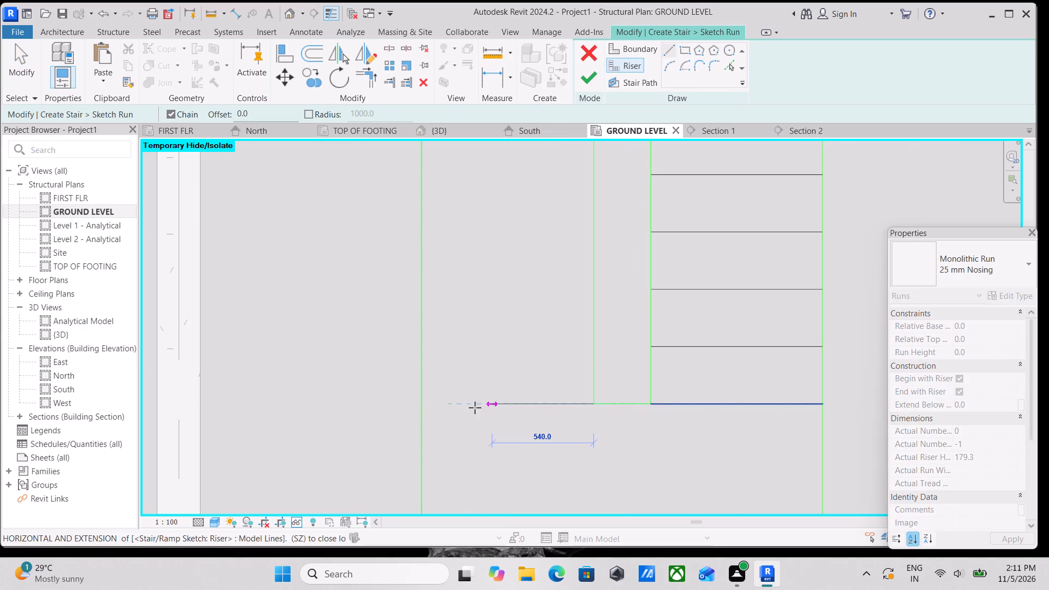
{"action": "left_click", "coordinate": [419, 404]}
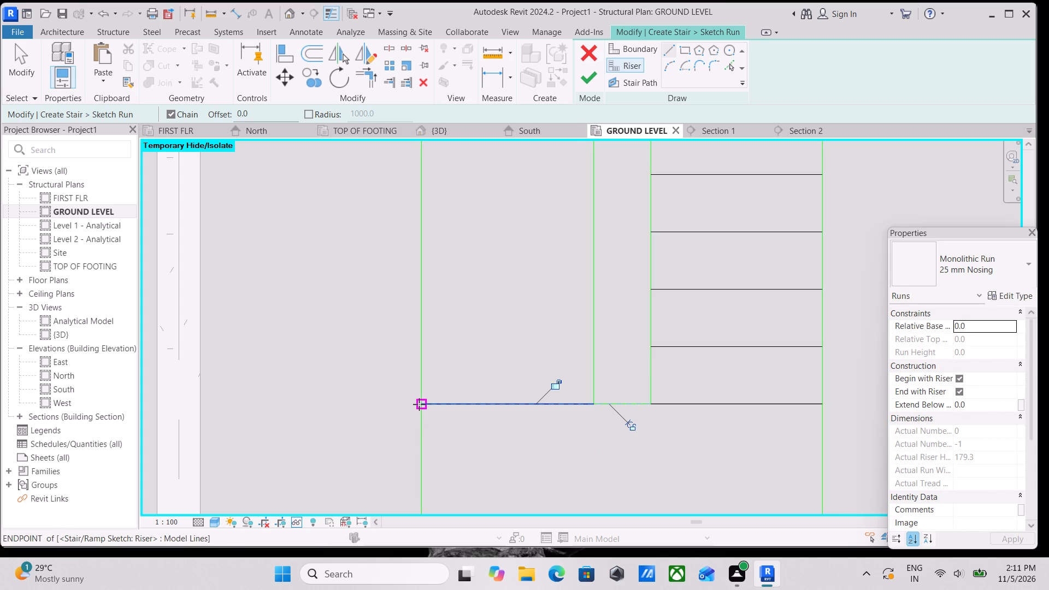
{"action": "key", "text": "Escape"}
Add a riser toward grid B in the flight nearer grid 2 by picking its first riser with a 1' offset.
{"action": "scroll", "coordinate": [480, 326], "scroll_direction": "down", "scroll_amount": 2}
{"action": "middle_click_drag", "start_coordinate": [480, 338], "coordinate": [497, 382]}
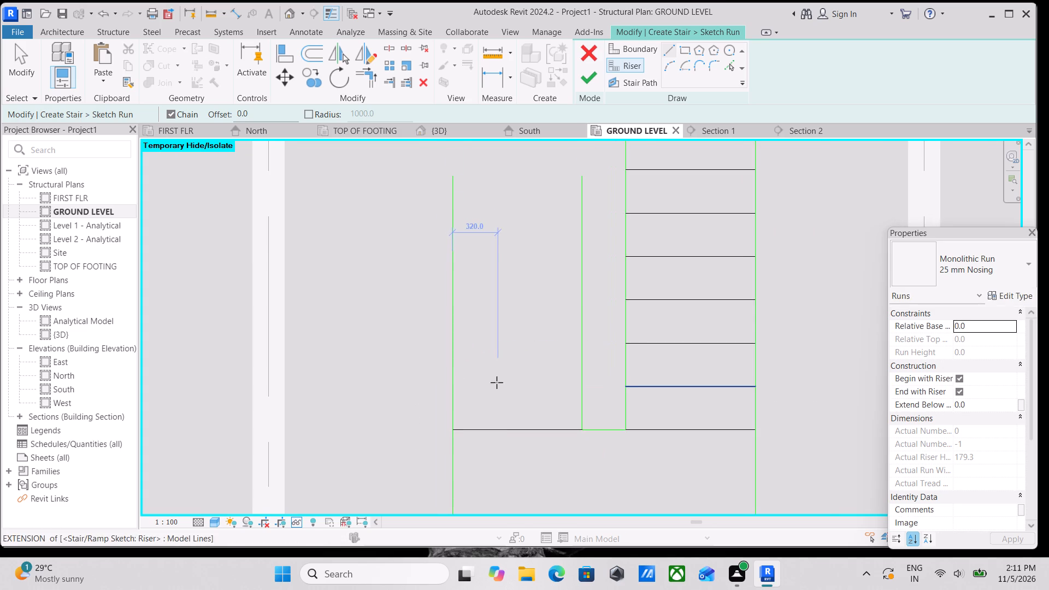
{"action": "left_click", "coordinate": [732, 61]}
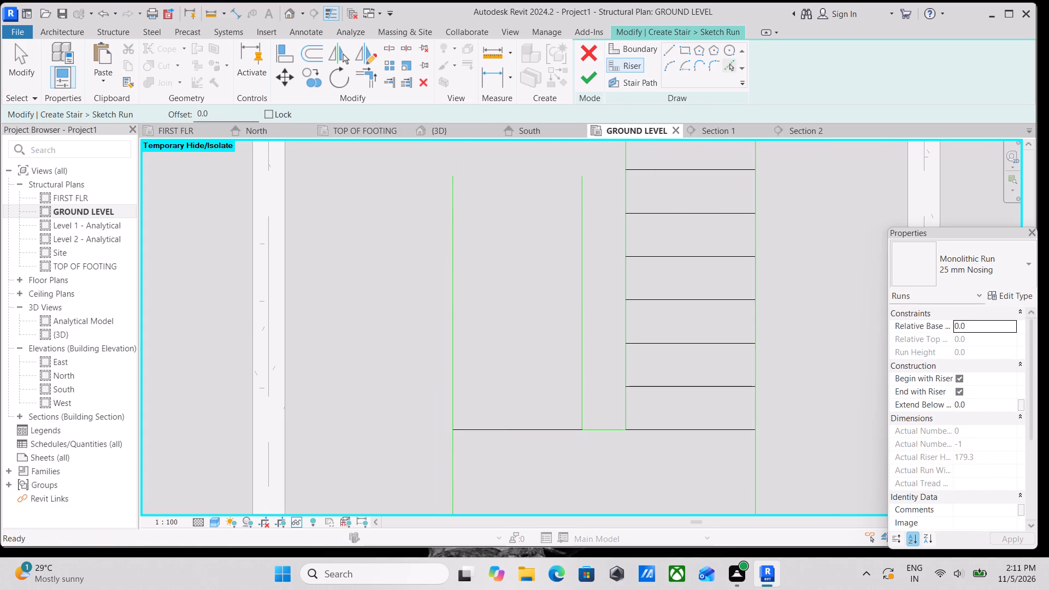
{"action": "left_click_drag", "start_coordinate": [227, 119], "coordinate": [147, 115]}
{"action": "key", "text": "1"}
{"action": "key", "text": "apostrophe"}
{"action": "key", "text": "Return"}
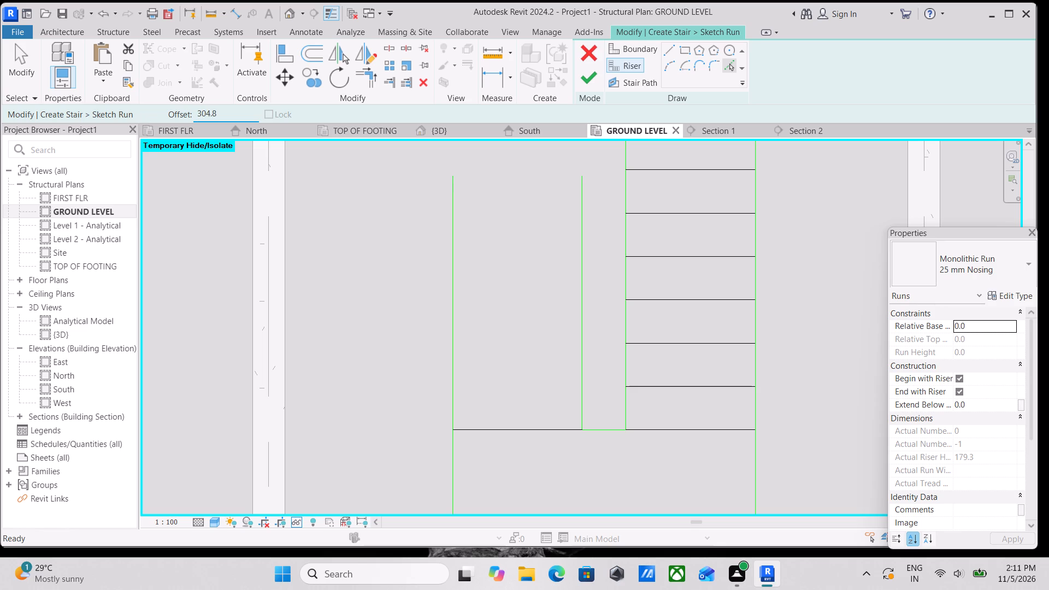
{"action": "left_click", "coordinate": [511, 426]}
Add four more risers toward grid B in the flight nearer grid 2, each offset 1' from the preceding riser.
{"action": "middle_click_drag", "start_coordinate": [510, 431], "coordinate": [495, 512]}
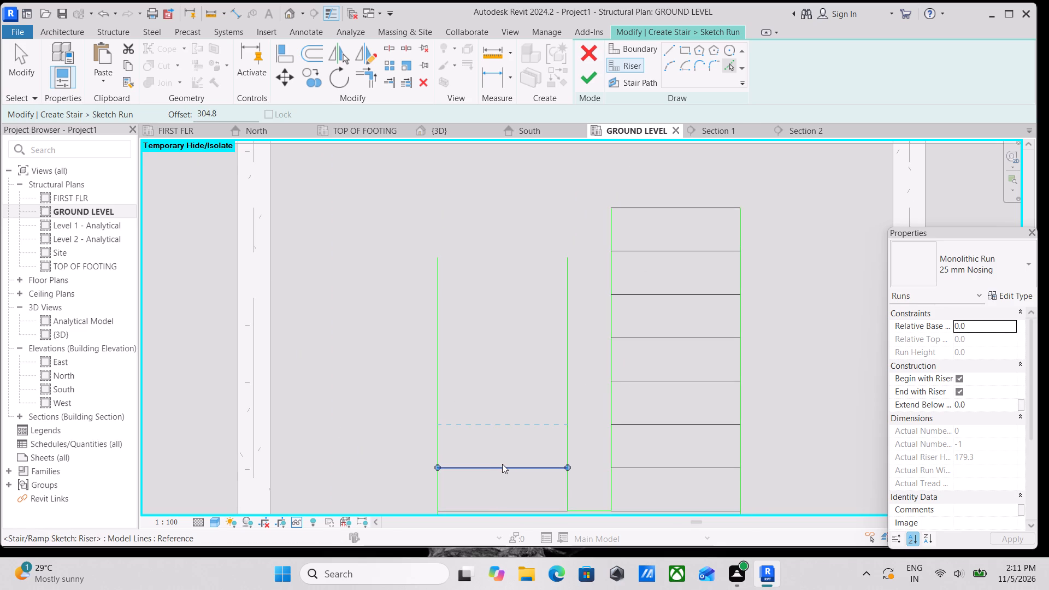
{"action": "scroll", "coordinate": [502, 464], "scroll_direction": "down", "scroll_amount": 5}
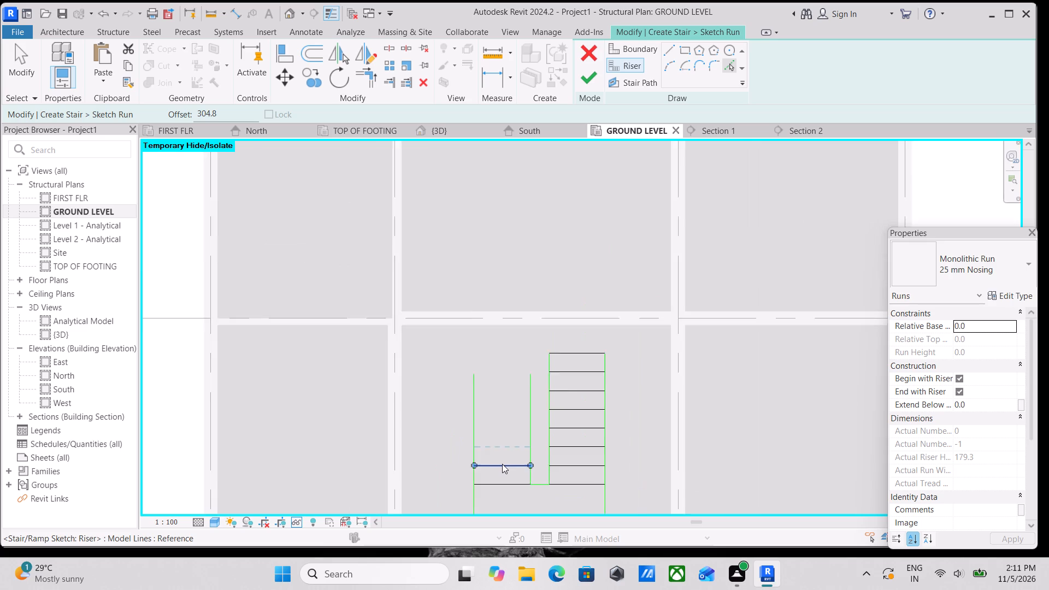
{"action": "scroll", "coordinate": [502, 464], "scroll_direction": "down", "scroll_amount": 2}
{"action": "middle_click_drag", "start_coordinate": [502, 464], "coordinate": [508, 406]}
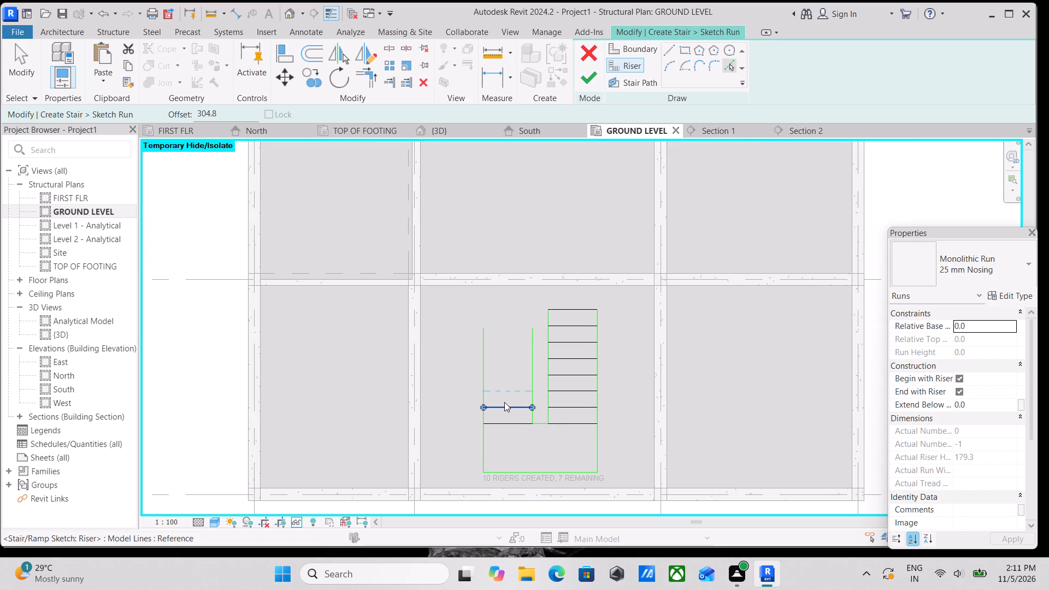
{"action": "left_click", "coordinate": [504, 402]}
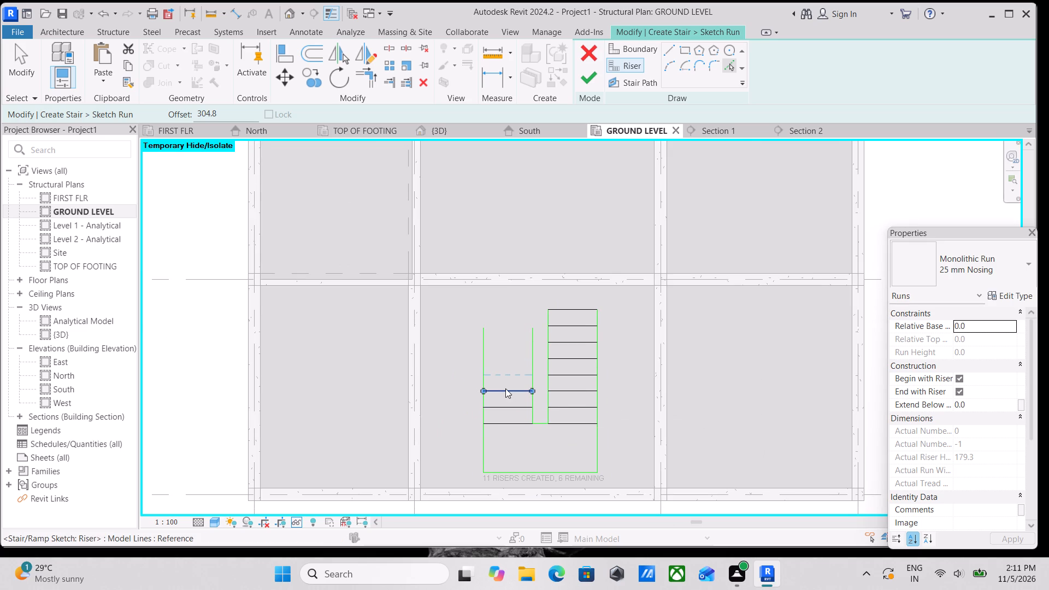
{"action": "left_click", "coordinate": [505, 388]}
{"action": "left_click", "coordinate": [507, 370]}
{"action": "middle_click_drag", "start_coordinate": [506, 388], "coordinate": [501, 420]}
{"action": "left_click", "coordinate": [503, 386]}
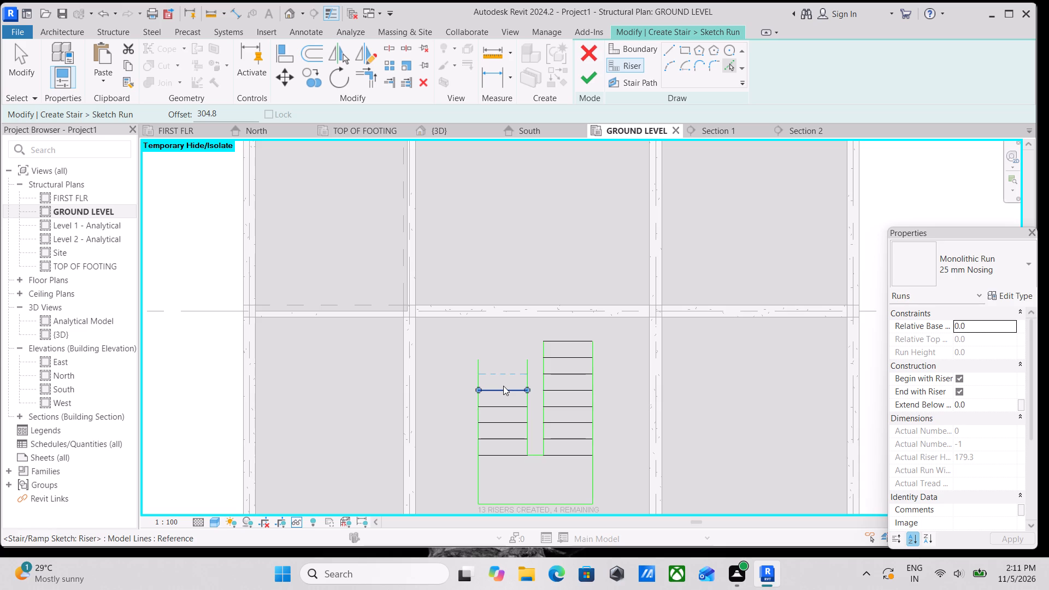
Add three final risers toward grid B in the flight nearer grid 2, each offset 1' from the preceding one.
{"action": "middle_click_drag", "start_coordinate": [503, 399], "coordinate": [500, 439]}
{"action": "left_click", "coordinate": [500, 409]}
{"action": "middle_click_drag", "start_coordinate": [494, 414], "coordinate": [493, 438]}
{"action": "left_click", "coordinate": [495, 418]}
{"action": "scroll", "coordinate": [494, 440], "scroll_direction": "down", "scroll_amount": 1}
{"action": "middle_click_drag", "start_coordinate": [494, 440], "coordinate": [498, 399]}
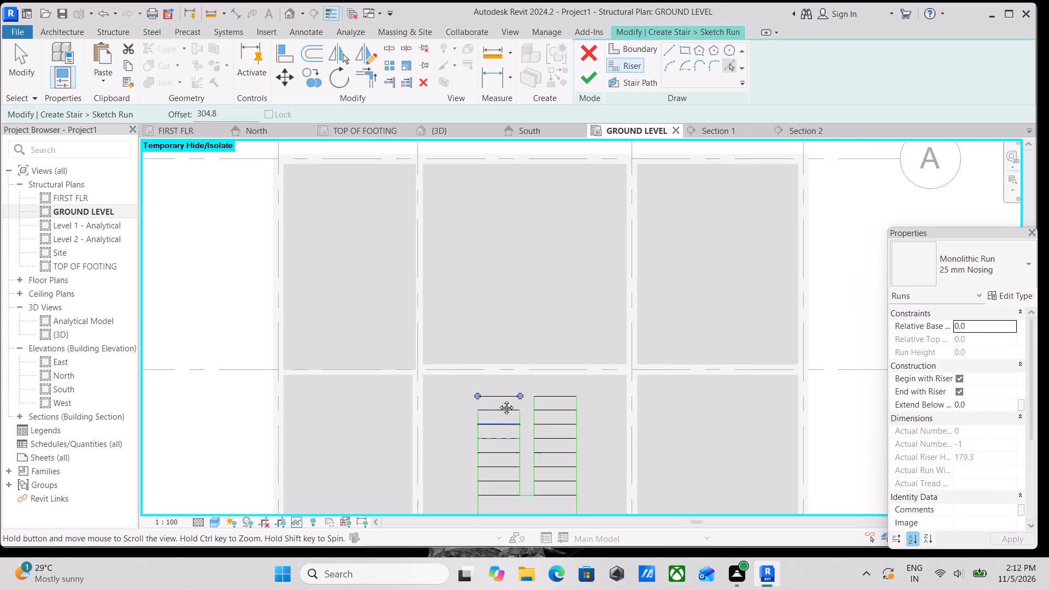
{"action": "middle_click_drag", "start_coordinate": [498, 399], "coordinate": [500, 385]}
{"action": "middle_click_drag", "start_coordinate": [505, 410], "coordinate": [493, 482]}
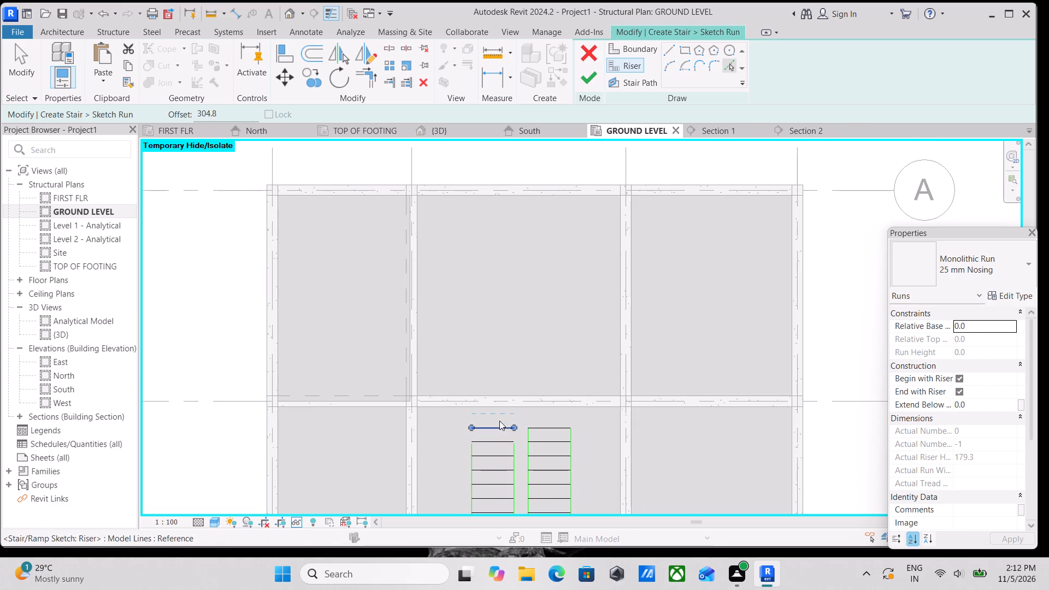
{"action": "left_click", "coordinate": [499, 423]}
{"action": "scroll", "coordinate": [496, 476], "scroll_direction": "down", "scroll_amount": 2}
{"action": "middle_click_drag", "start_coordinate": [496, 476], "coordinate": [499, 416]}
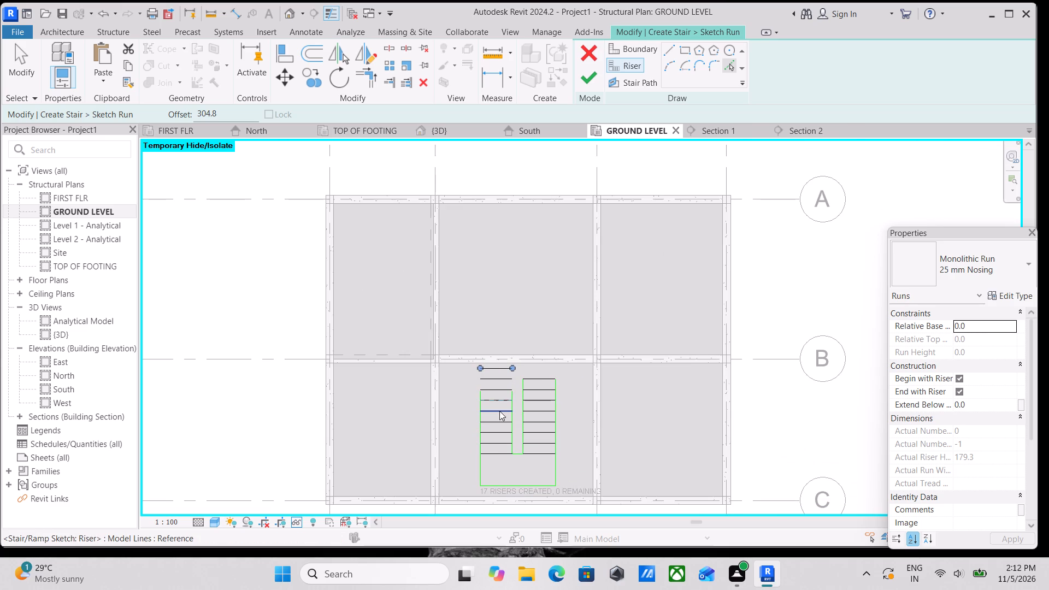
{"action": "middle_click_drag", "start_coordinate": [526, 480], "coordinate": [562, 450]}
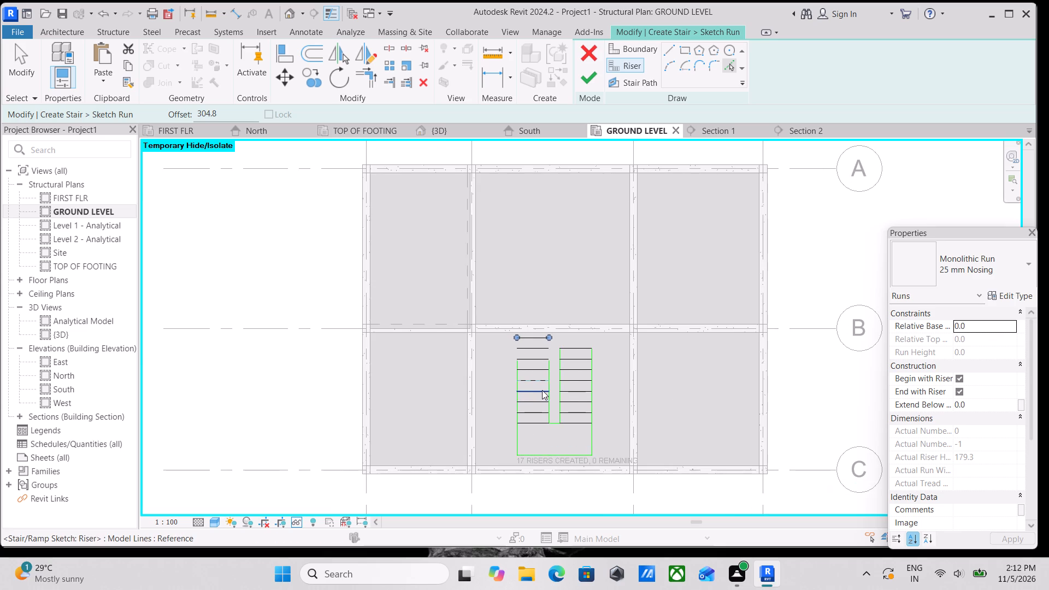
{"action": "key", "text": "Escape"}
Extend the flight boundaries nearer grid 2 to the last riser by grid B, making the outer 3352.8 mm and the inner 2438.4 mm long.
{"action": "scroll", "coordinate": [559, 365], "scroll_direction": "up", "scroll_amount": 3}
{"action": "scroll", "coordinate": [509, 373], "scroll_direction": "up", "scroll_amount": 2}
{"action": "middle_click_drag", "start_coordinate": [513, 343], "coordinate": [506, 423]}
{"action": "scroll", "coordinate": [458, 428], "scroll_direction": "up", "scroll_amount": 3}
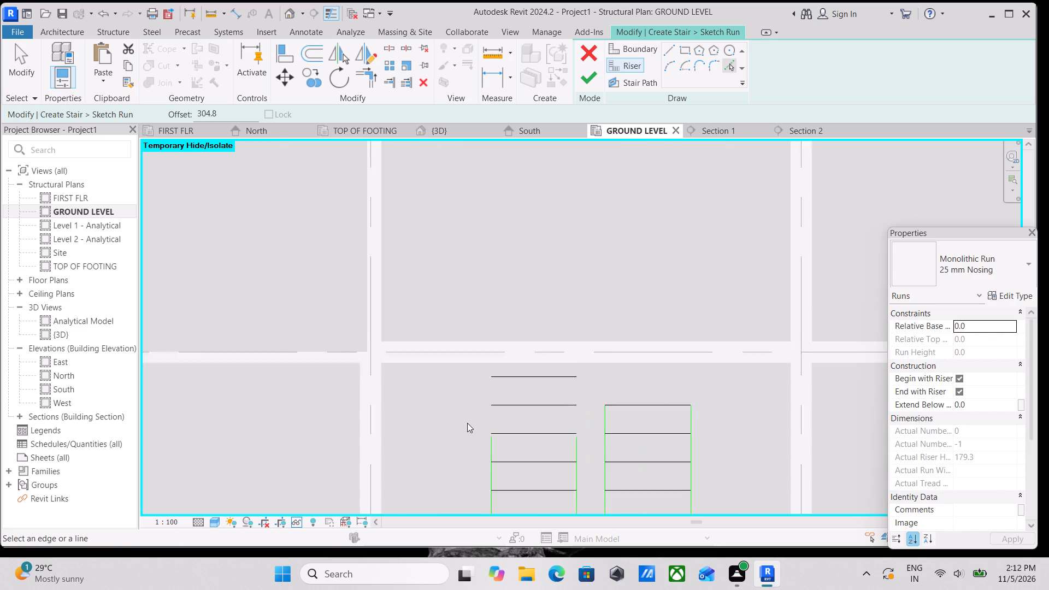
{"action": "scroll", "coordinate": [467, 423], "scroll_direction": "up", "scroll_amount": 1}
{"action": "key", "text": "Escape"}
{"action": "left_click", "coordinate": [502, 447]}
{"action": "left_click_drag", "start_coordinate": [500, 436], "coordinate": [498, 361]}
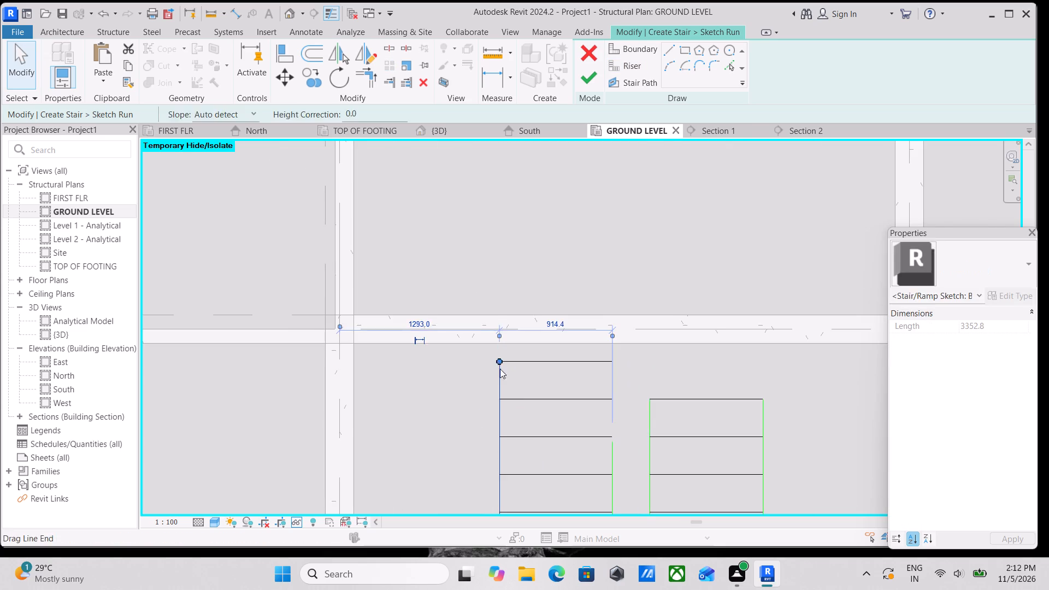
{"action": "key", "text": "Escape"}
{"action": "left_click", "coordinate": [613, 453]}
{"action": "left_click_drag", "start_coordinate": [612, 440], "coordinate": [595, 393]}
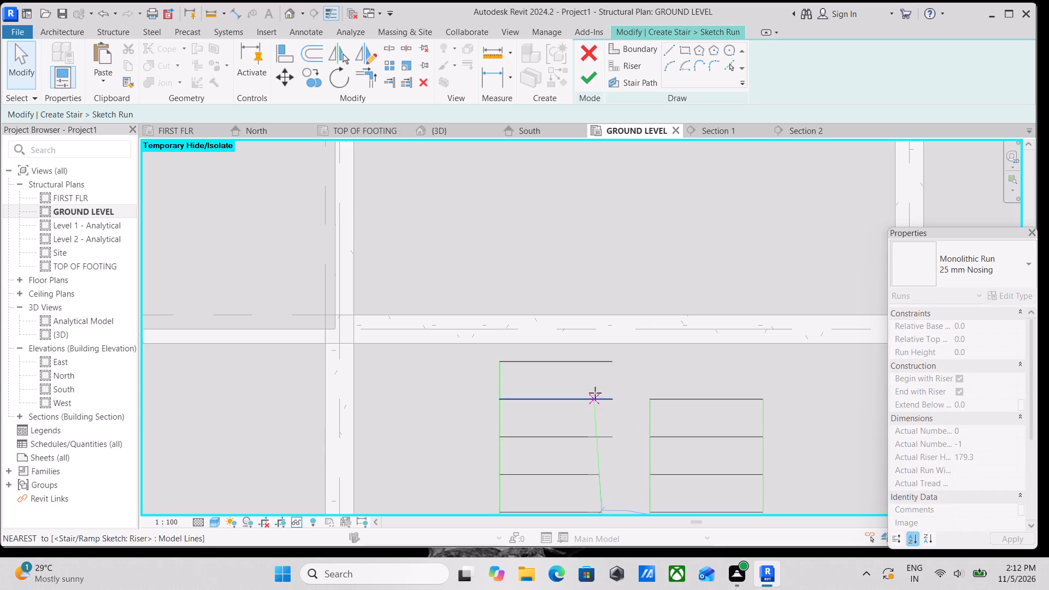
{"action": "left_click_drag", "start_coordinate": [595, 393], "coordinate": [609, 363]}
{"action": "key", "text": "Escape"}
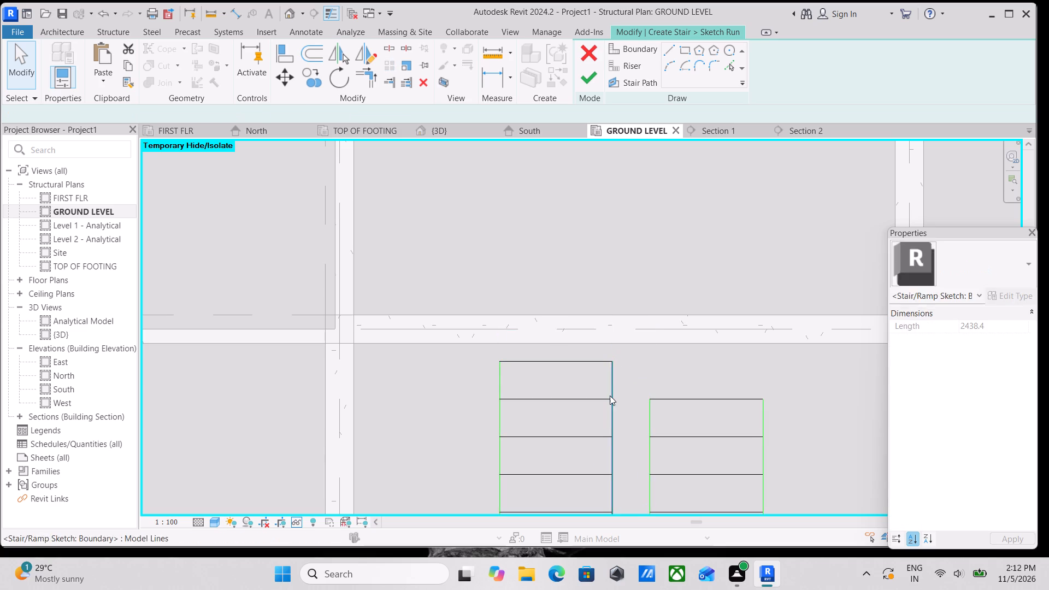
Draw the stair path from the last riser nearer grid 2, across the landing, about 2695 mm up to the last riser nearer grid 3.
{"action": "scroll", "coordinate": [639, 412], "scroll_direction": "down", "scroll_amount": 2}
{"action": "middle_click_drag", "start_coordinate": [639, 412], "coordinate": [600, 414]}
{"action": "scroll", "coordinate": [604, 410], "scroll_direction": "down", "scroll_amount": 3}
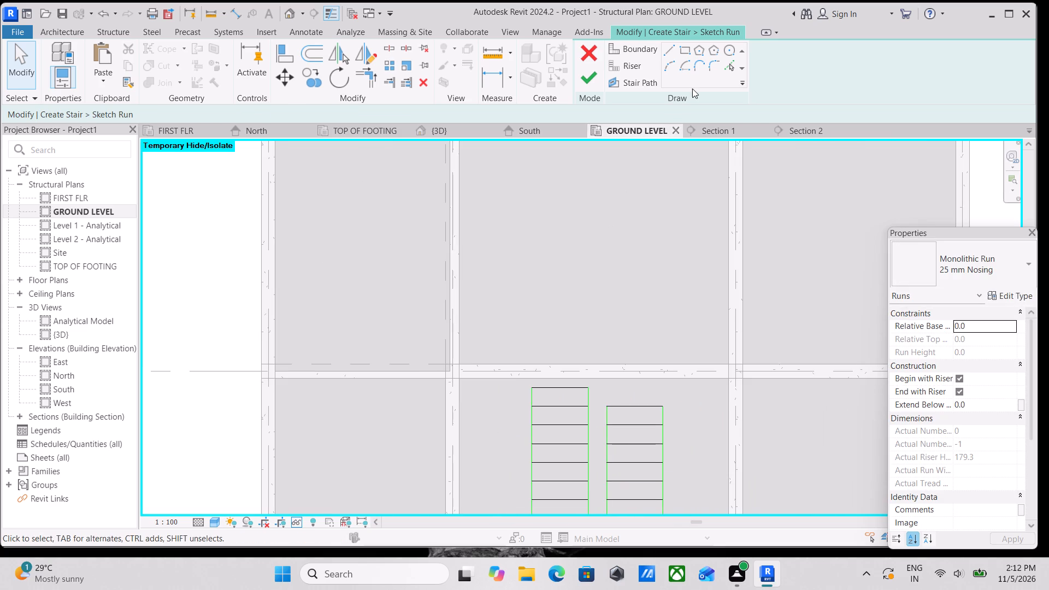
{"action": "left_click", "coordinate": [639, 79]}
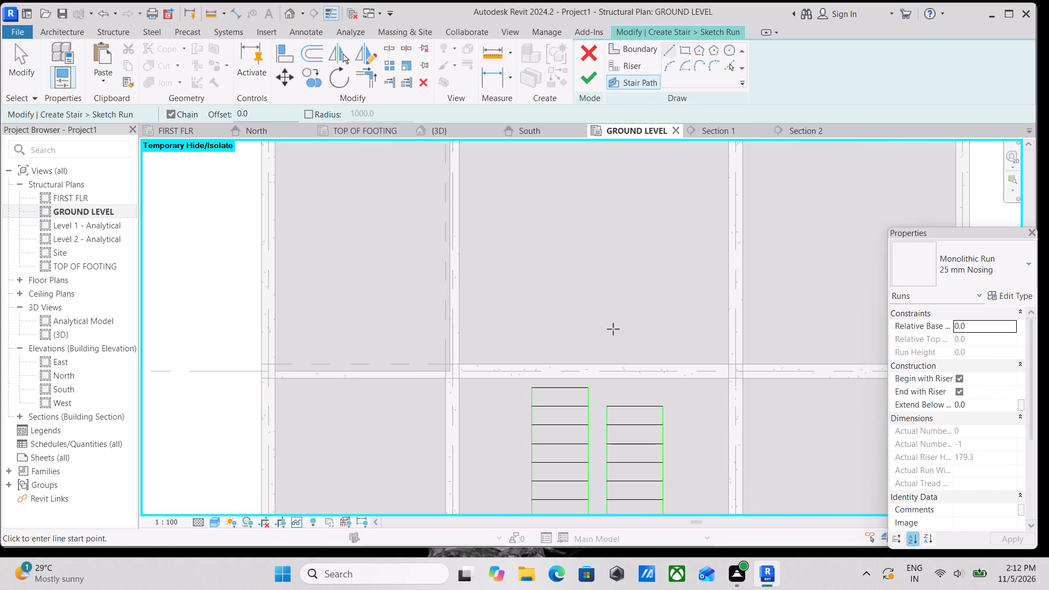
{"action": "middle_click_drag", "start_coordinate": [596, 352], "coordinate": [643, 241]}
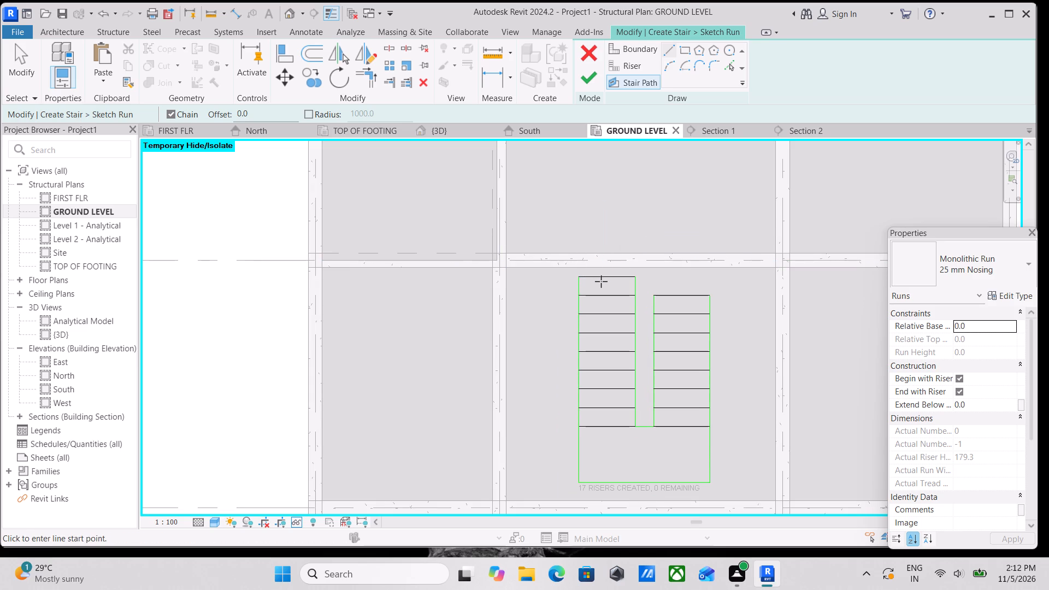
{"action": "left_click", "coordinate": [608, 278]}
{"action": "middle_click_drag", "start_coordinate": [599, 396], "coordinate": [610, 321]}
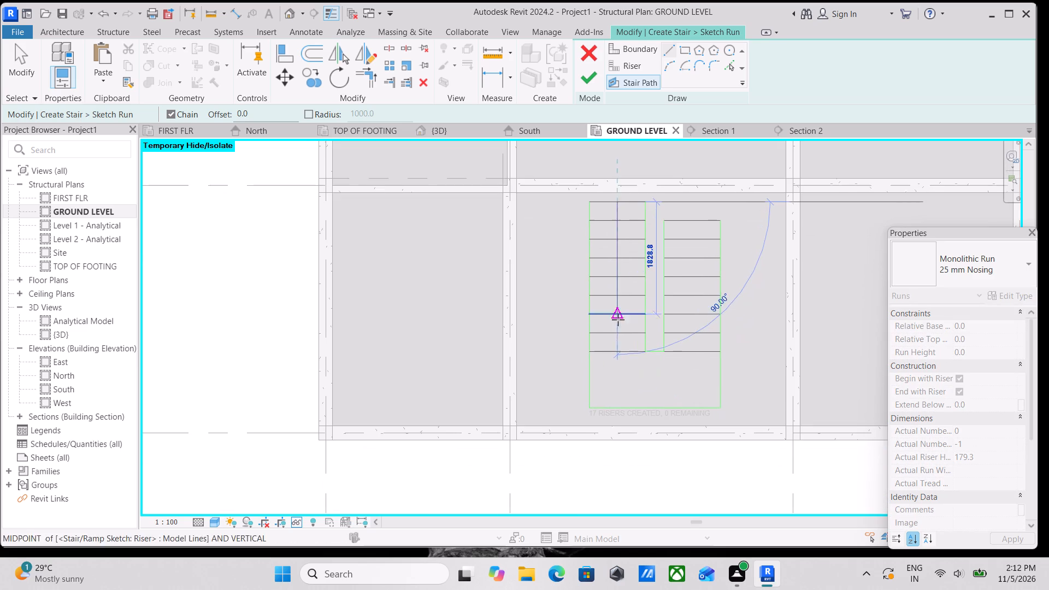
{"action": "left_click", "coordinate": [621, 386]}
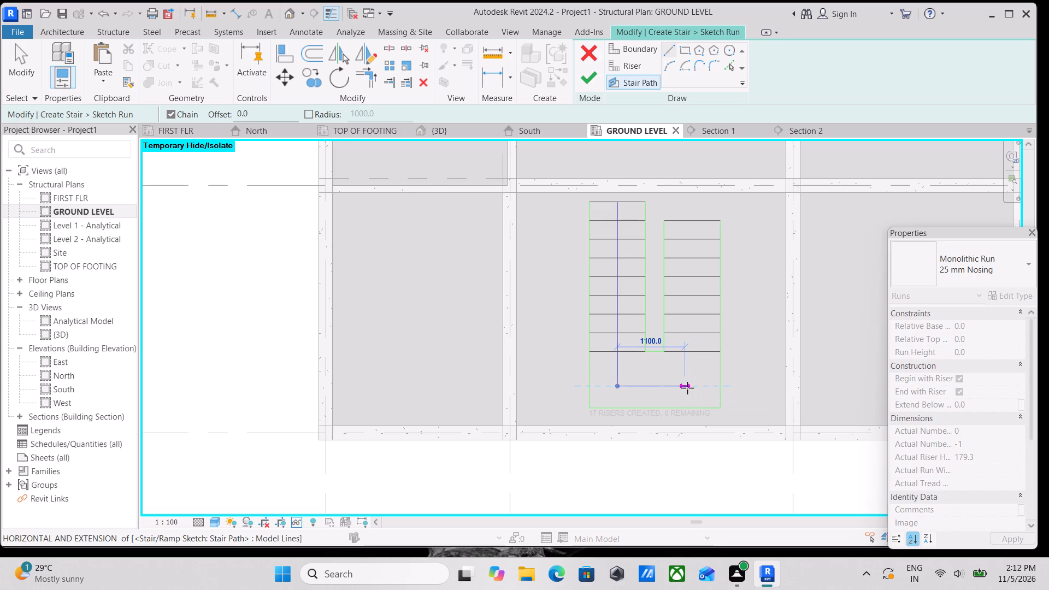
{"action": "middle_click_drag", "start_coordinate": [690, 387], "coordinate": [639, 396]}
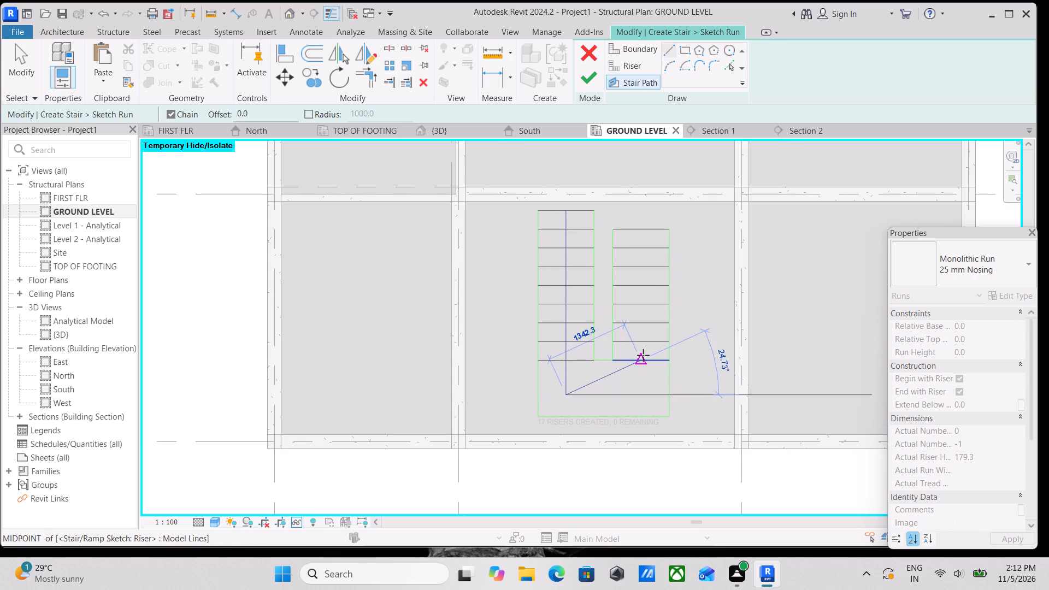
{"action": "left_click", "coordinate": [638, 394]}
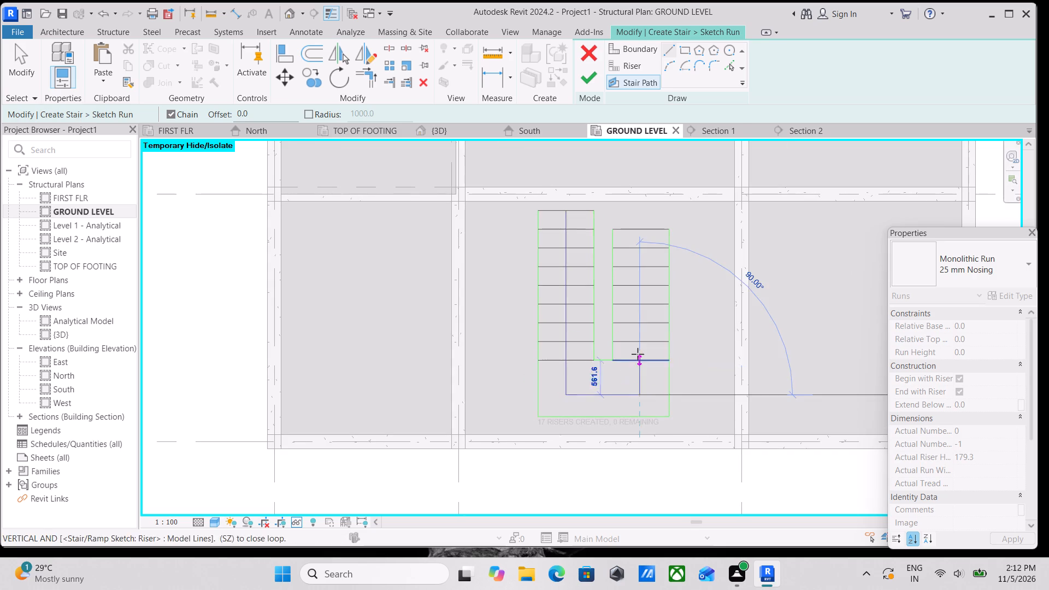
{"action": "middle_click_drag", "start_coordinate": [638, 358], "coordinate": [636, 457]}
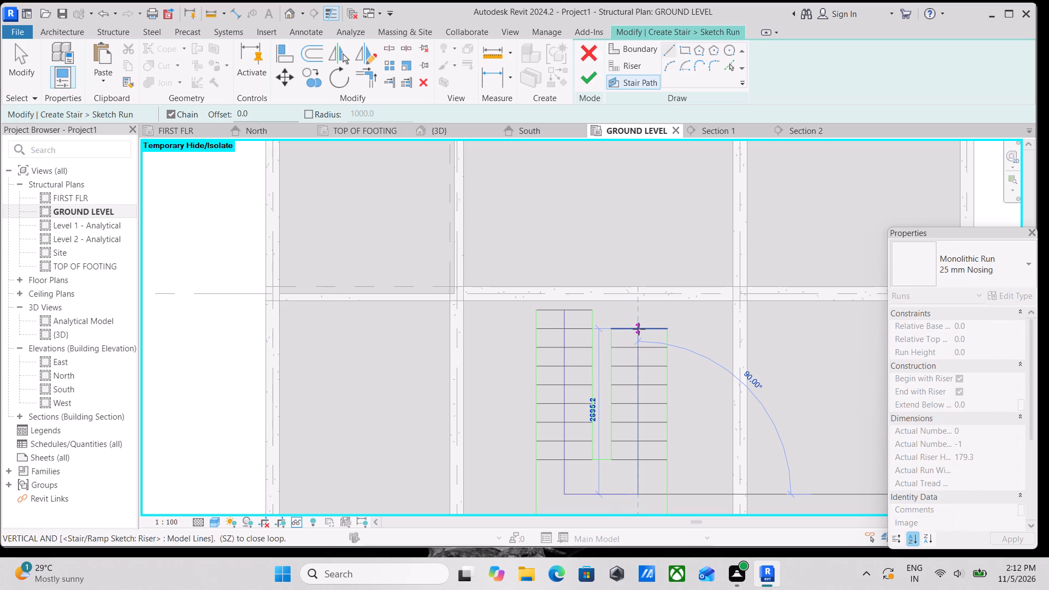
{"action": "left_click", "coordinate": [639, 329]}
{"action": "key", "text": "Escape"}
{"action": "key", "text": "Escape"}
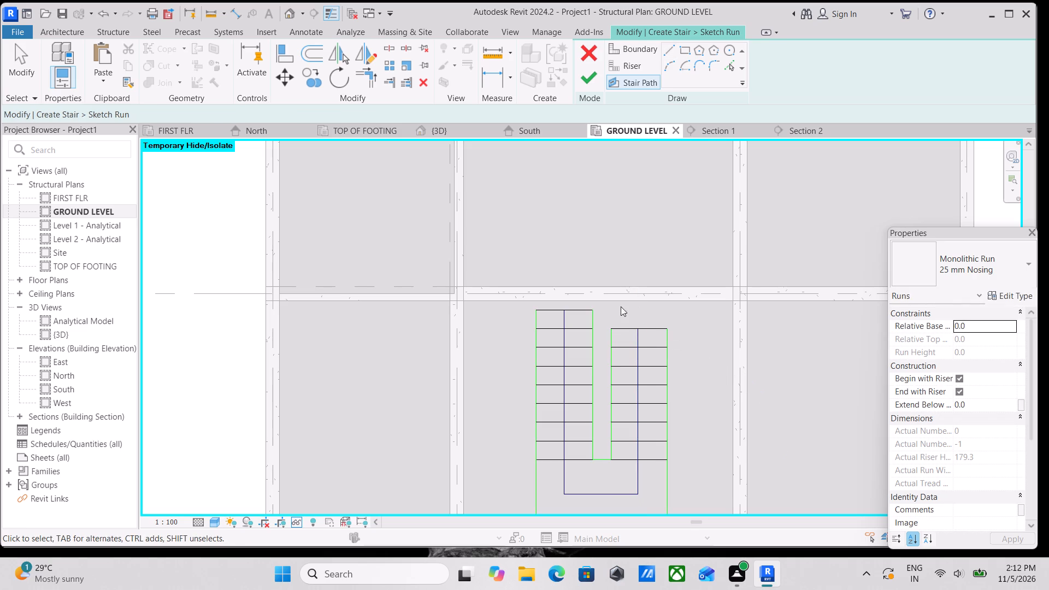
Finish the run sketch and the stair, dismissing the project save reminder without saving.
{"action": "left_click", "coordinate": [591, 81]}
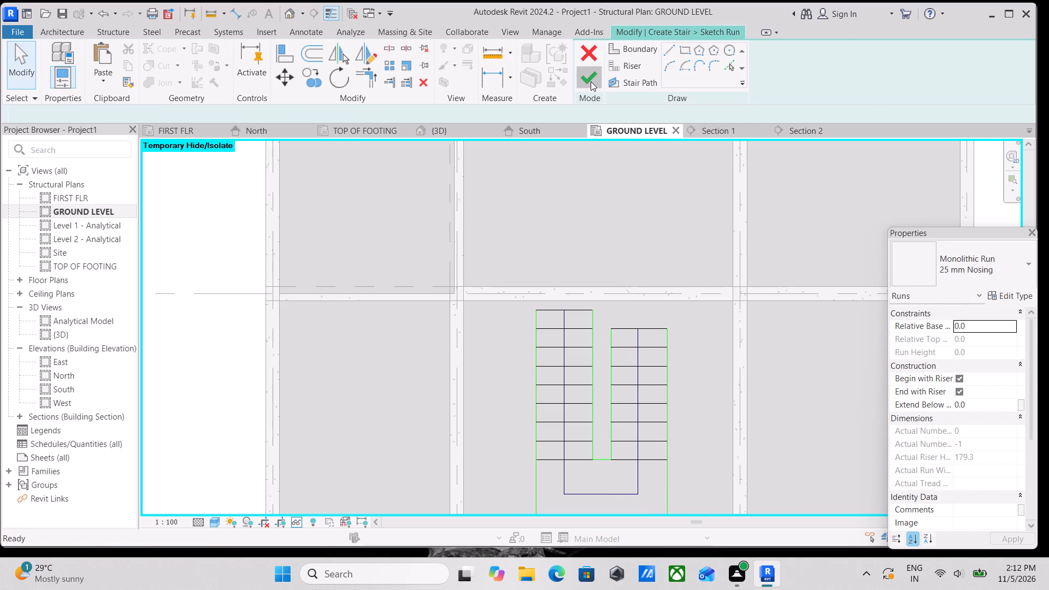
{"action": "left_click", "coordinate": [591, 81]}
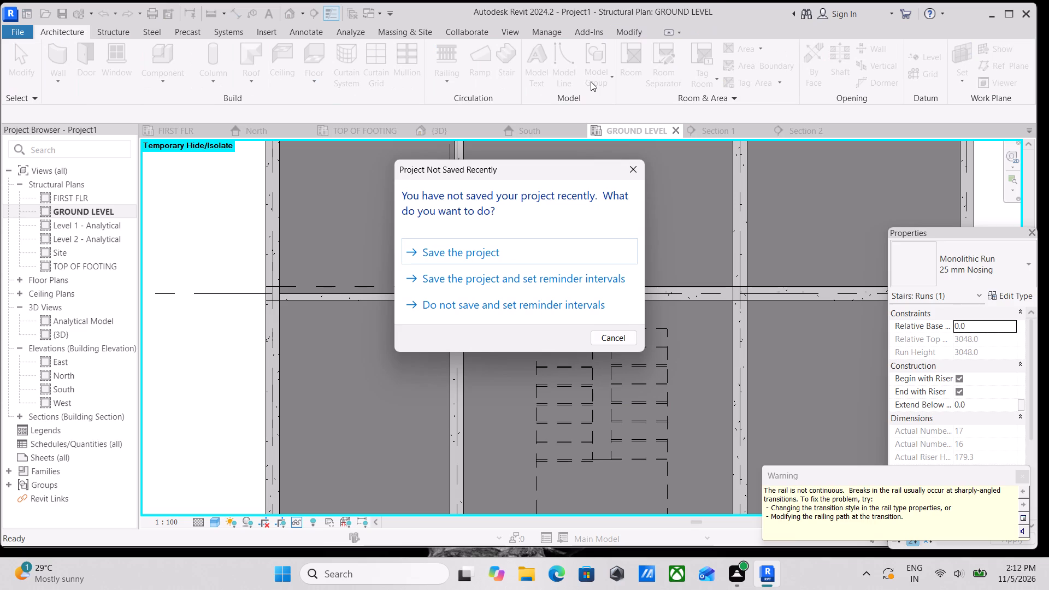
{"action": "left_click", "coordinate": [640, 163]}
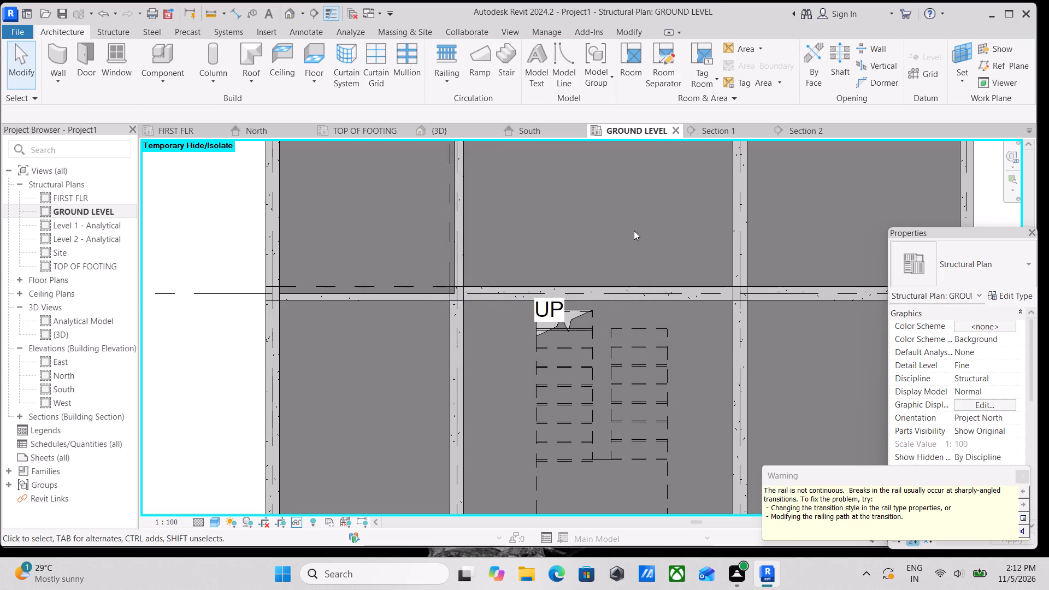
Delete the outer 900mm railing running around the stair flights and landing in the 3D view.
{"action": "scroll", "coordinate": [627, 237], "scroll_direction": "down", "scroll_amount": 3}
{"action": "scroll", "coordinate": [817, 369], "scroll_direction": "down", "scroll_amount": 2}
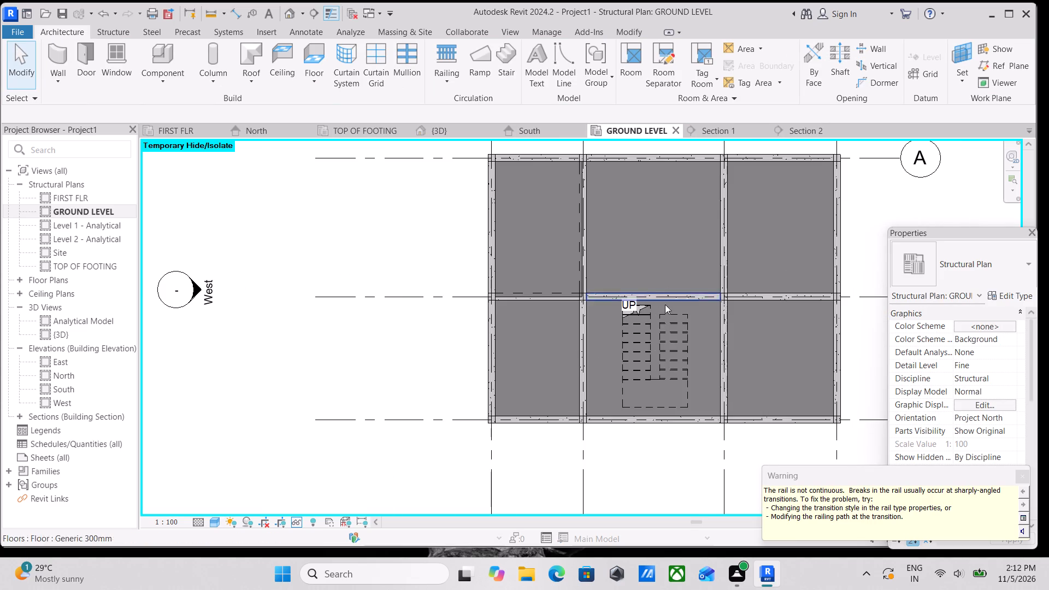
{"action": "scroll", "coordinate": [659, 311], "scroll_direction": "down", "scroll_amount": 1}
{"action": "left_click", "coordinate": [430, 128]}
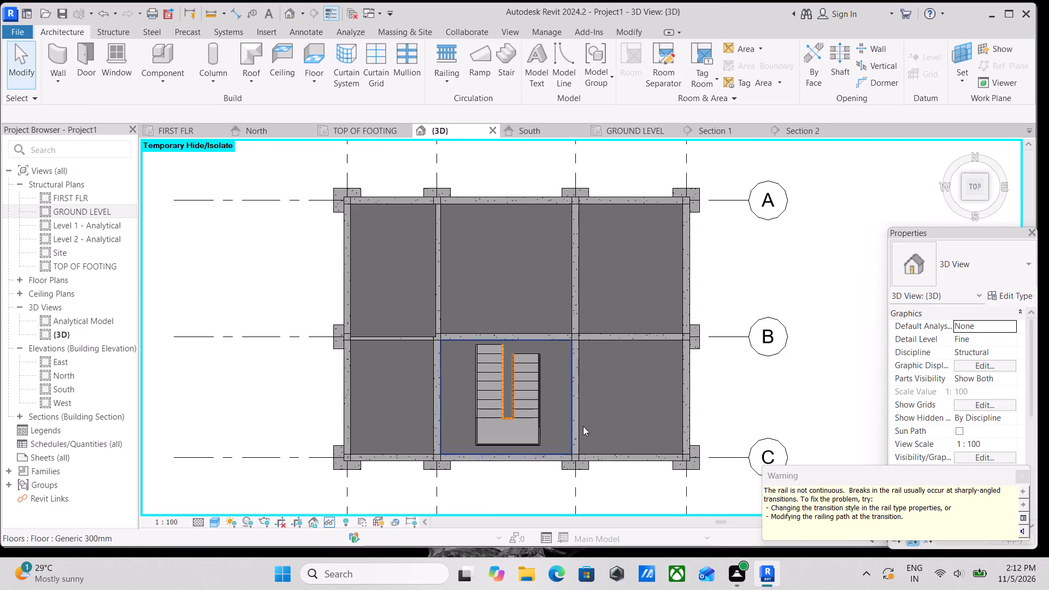
{"action": "scroll", "coordinate": [600, 504], "scroll_direction": "down", "scroll_amount": 2}
{"action": "middle_click_drag", "start_coordinate": [597, 495], "coordinate": [756, 356], "text": "shift"}
{"action": "middle_click_drag", "start_coordinate": [691, 544], "coordinate": [708, 444]}
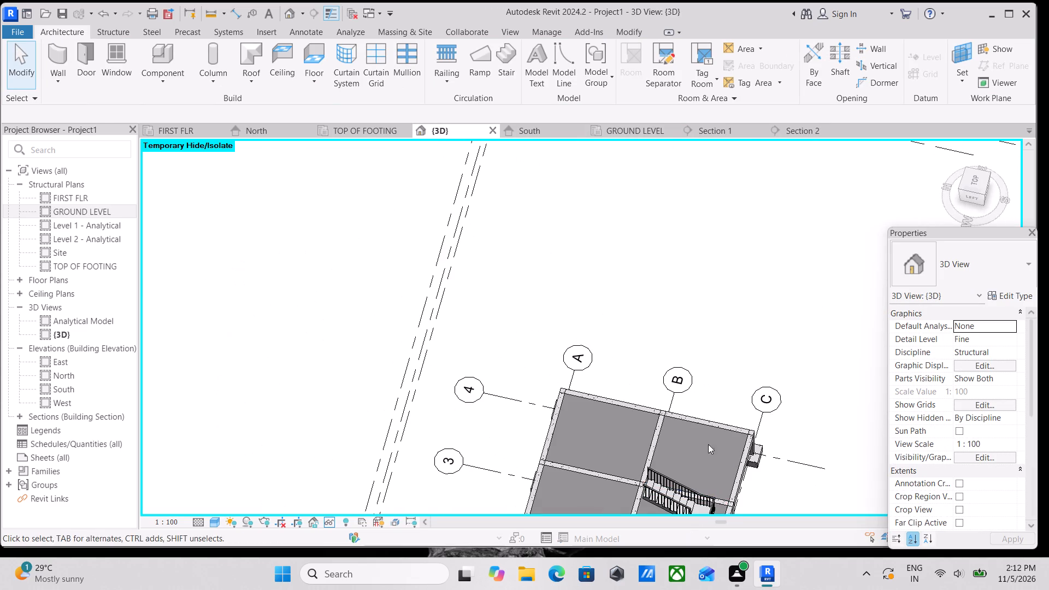
{"action": "middle_click_drag", "start_coordinate": [708, 444], "coordinate": [730, 393]}
{"action": "middle_click_drag", "start_coordinate": [703, 492], "coordinate": [721, 404]}
{"action": "middle_click_drag", "start_coordinate": [738, 401], "coordinate": [780, 382], "text": "shift"}
{"action": "scroll", "coordinate": [782, 417], "scroll_direction": "up", "scroll_amount": 1}
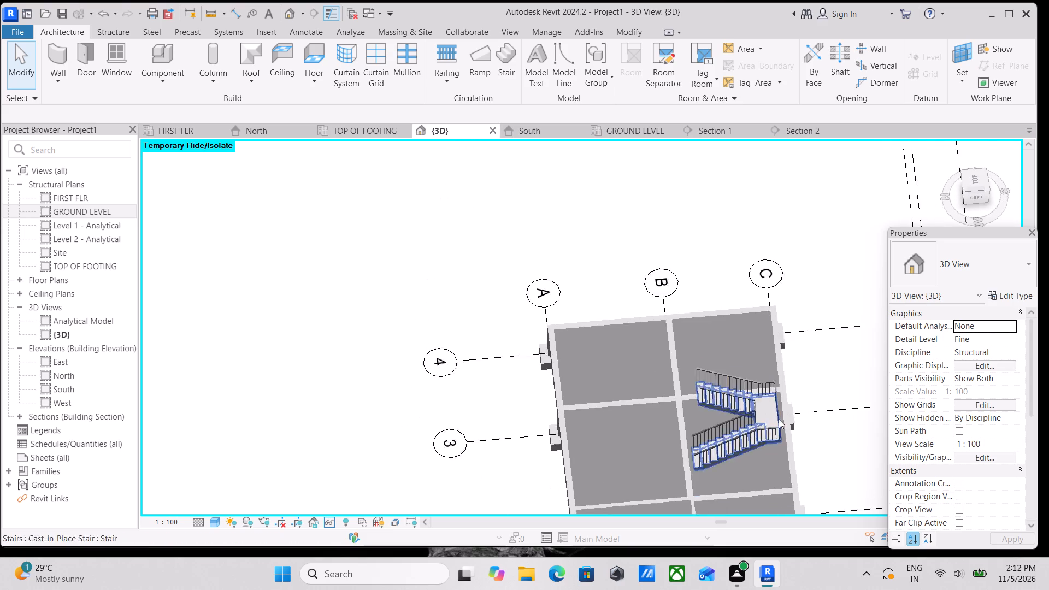
{"action": "scroll", "coordinate": [779, 419], "scroll_direction": "up", "scroll_amount": 9}
{"action": "middle_click_drag", "start_coordinate": [772, 440], "coordinate": [711, 436]}
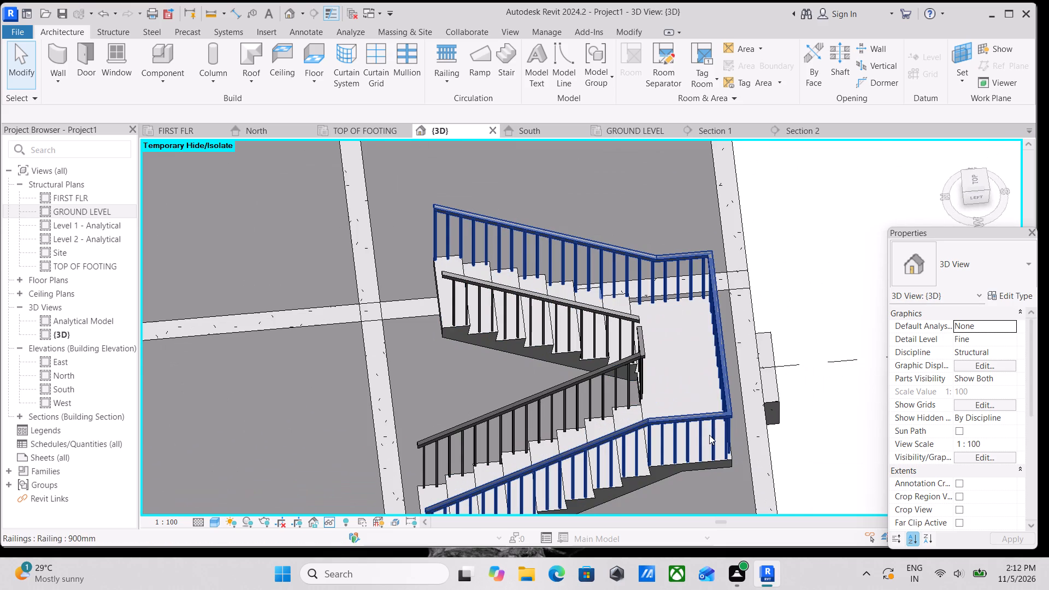
{"action": "left_click", "coordinate": [715, 430]}
{"action": "right_click", "coordinate": [715, 430]}
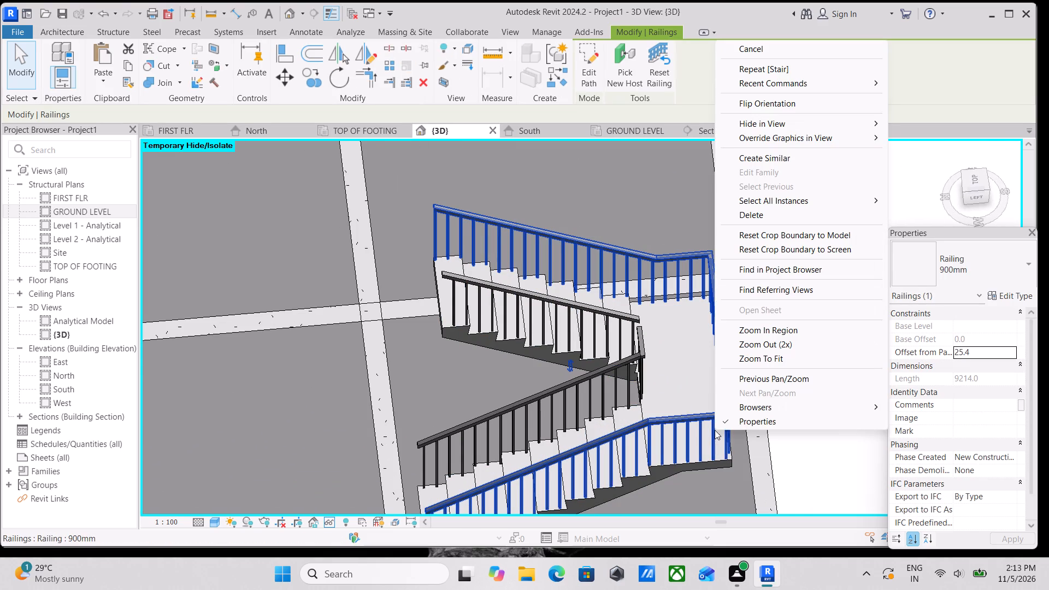
{"action": "left_click", "coordinate": [768, 210]}
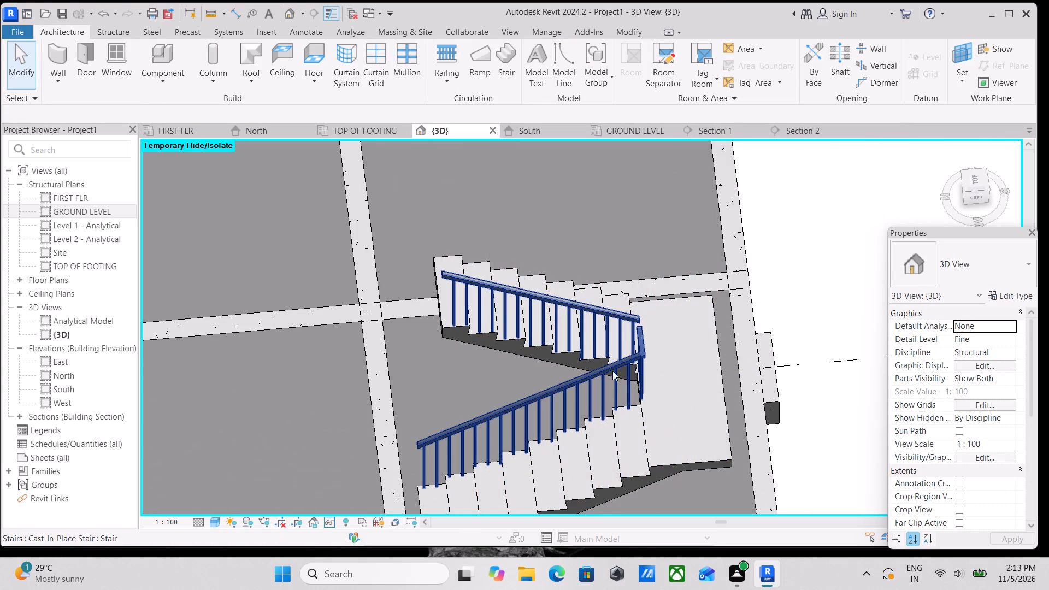
Delete the inner 900mm railing along the gap between the two stair flights.
{"action": "left_click", "coordinate": [516, 411]}
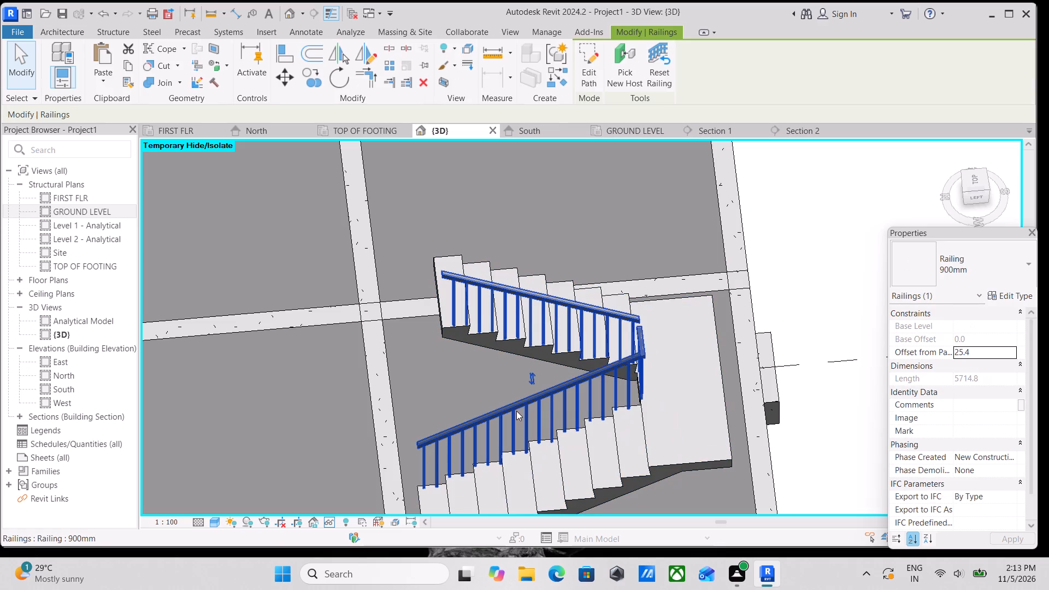
{"action": "right_click", "coordinate": [516, 411]}
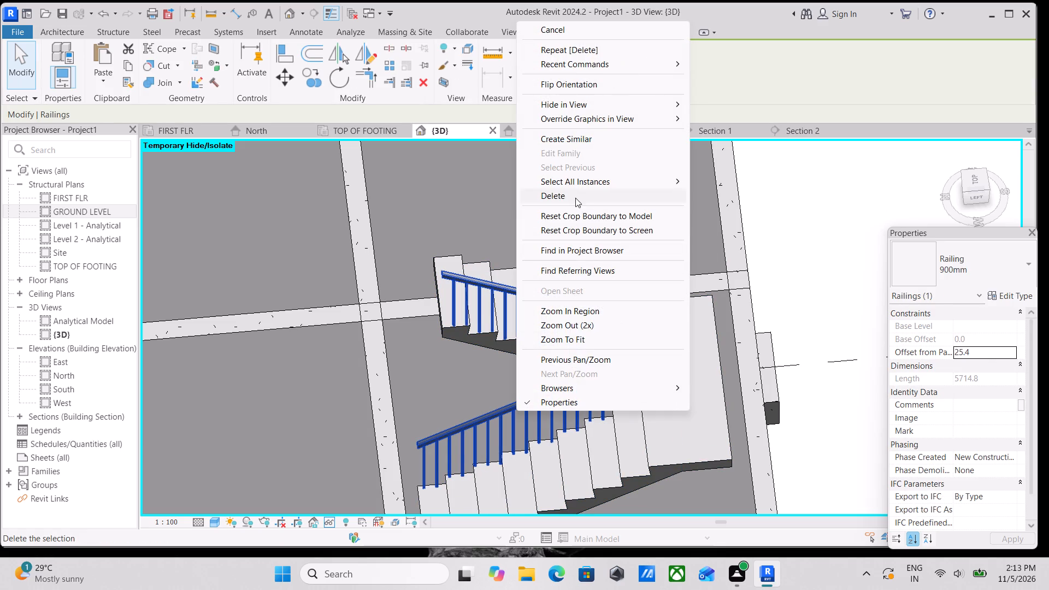
{"action": "left_click", "coordinate": [575, 197]}
Examine the stair flights and landing above the ground slab from several sides in 3D.
{"action": "scroll", "coordinate": [573, 421], "scroll_direction": "down", "scroll_amount": 6}
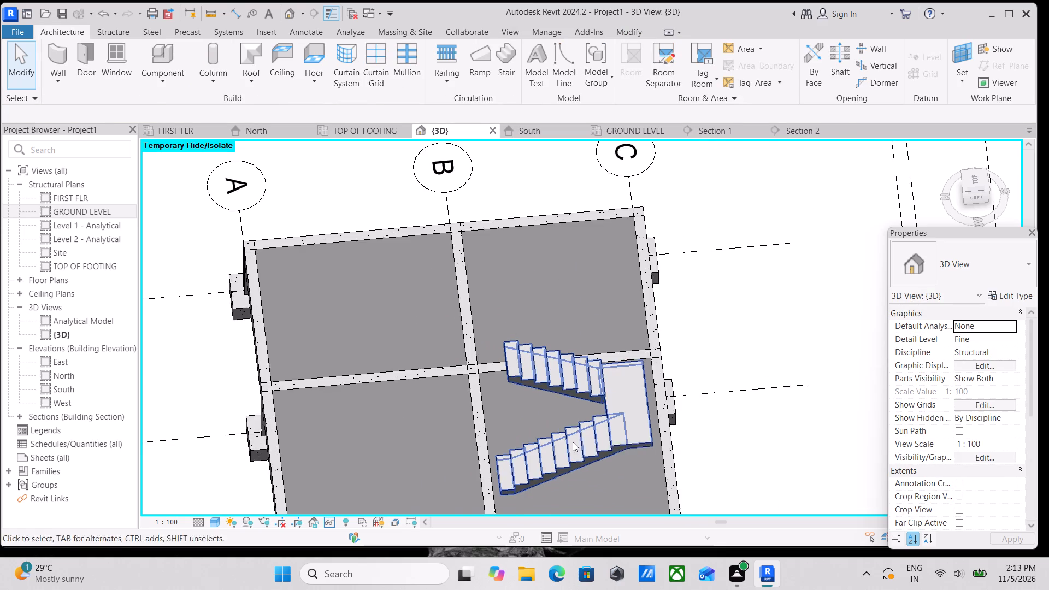
{"action": "scroll", "coordinate": [573, 442], "scroll_direction": "down", "scroll_amount": 2}
{"action": "middle_click_drag", "start_coordinate": [565, 458], "coordinate": [586, 329], "text": "shift"}
{"action": "middle_click_drag", "start_coordinate": [602, 462], "coordinate": [540, 363], "text": "shift"}
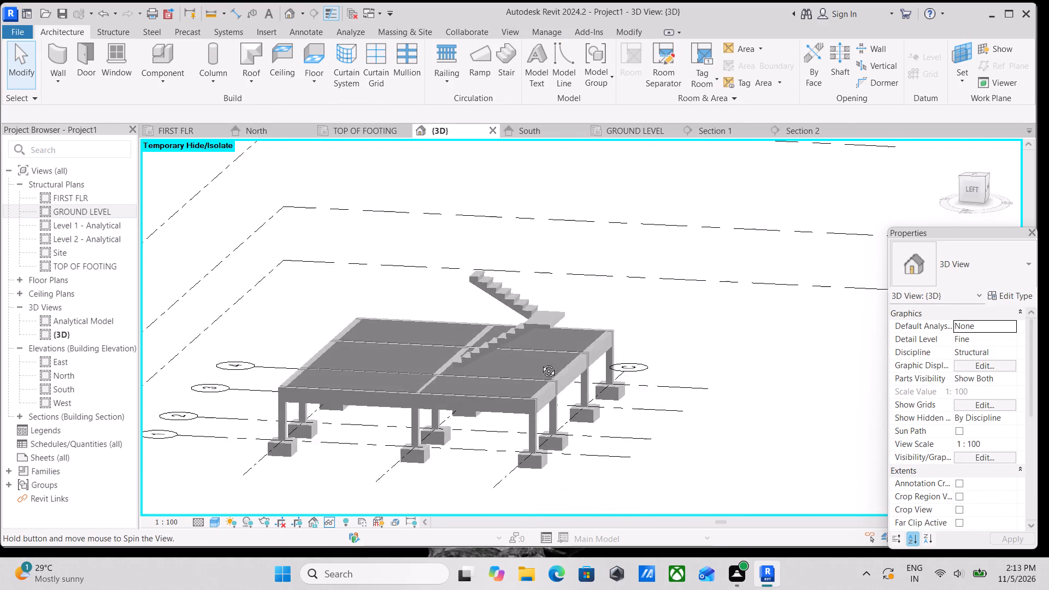
{"action": "middle_click_drag", "start_coordinate": [540, 363], "coordinate": [540, 358], "text": "shift"}
{"action": "middle_click_drag", "start_coordinate": [520, 381], "coordinate": [338, 395], "text": "shift"}
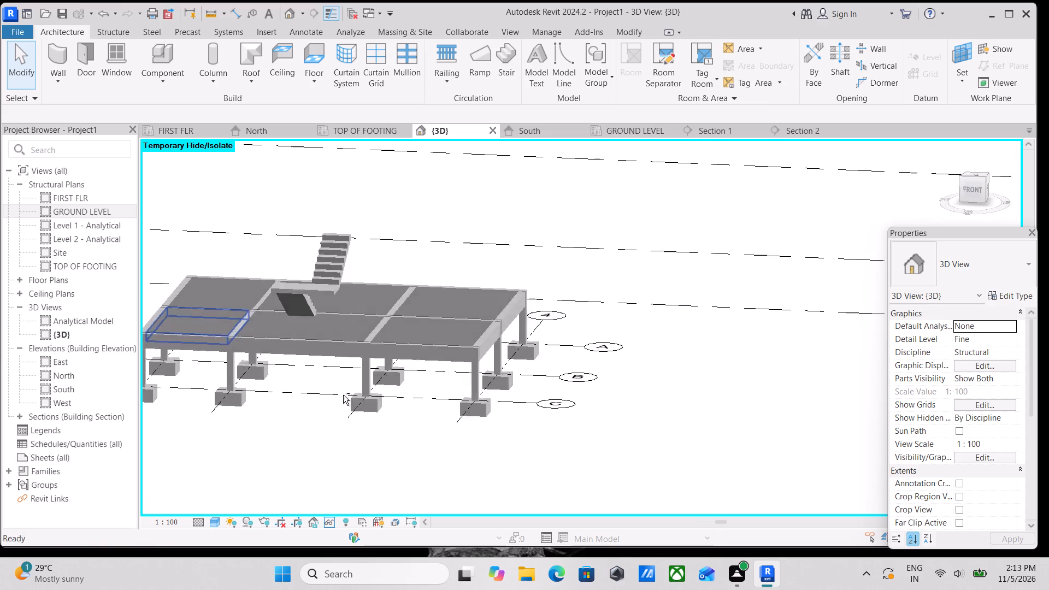
{"action": "middle_click_drag", "start_coordinate": [542, 394], "coordinate": [769, 490]}
{"action": "middle_click_drag", "start_coordinate": [604, 486], "coordinate": [710, 404]}
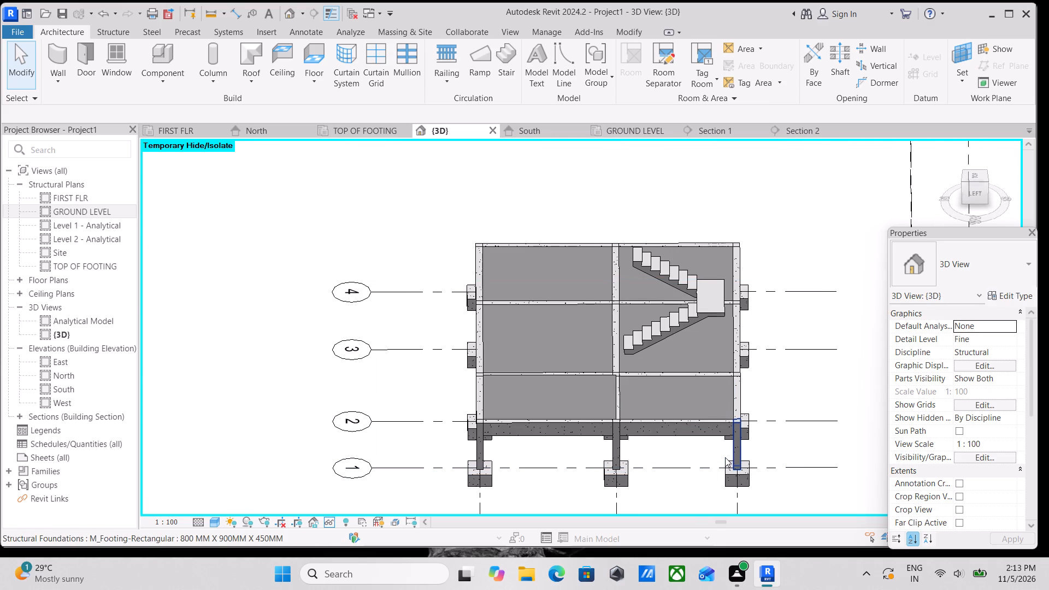
{"action": "middle_click_drag", "start_coordinate": [738, 444], "coordinate": [475, 361], "text": "shift"}
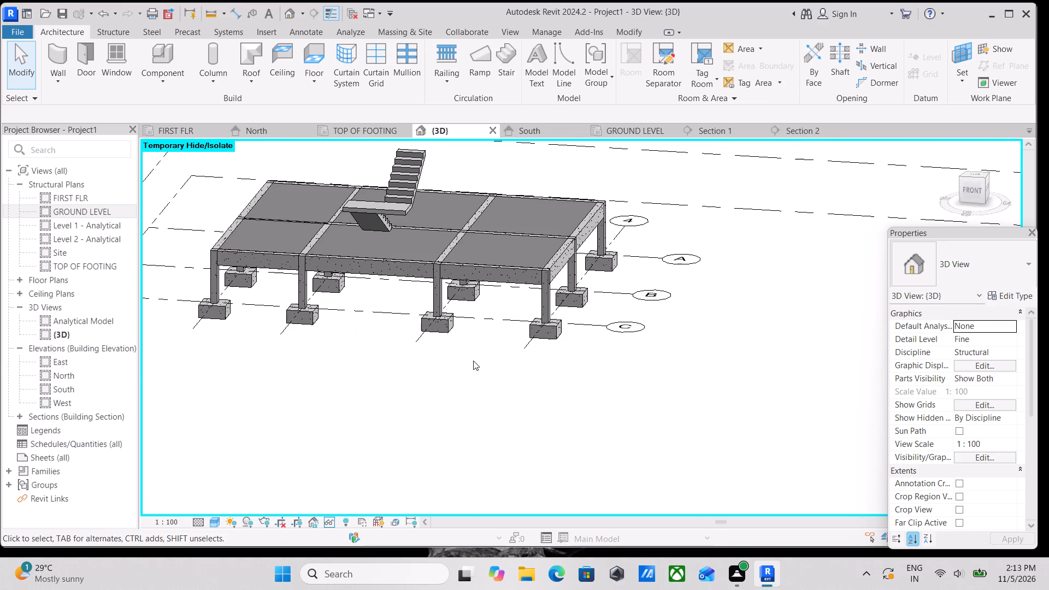
Examine the stair's height against GROUND LEVEL and FIRST FLR in the front 3D view.
{"action": "left_click", "coordinate": [975, 186]}
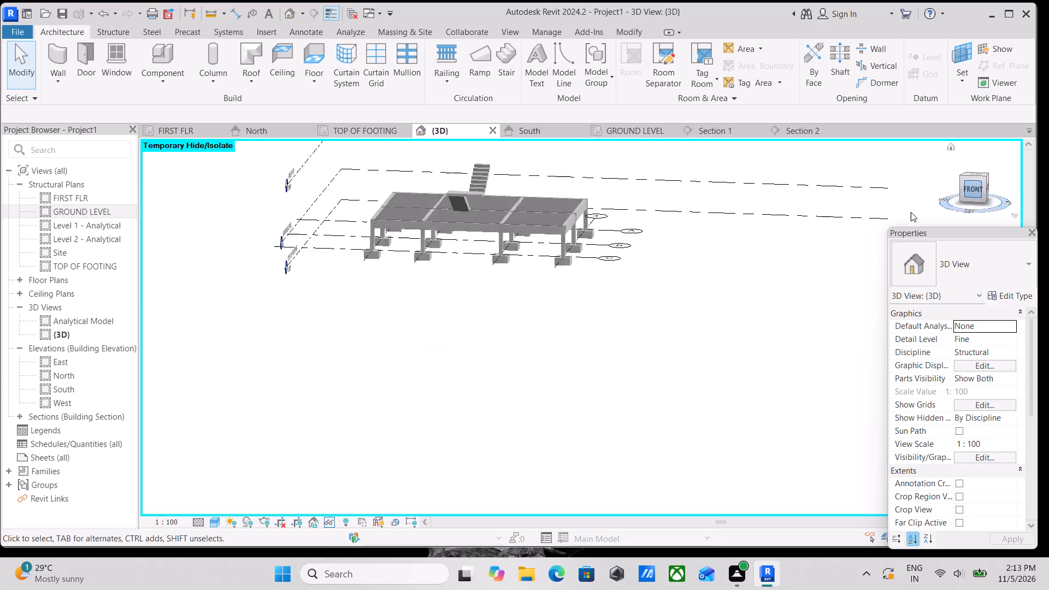
{"action": "scroll", "coordinate": [587, 251], "scroll_direction": "up", "scroll_amount": 8}
{"action": "scroll", "coordinate": [545, 366], "scroll_direction": "up", "scroll_amount": 2}
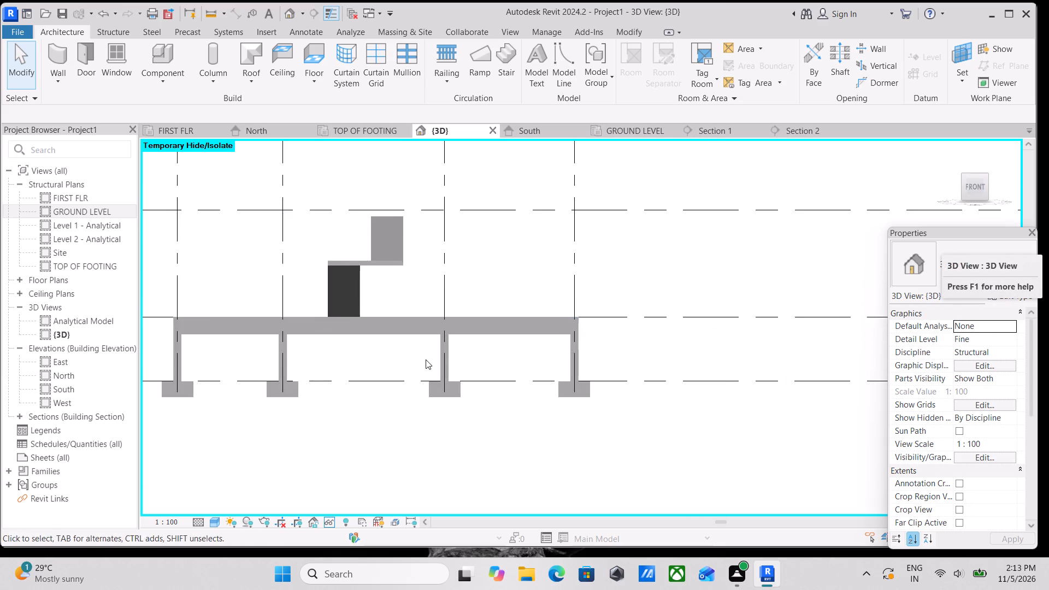
{"action": "middle_click_drag", "start_coordinate": [426, 359], "coordinate": [676, 338]}
{"action": "scroll", "coordinate": [610, 306], "scroll_direction": "down", "scroll_amount": 1}
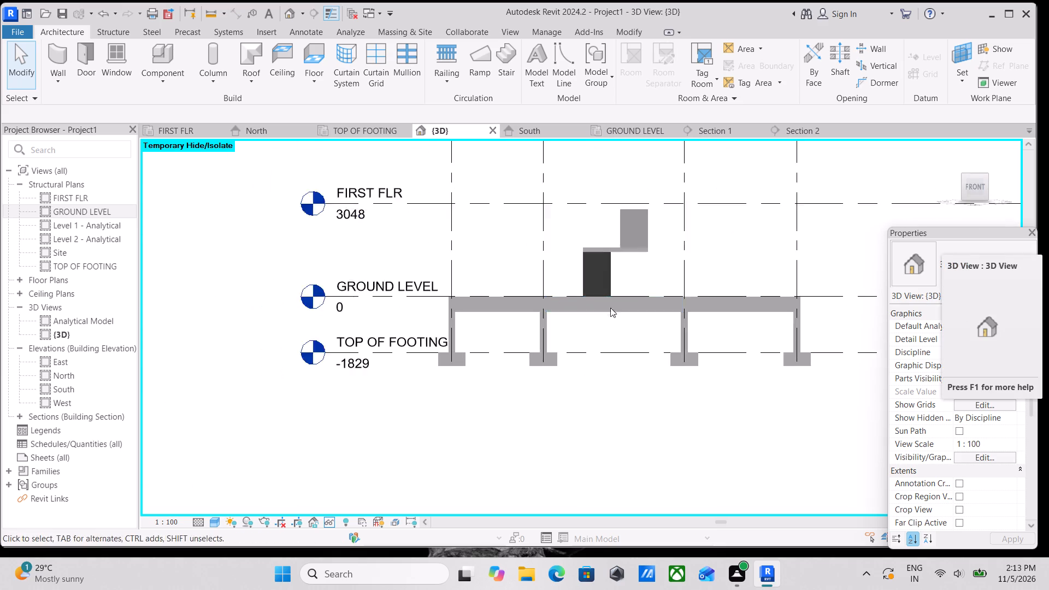
{"action": "scroll", "coordinate": [610, 308], "scroll_direction": "down", "scroll_amount": 2}
{"action": "middle_click_drag", "start_coordinate": [622, 320], "coordinate": [603, 315], "text": "shift"}
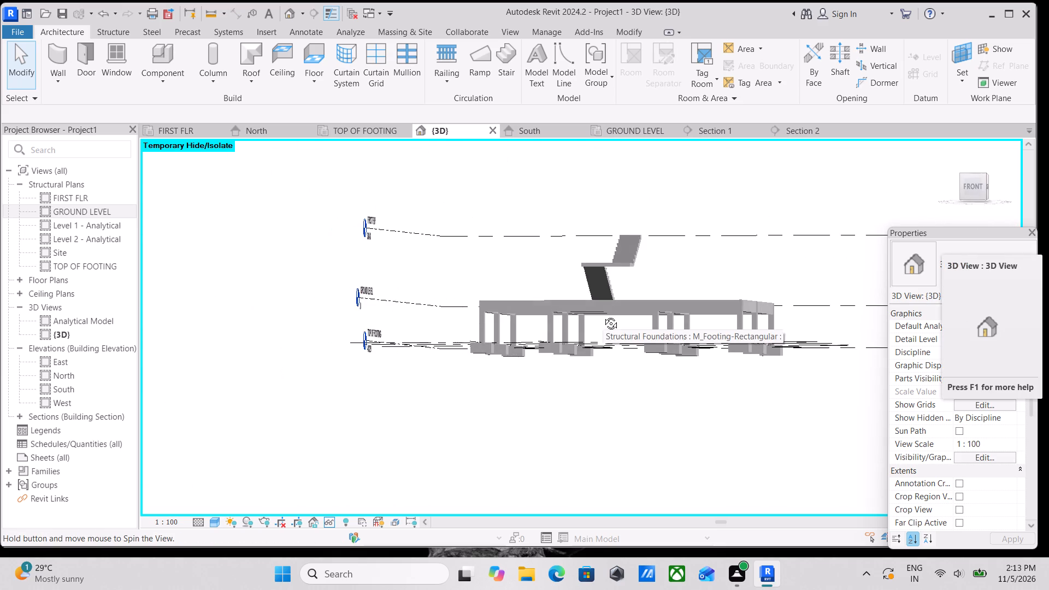
{"action": "middle_click_drag", "start_coordinate": [603, 315], "coordinate": [620, 325], "text": "shift"}
{"action": "left_click", "coordinate": [971, 191]}
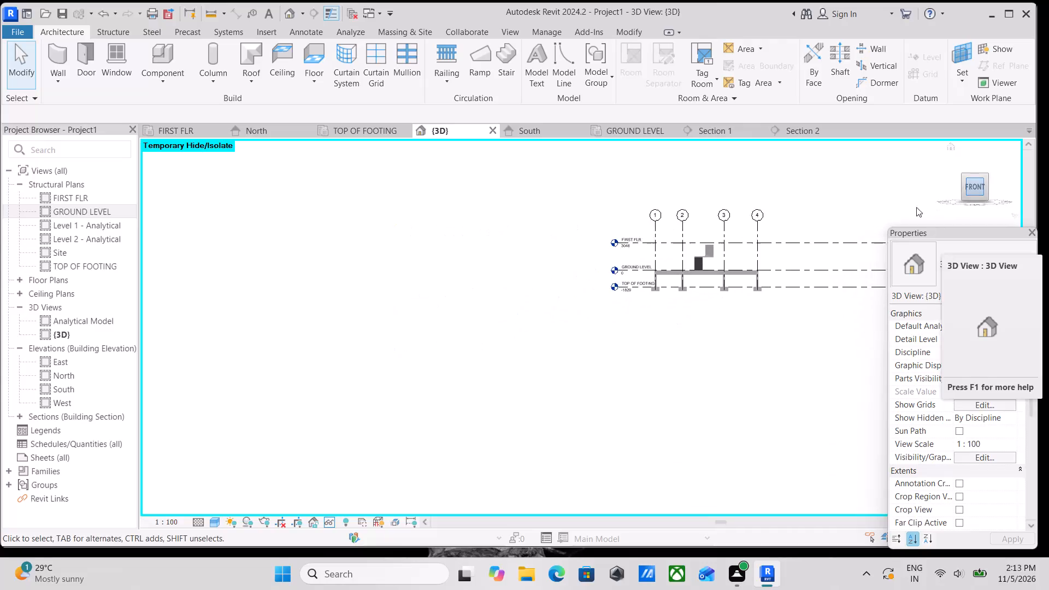
{"action": "scroll", "coordinate": [629, 315], "scroll_direction": "up", "scroll_amount": 2}
{"action": "scroll", "coordinate": [443, 352], "scroll_direction": "up", "scroll_amount": 3}
{"action": "middle_click_drag", "start_coordinate": [672, 340], "coordinate": [581, 364]}
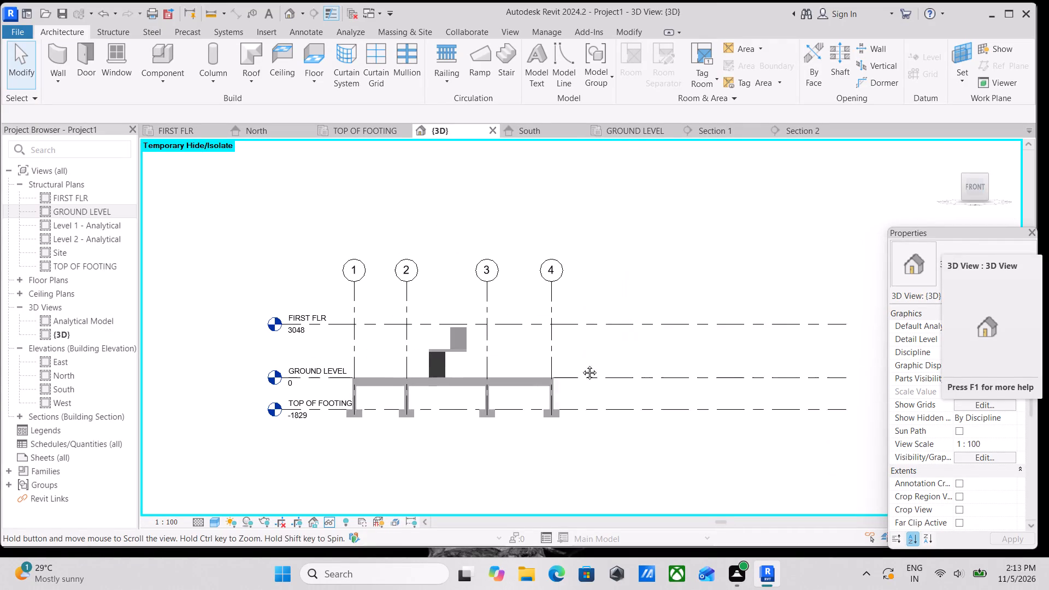
{"action": "middle_click_drag", "start_coordinate": [581, 364], "coordinate": [581, 364]}
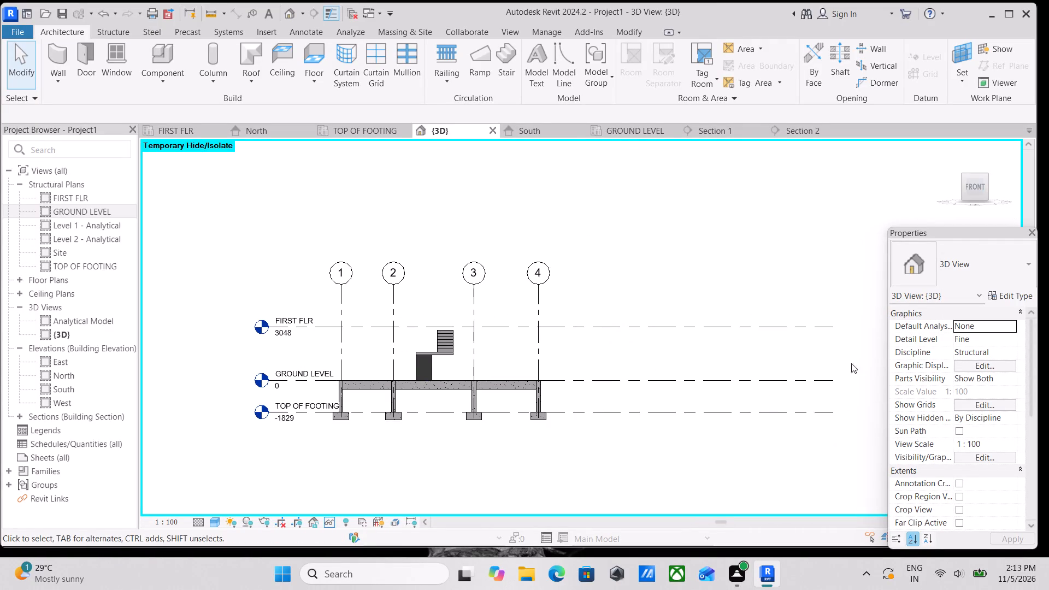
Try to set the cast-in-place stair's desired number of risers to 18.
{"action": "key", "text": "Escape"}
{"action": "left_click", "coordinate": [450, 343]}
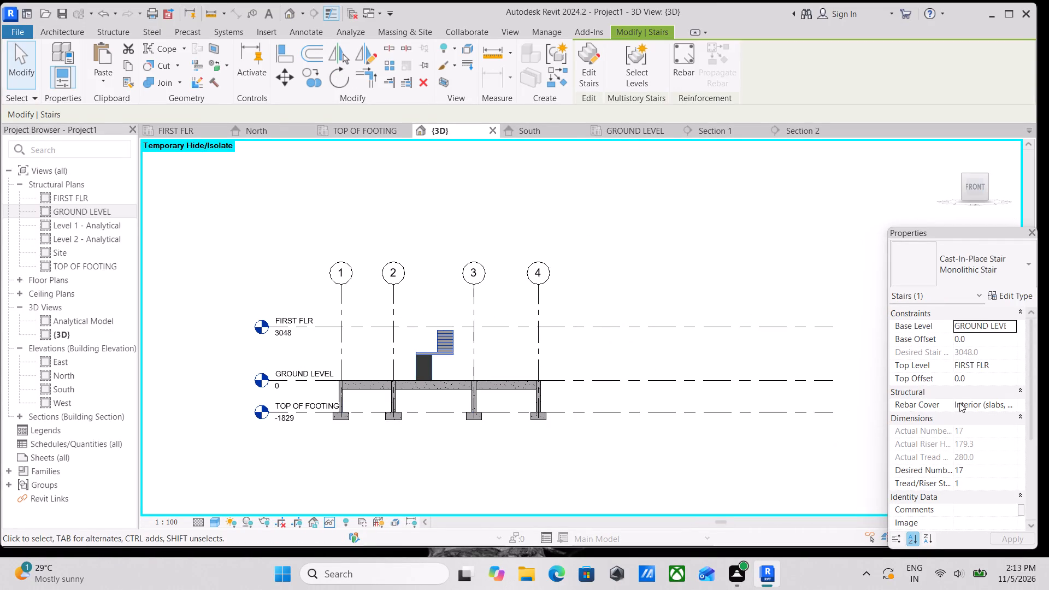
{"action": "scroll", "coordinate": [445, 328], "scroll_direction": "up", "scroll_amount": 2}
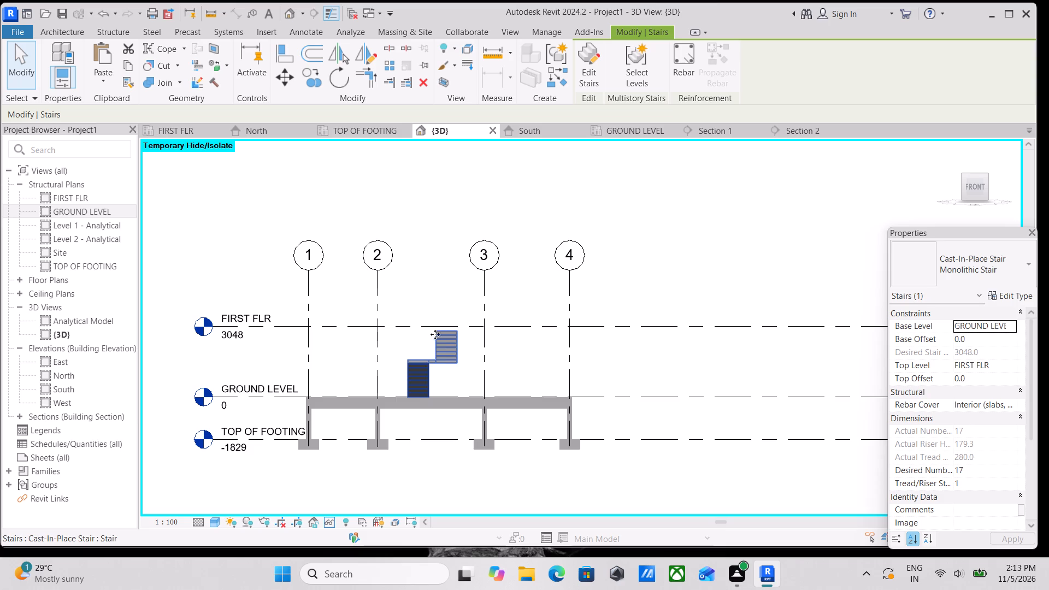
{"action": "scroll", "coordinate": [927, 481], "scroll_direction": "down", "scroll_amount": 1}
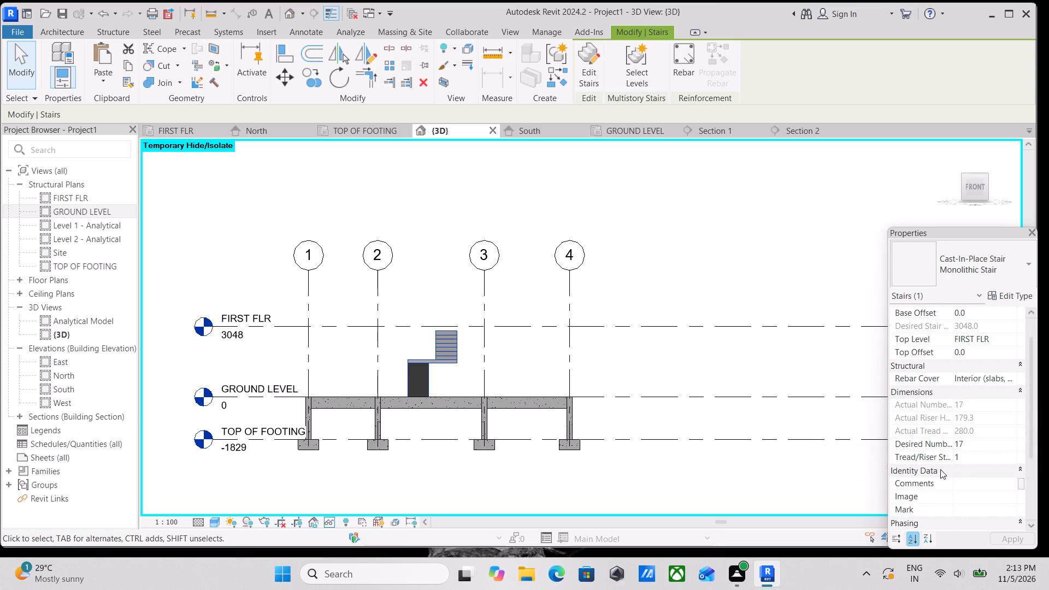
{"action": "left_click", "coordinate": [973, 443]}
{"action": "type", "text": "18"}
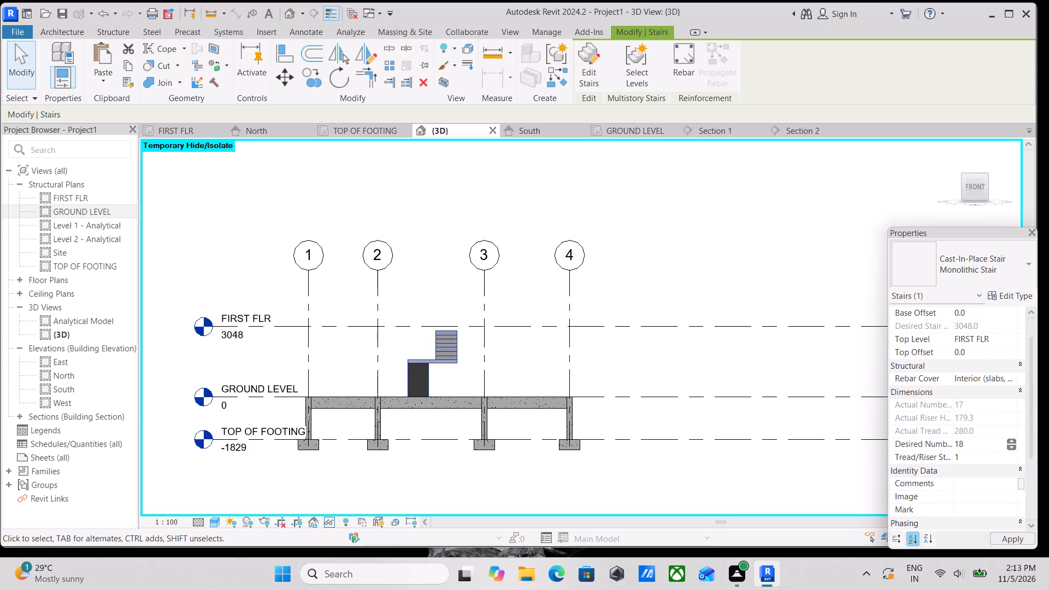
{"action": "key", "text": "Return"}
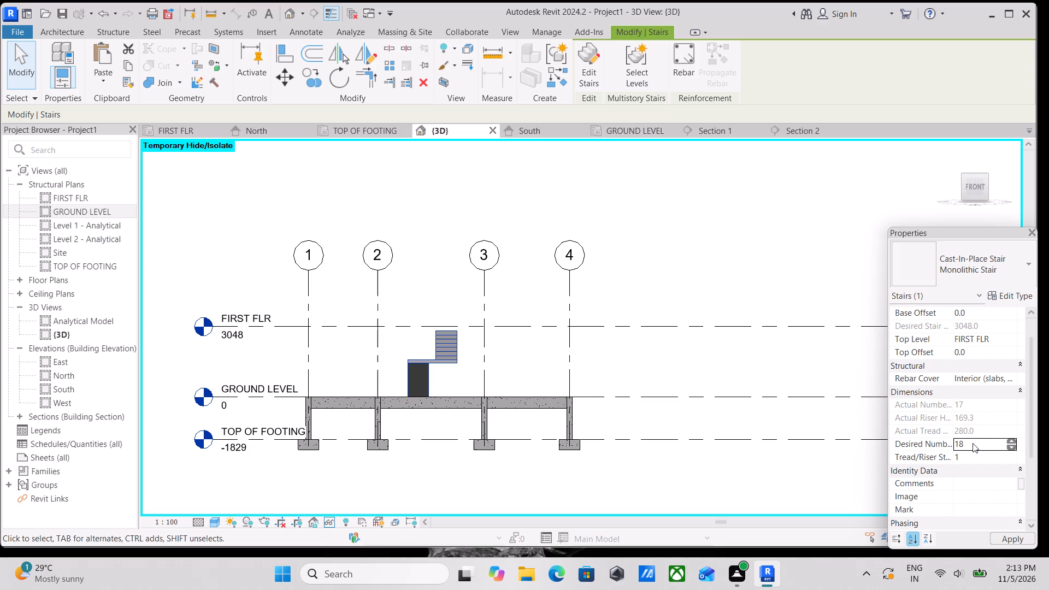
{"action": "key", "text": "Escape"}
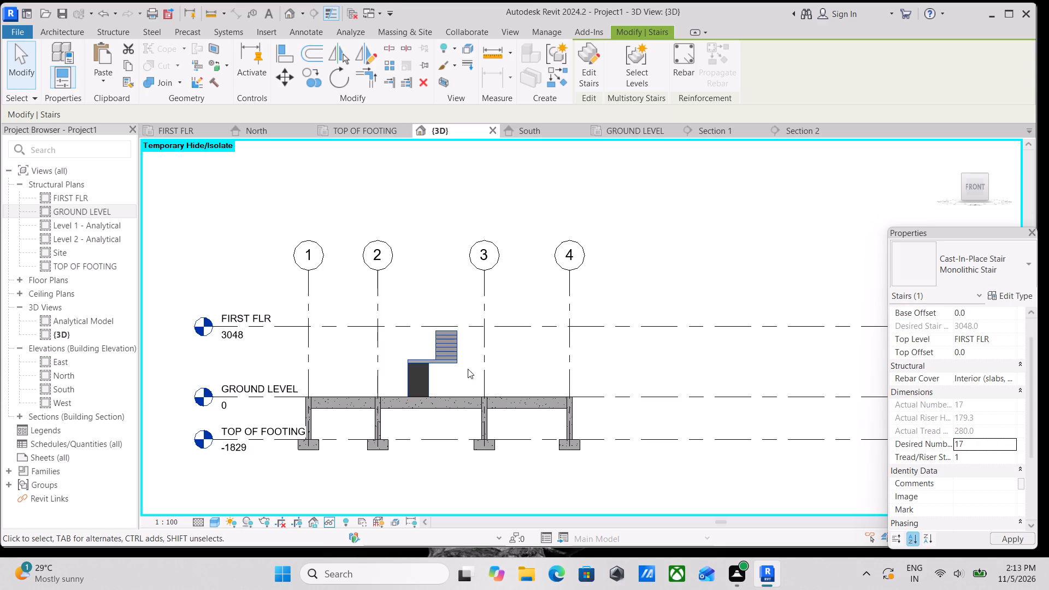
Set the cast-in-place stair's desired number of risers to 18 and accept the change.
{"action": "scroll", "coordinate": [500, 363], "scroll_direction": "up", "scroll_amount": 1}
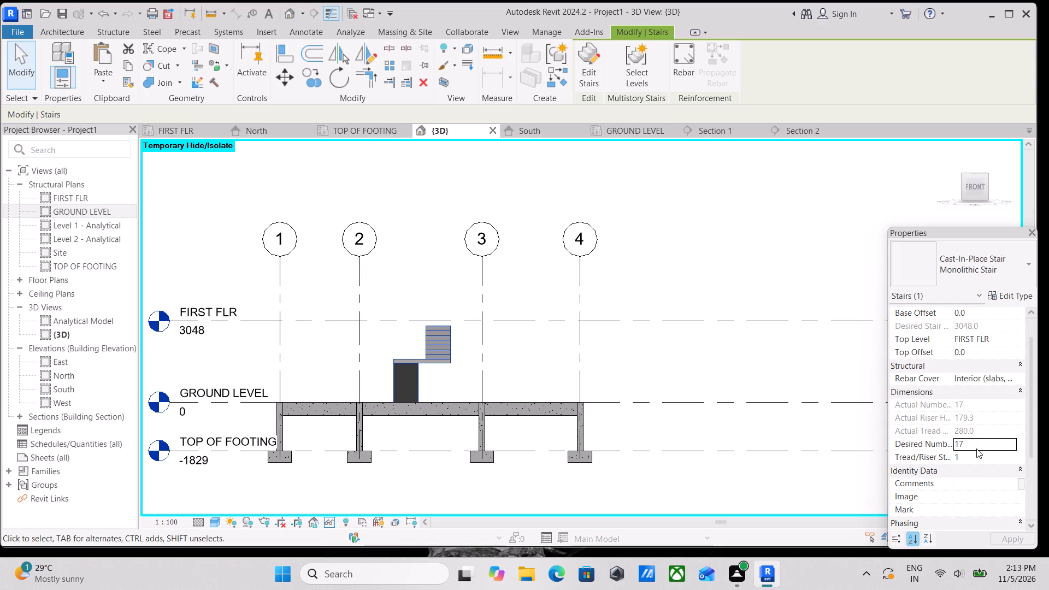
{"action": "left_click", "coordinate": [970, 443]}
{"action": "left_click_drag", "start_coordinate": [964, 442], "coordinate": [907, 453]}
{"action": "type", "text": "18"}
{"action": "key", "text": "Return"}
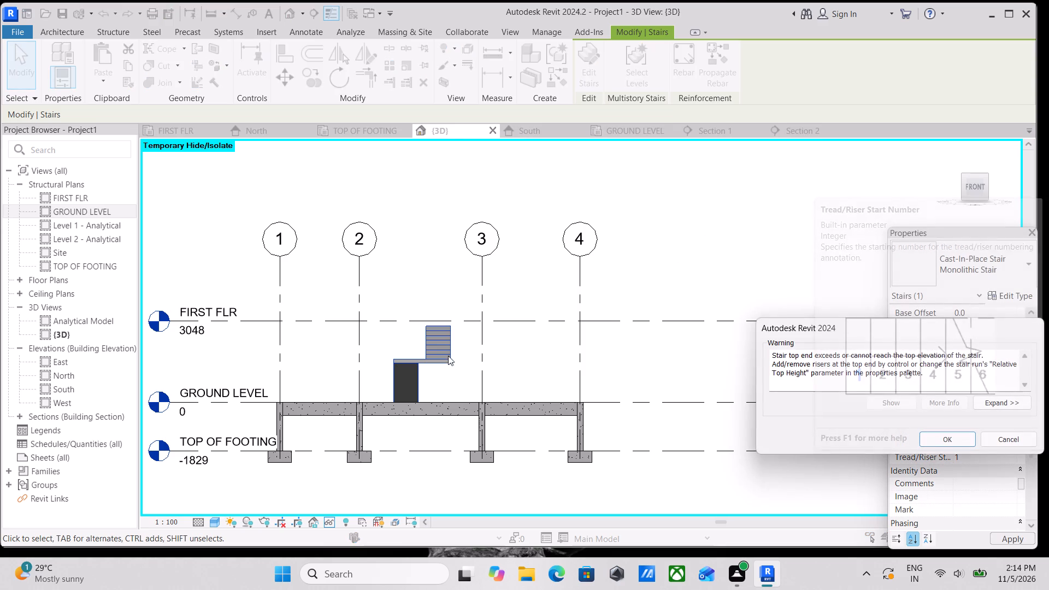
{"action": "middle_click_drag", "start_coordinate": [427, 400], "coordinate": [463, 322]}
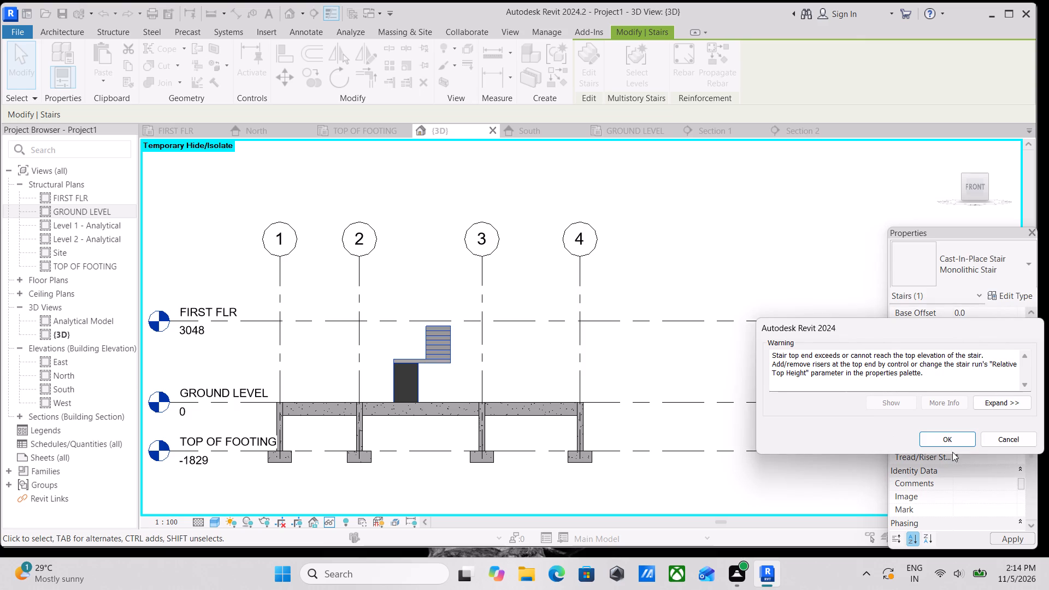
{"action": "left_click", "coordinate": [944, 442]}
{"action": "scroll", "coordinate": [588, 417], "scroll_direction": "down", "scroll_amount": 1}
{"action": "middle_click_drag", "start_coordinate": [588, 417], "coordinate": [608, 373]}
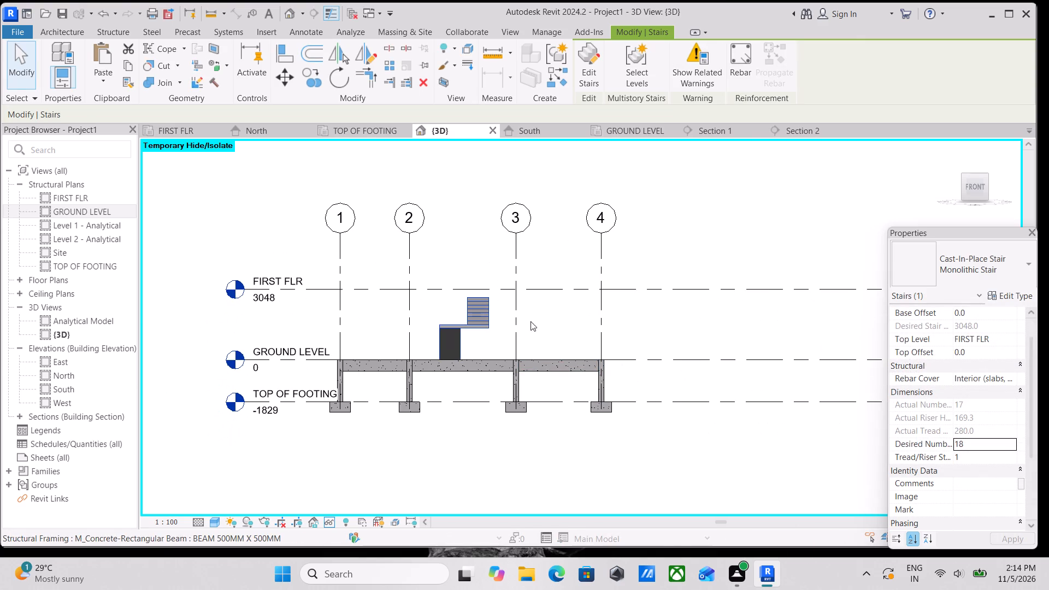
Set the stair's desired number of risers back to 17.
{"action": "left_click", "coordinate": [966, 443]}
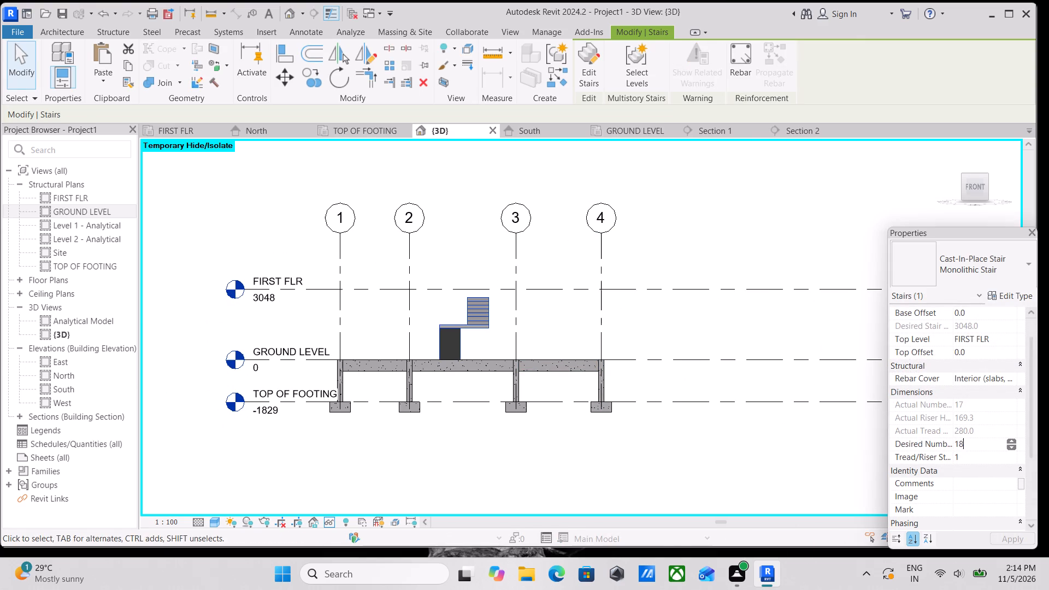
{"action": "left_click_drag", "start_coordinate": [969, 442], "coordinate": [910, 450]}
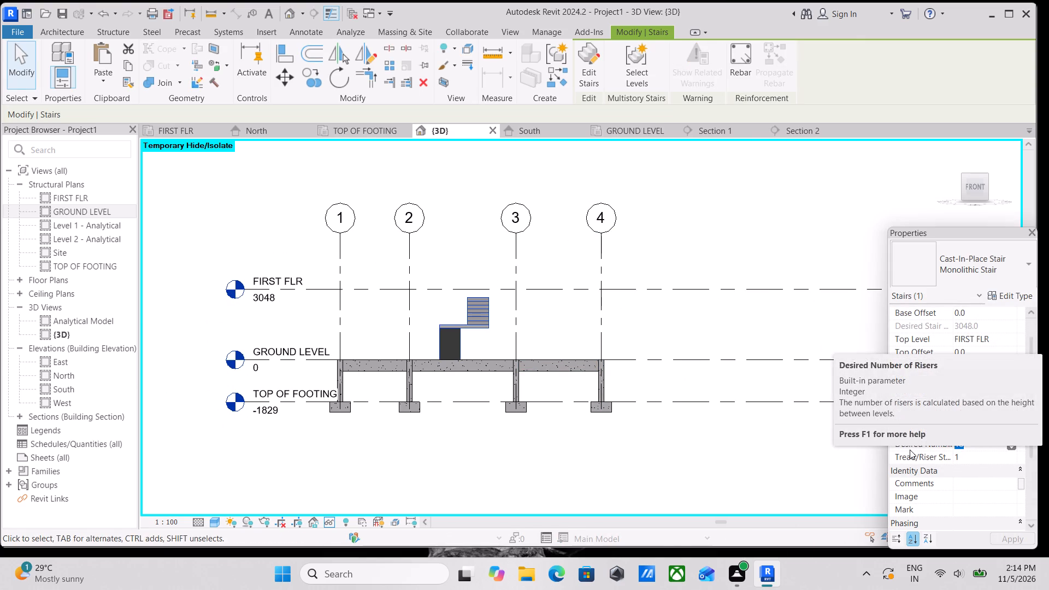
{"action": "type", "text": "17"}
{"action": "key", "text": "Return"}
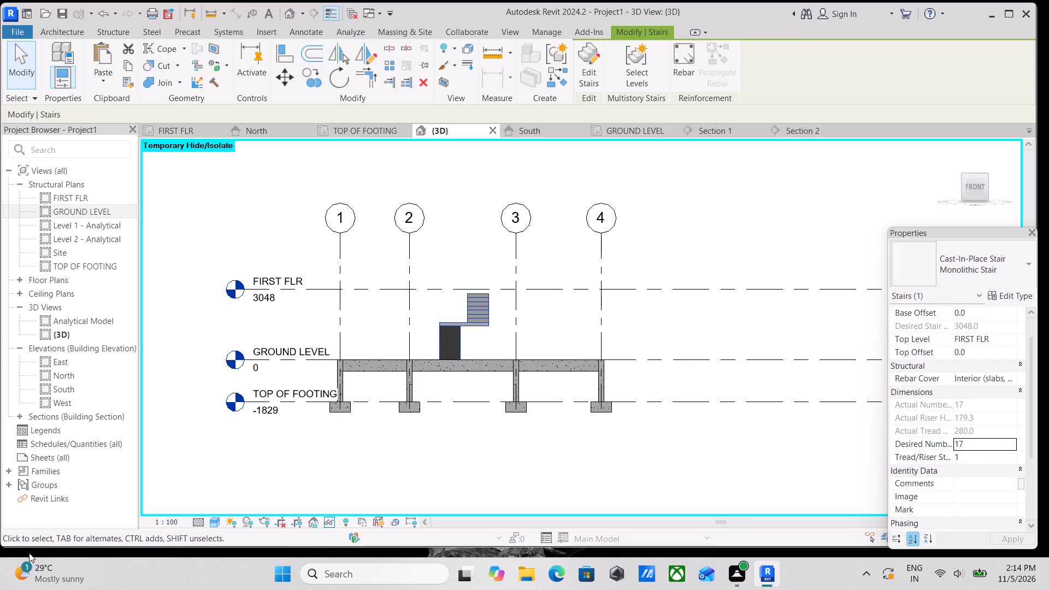
Extend the head end of the TOP OF FOOTING level line farther outward from grid 1.
{"action": "scroll", "coordinate": [38, 547], "scroll_direction": "up", "scroll_amount": 2}
{"action": "scroll", "coordinate": [538, 503], "scroll_direction": "up", "scroll_amount": 1}
{"action": "scroll", "coordinate": [176, 401], "scroll_direction": "up", "scroll_amount": 2}
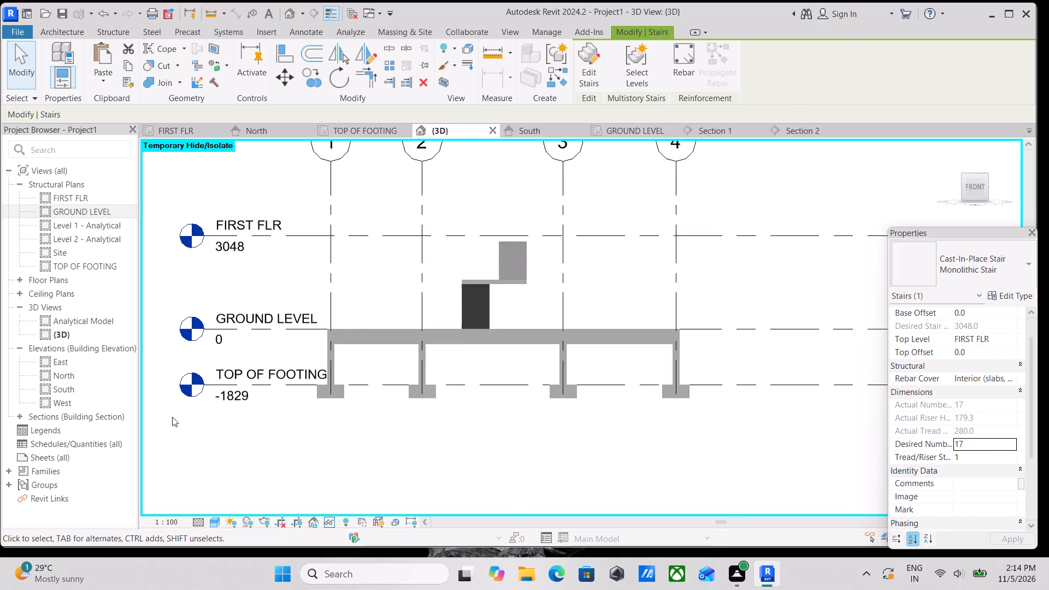
{"action": "scroll", "coordinate": [215, 417], "scroll_direction": "up", "scroll_amount": 2}
{"action": "scroll", "coordinate": [295, 317], "scroll_direction": "down", "scroll_amount": 1}
{"action": "middle_click_drag", "start_coordinate": [285, 348], "coordinate": [243, 375]}
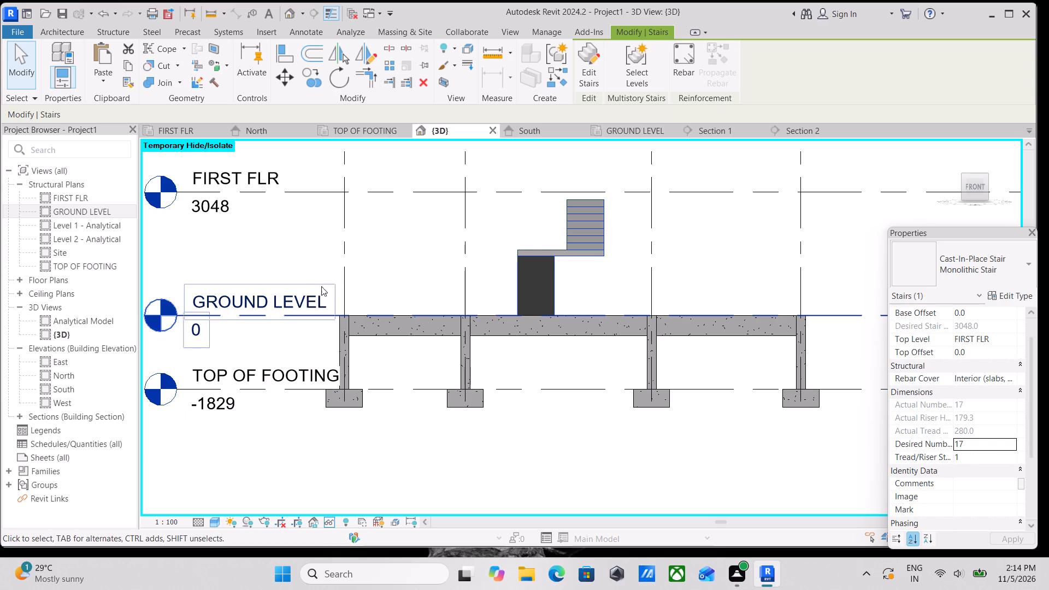
{"action": "scroll", "coordinate": [219, 327], "scroll_direction": "down", "scroll_amount": 1}
{"action": "middle_click_drag", "start_coordinate": [258, 340], "coordinate": [418, 373]}
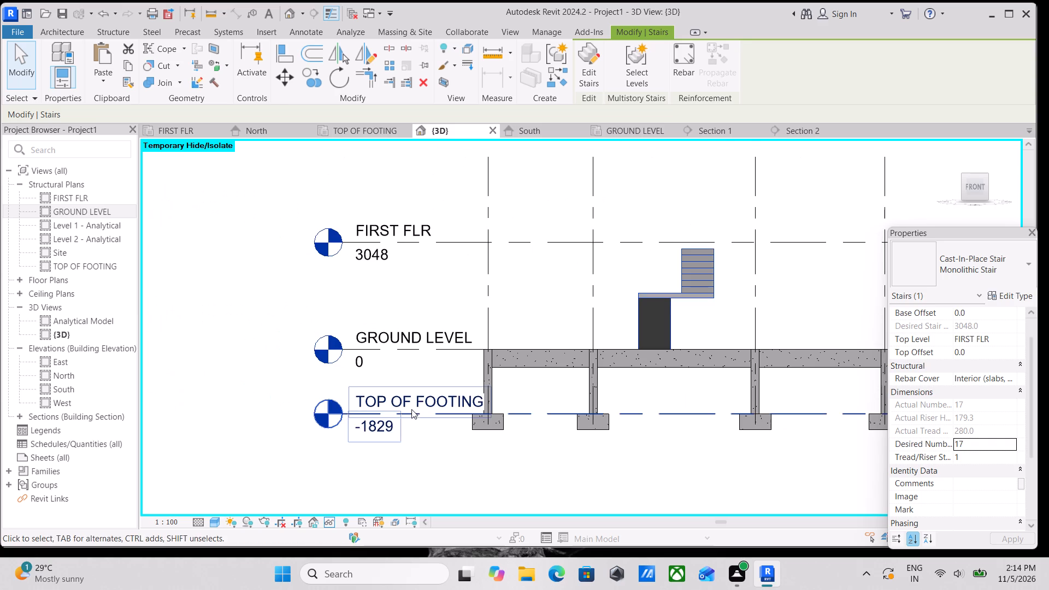
{"action": "left_click", "coordinate": [415, 412]}
{"action": "left_click_drag", "start_coordinate": [339, 412], "coordinate": [331, 412]}
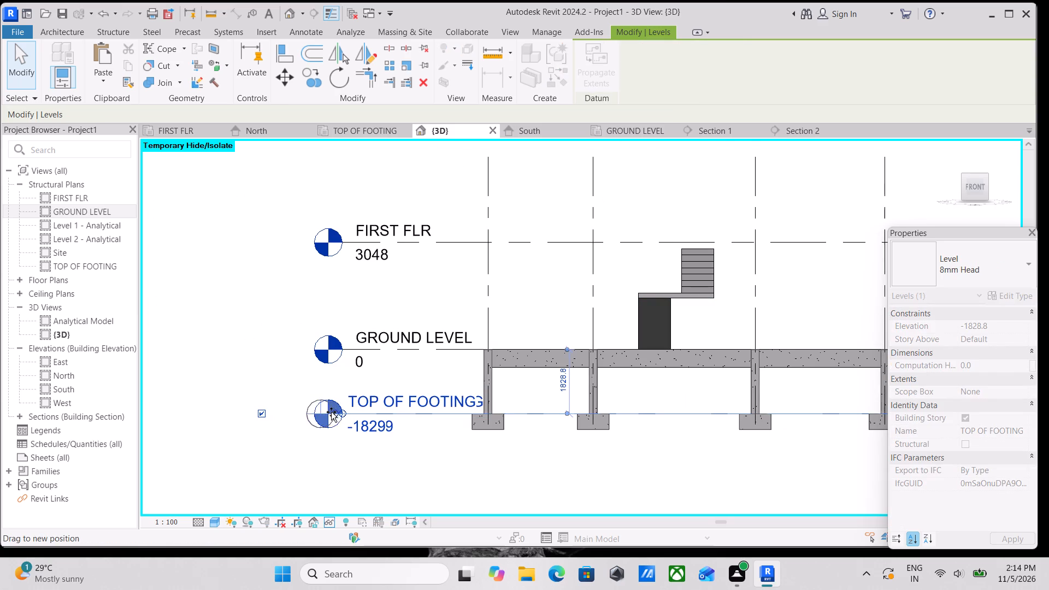
{"action": "left_click_drag", "start_coordinate": [331, 412], "coordinate": [161, 412]}
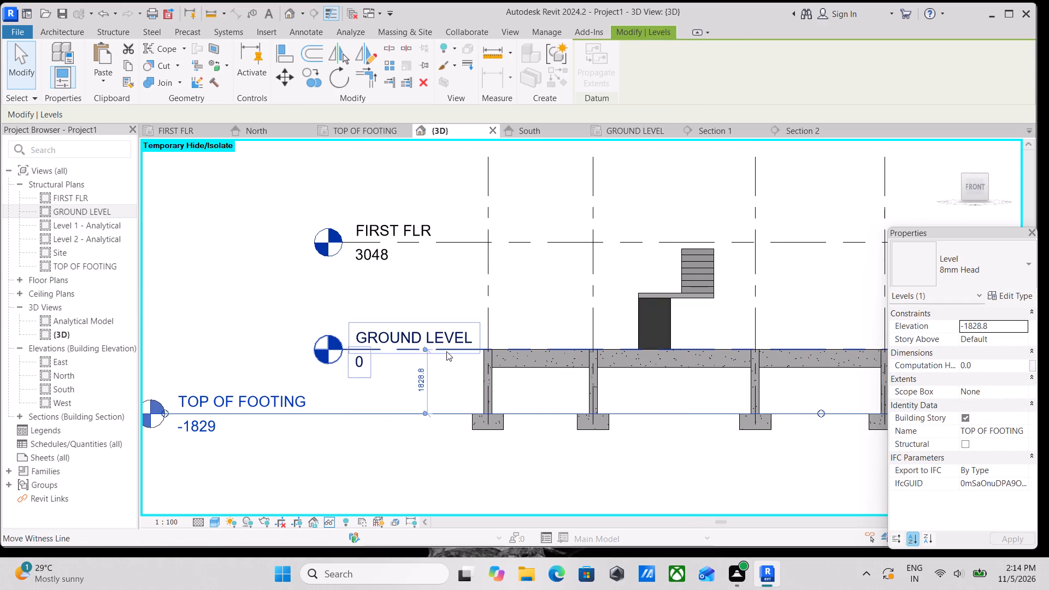
Extend the head ends of the GROUND LEVEL and FIRST FLR level lines outward from grid 1, roughly matching TOP OF FOOTING.
{"action": "left_click", "coordinate": [446, 351]}
{"action": "left_click_drag", "start_coordinate": [345, 348], "coordinate": [181, 350]}
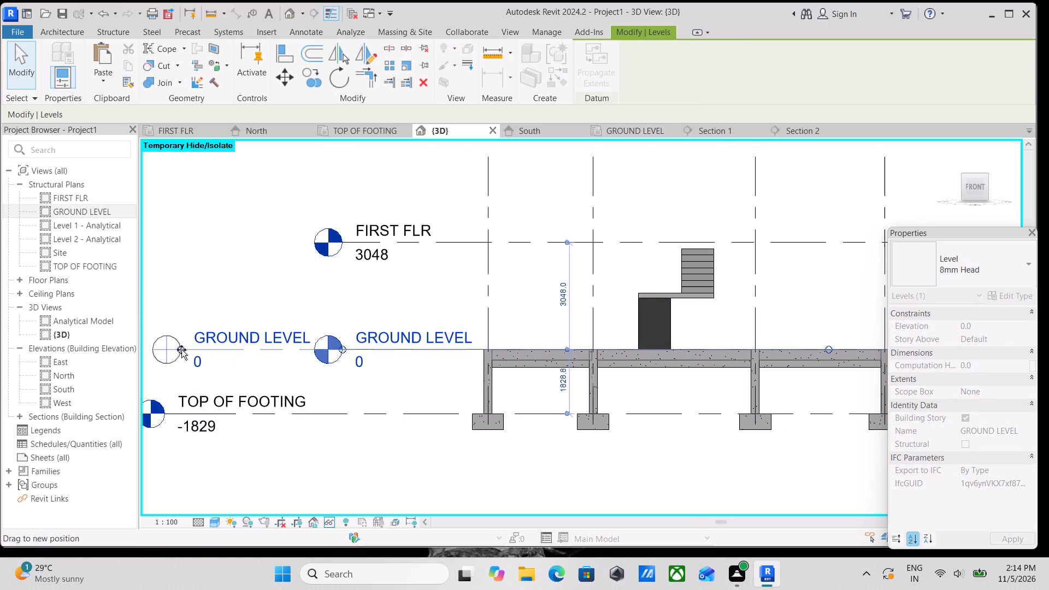
{"action": "left_click_drag", "start_coordinate": [181, 350], "coordinate": [160, 349]}
{"action": "middle_click_drag", "start_coordinate": [357, 357], "coordinate": [329, 433]}
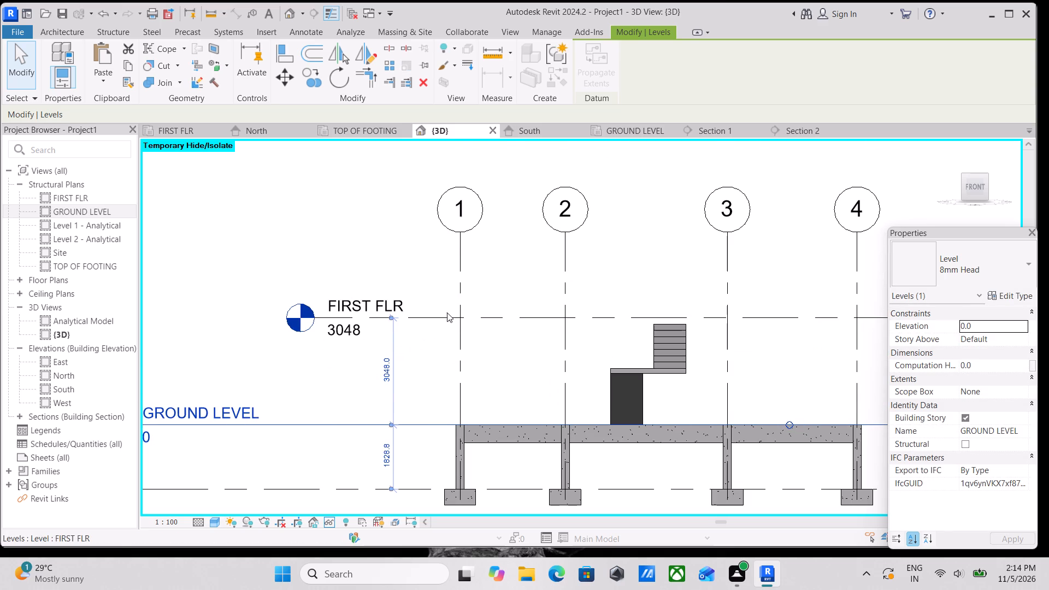
{"action": "left_click", "coordinate": [440, 324]}
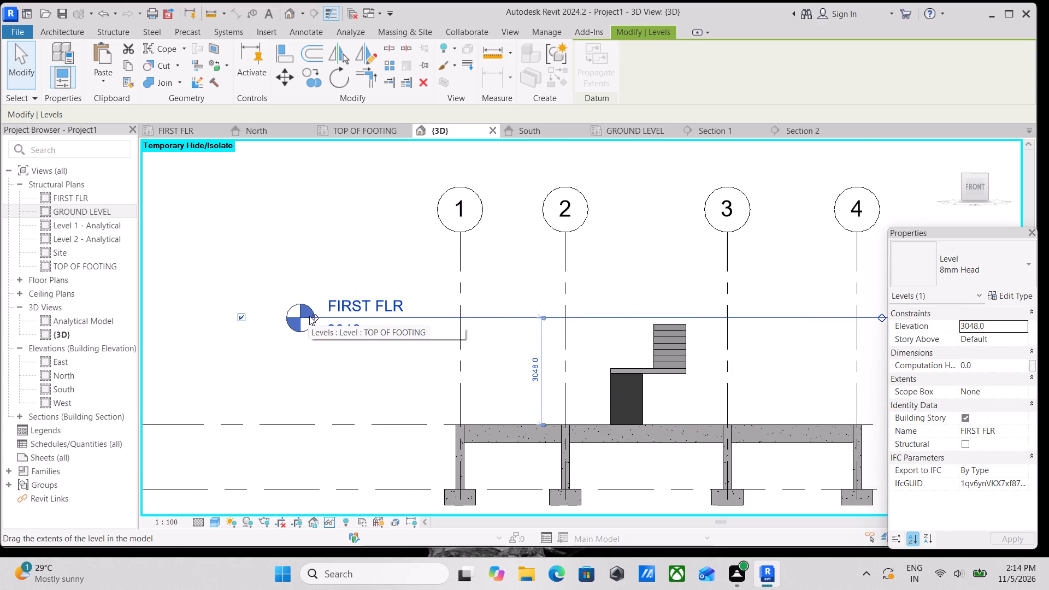
{"action": "left_click_drag", "start_coordinate": [312, 316], "coordinate": [145, 321]}
{"action": "scroll", "coordinate": [314, 362], "scroll_direction": "down", "scroll_amount": 3}
{"action": "middle_click_drag", "start_coordinate": [314, 362], "coordinate": [354, 360]}
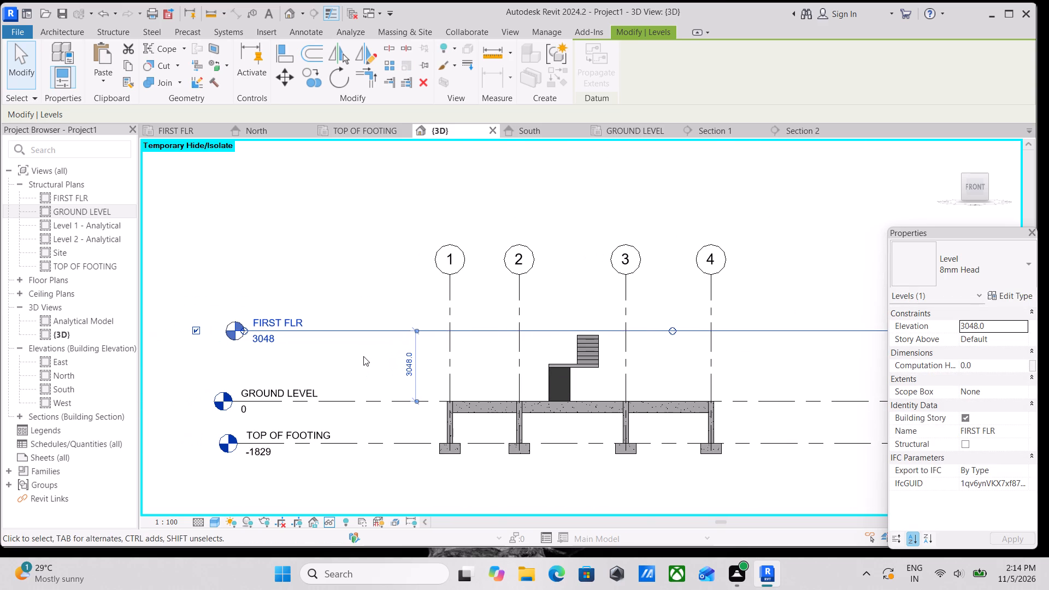
{"action": "key", "text": "Escape"}
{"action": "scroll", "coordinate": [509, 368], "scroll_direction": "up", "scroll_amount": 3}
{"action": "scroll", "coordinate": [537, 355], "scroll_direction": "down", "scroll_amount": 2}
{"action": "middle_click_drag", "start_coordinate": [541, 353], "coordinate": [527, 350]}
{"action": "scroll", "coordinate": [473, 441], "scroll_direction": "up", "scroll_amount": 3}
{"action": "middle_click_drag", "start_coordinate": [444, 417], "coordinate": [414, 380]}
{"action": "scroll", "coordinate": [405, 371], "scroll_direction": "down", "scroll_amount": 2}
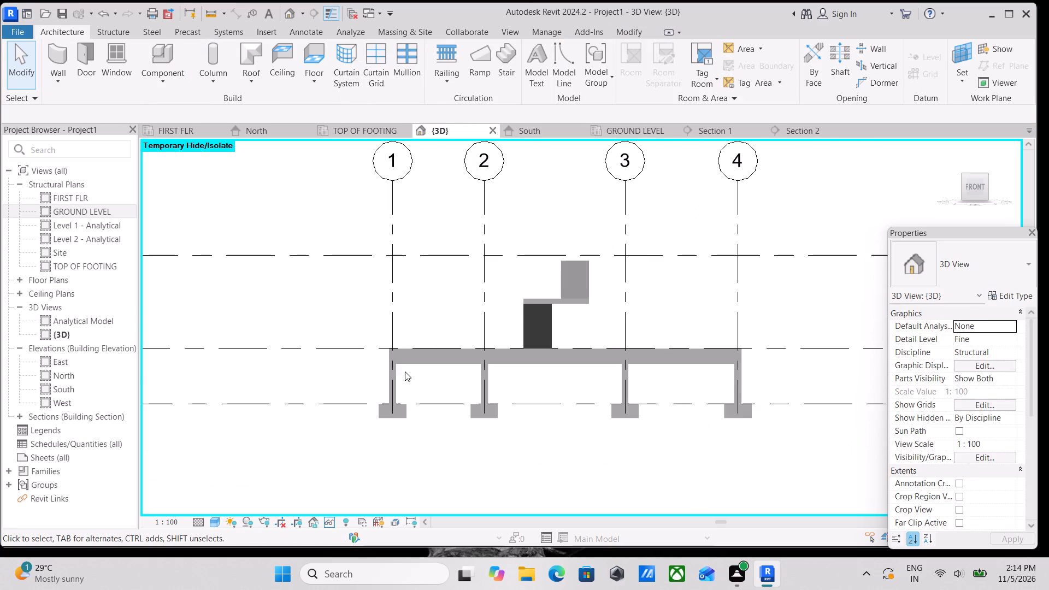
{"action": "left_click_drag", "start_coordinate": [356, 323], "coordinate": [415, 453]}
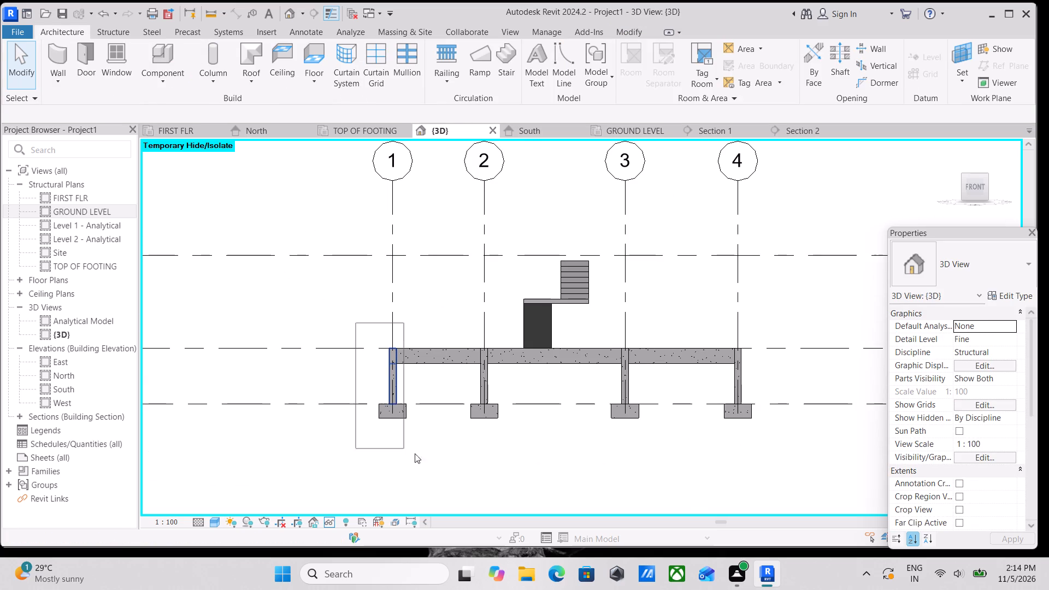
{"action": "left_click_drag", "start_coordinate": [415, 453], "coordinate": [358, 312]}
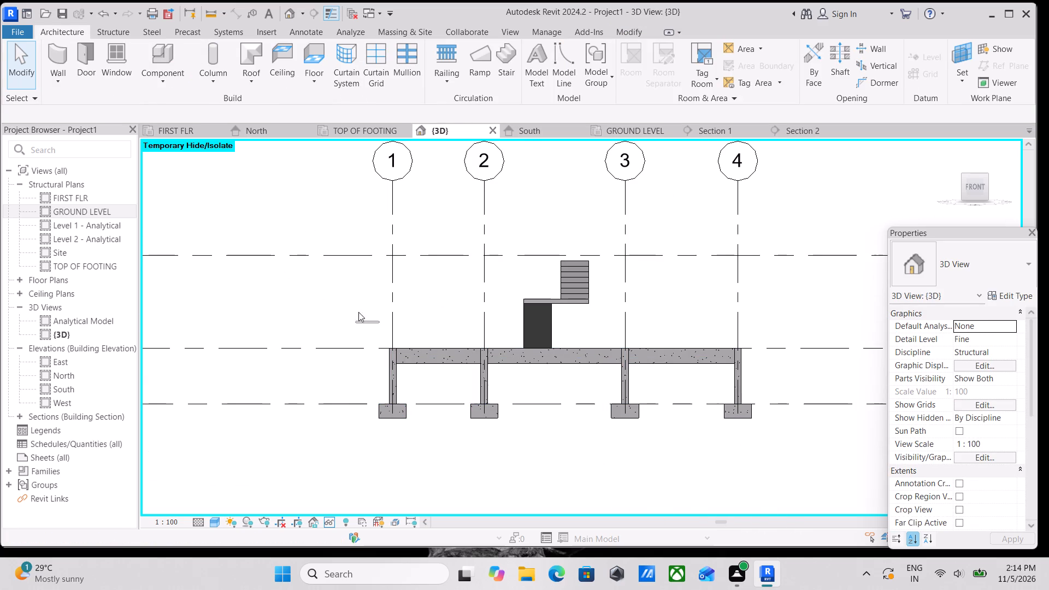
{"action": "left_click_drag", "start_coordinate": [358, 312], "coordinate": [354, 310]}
Filter the selection to the structural columns between TOP OF FOOTING and GROUND LEVEL and paste copies aligned to the FIRST FLR level.
{"action": "scroll", "coordinate": [385, 351], "scroll_direction": "down", "scroll_amount": 1}
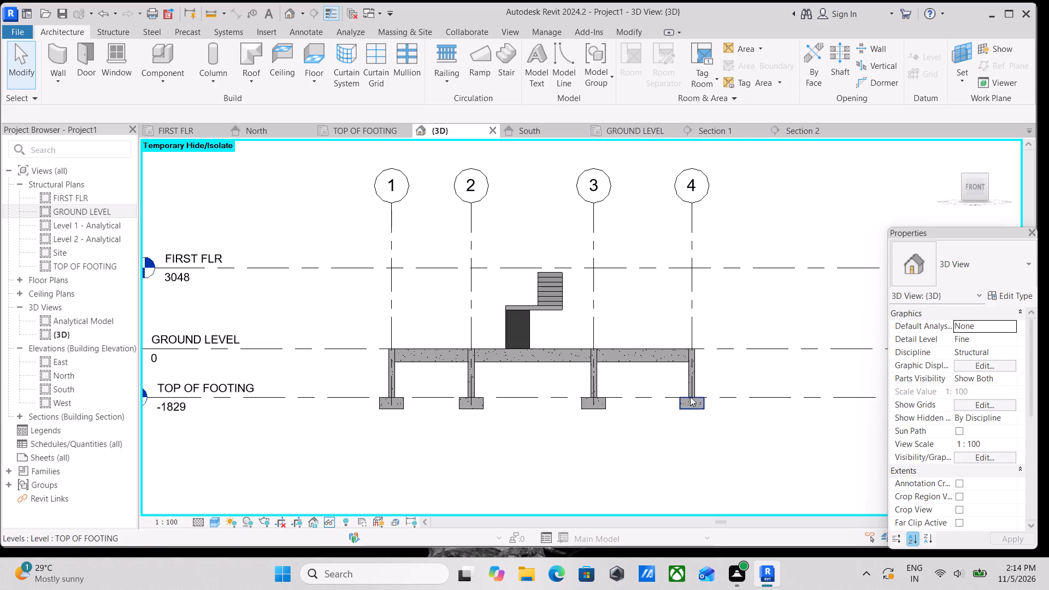
{"action": "scroll", "coordinate": [356, 365], "scroll_direction": "down", "scroll_amount": 1}
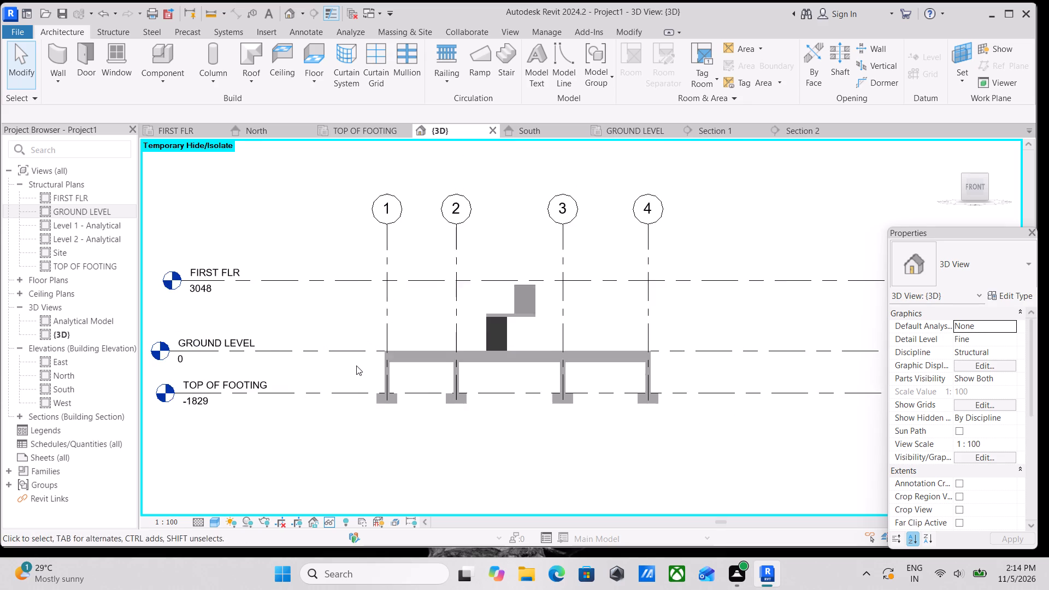
{"action": "middle_click_drag", "start_coordinate": [359, 362], "coordinate": [385, 332]}
{"action": "left_click_drag", "start_coordinate": [378, 311], "coordinate": [403, 371]}
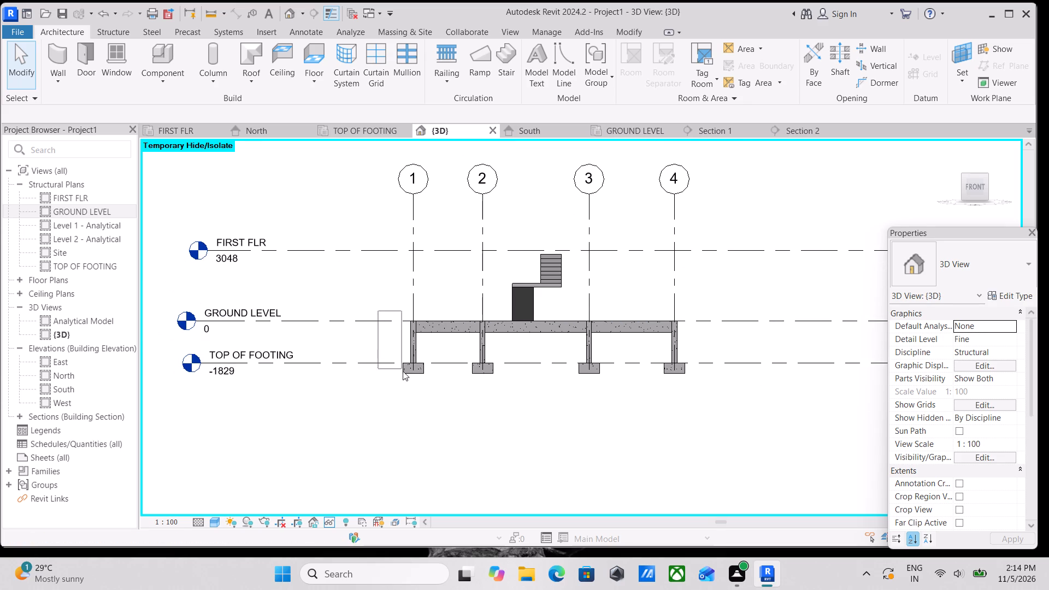
{"action": "left_click_drag", "start_coordinate": [403, 371], "coordinate": [721, 428]}
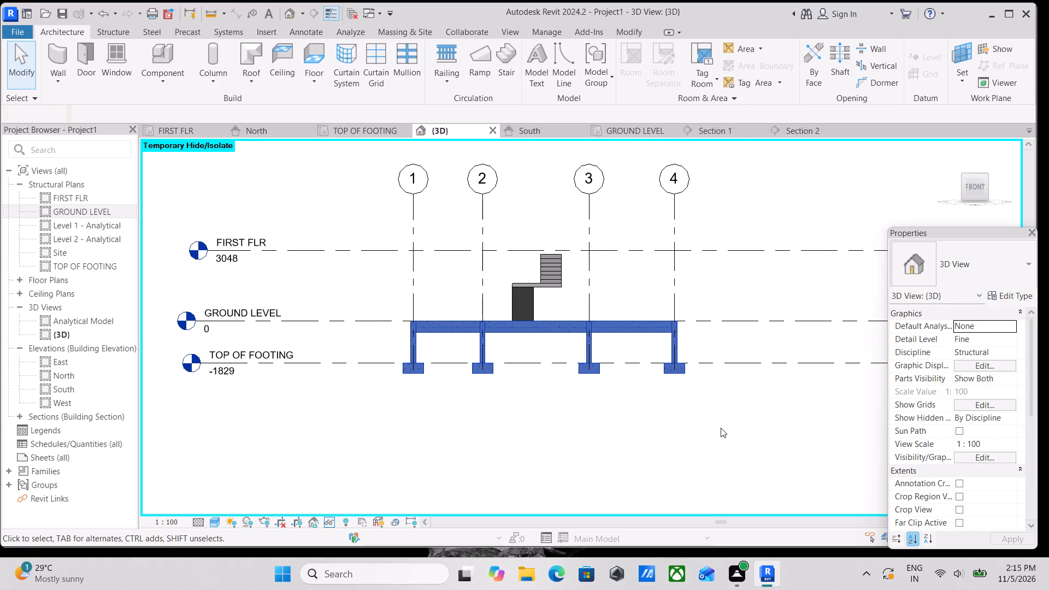
{"action": "left_click", "coordinate": [587, 79]}
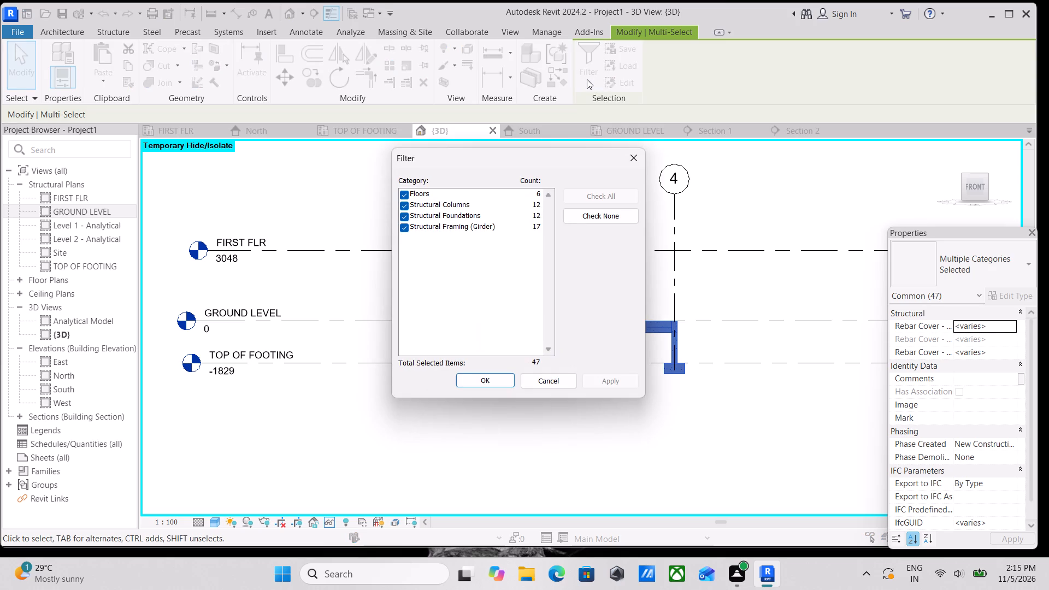
{"action": "left_click", "coordinate": [586, 222]}
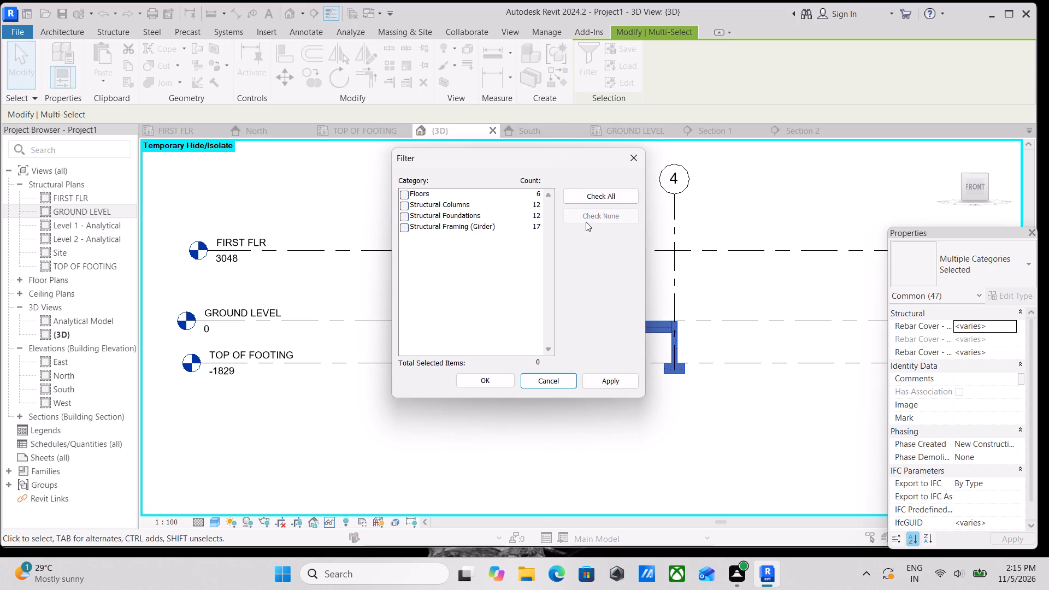
{"action": "left_click", "coordinate": [403, 204]}
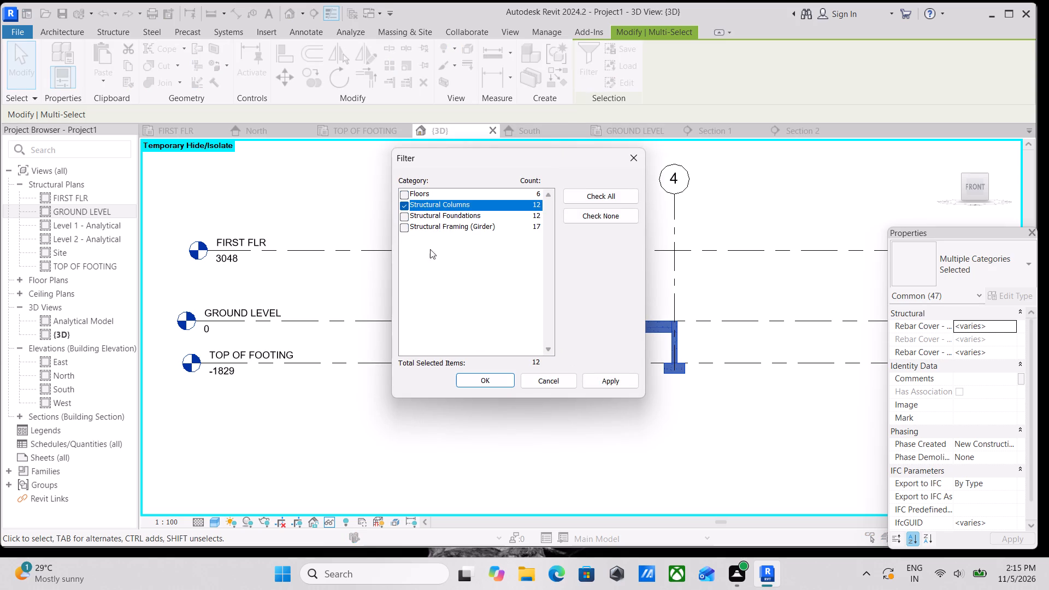
{"action": "left_click", "coordinate": [609, 380]}
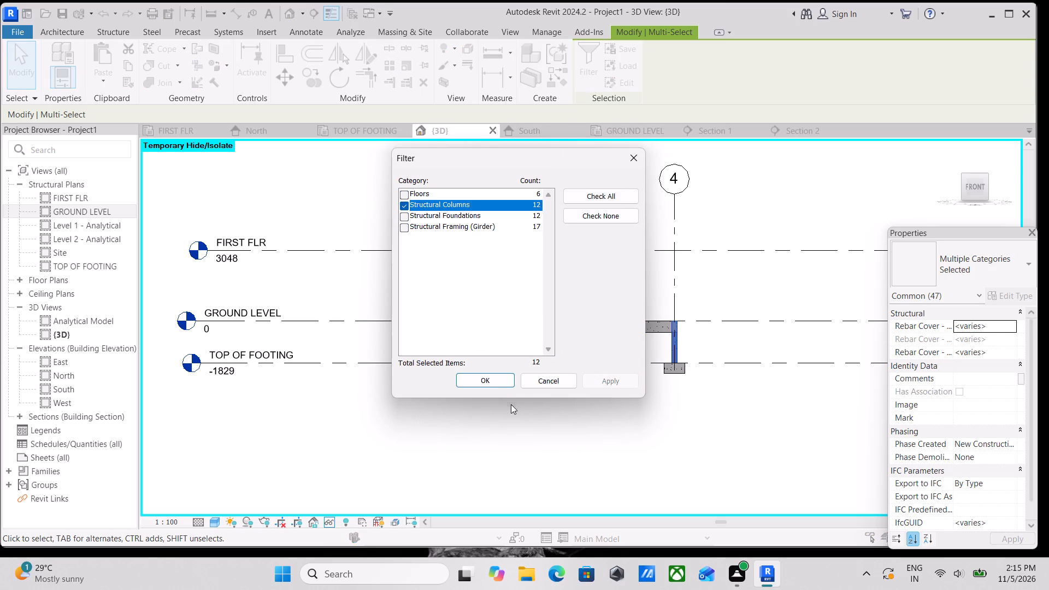
{"action": "left_click", "coordinate": [500, 377]}
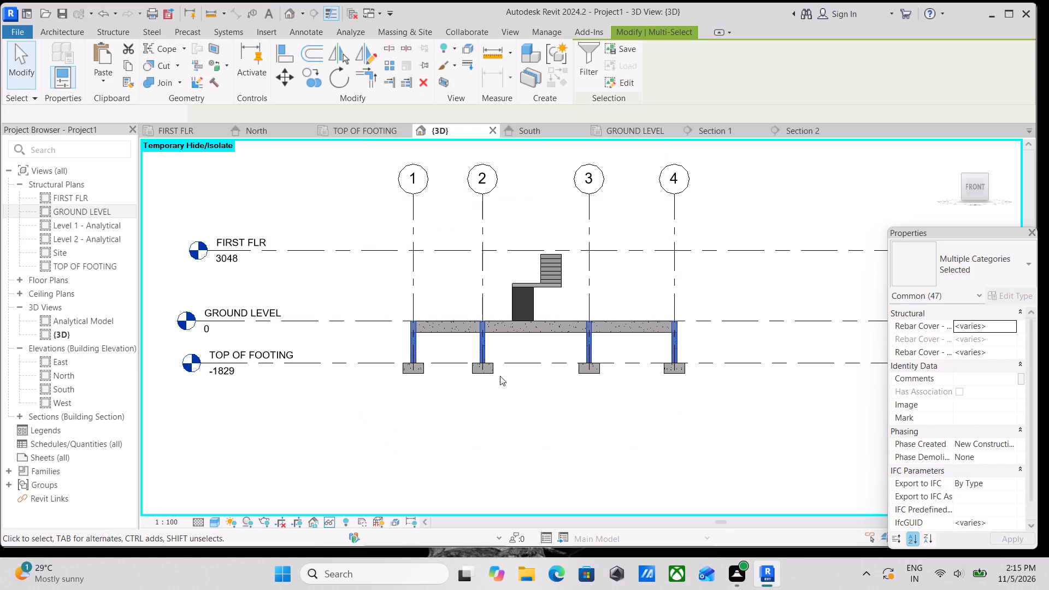
{"action": "middle_click_drag", "start_coordinate": [441, 394], "coordinate": [449, 449]}
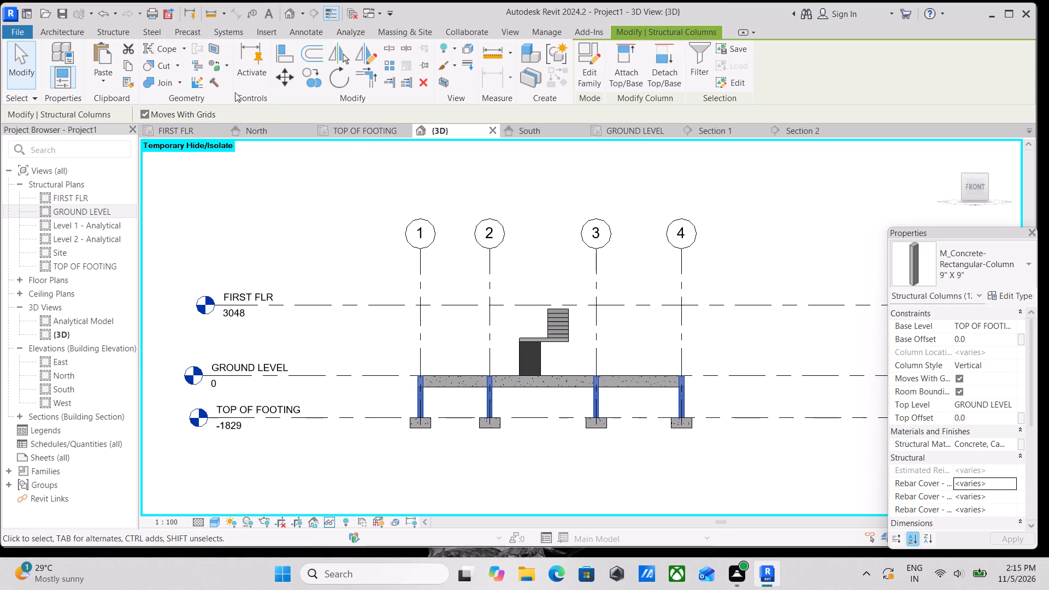
{"action": "left_click", "coordinate": [126, 67]}
{"action": "left_click", "coordinate": [98, 76]}
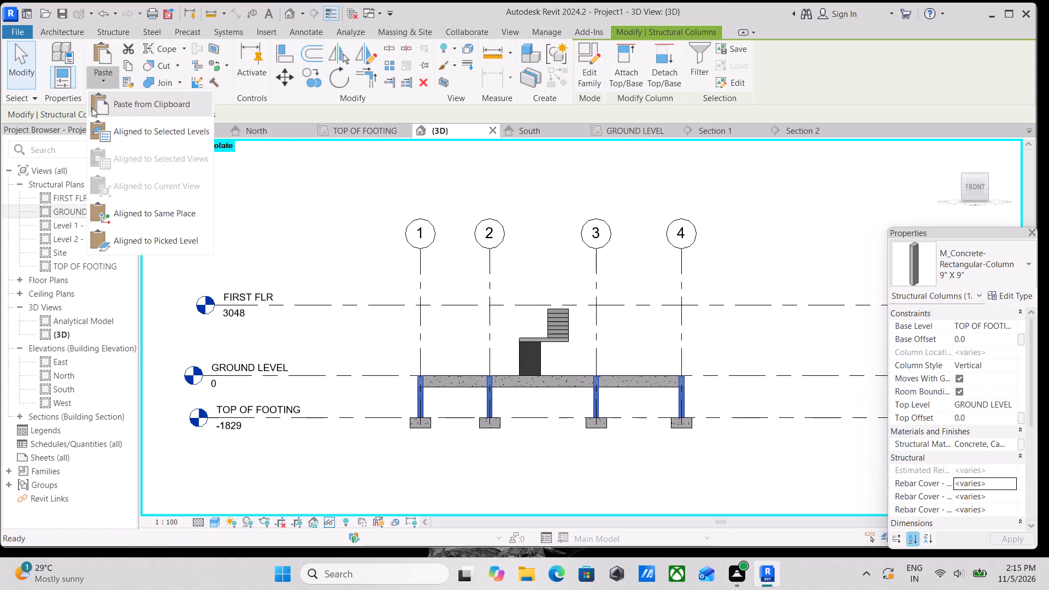
{"action": "left_click", "coordinate": [105, 128]}
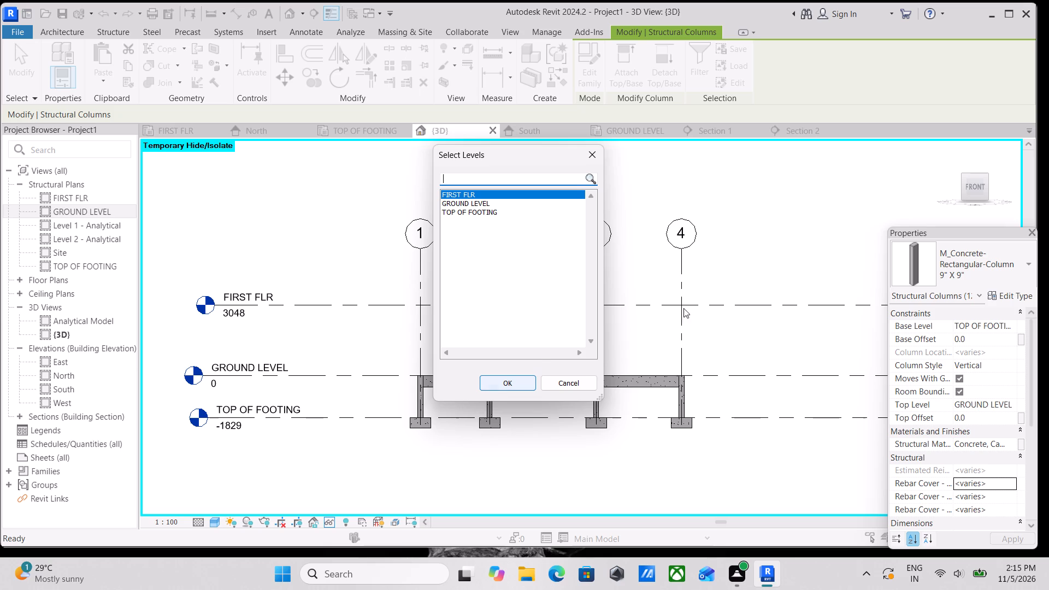
{"action": "left_click", "coordinate": [512, 380]}
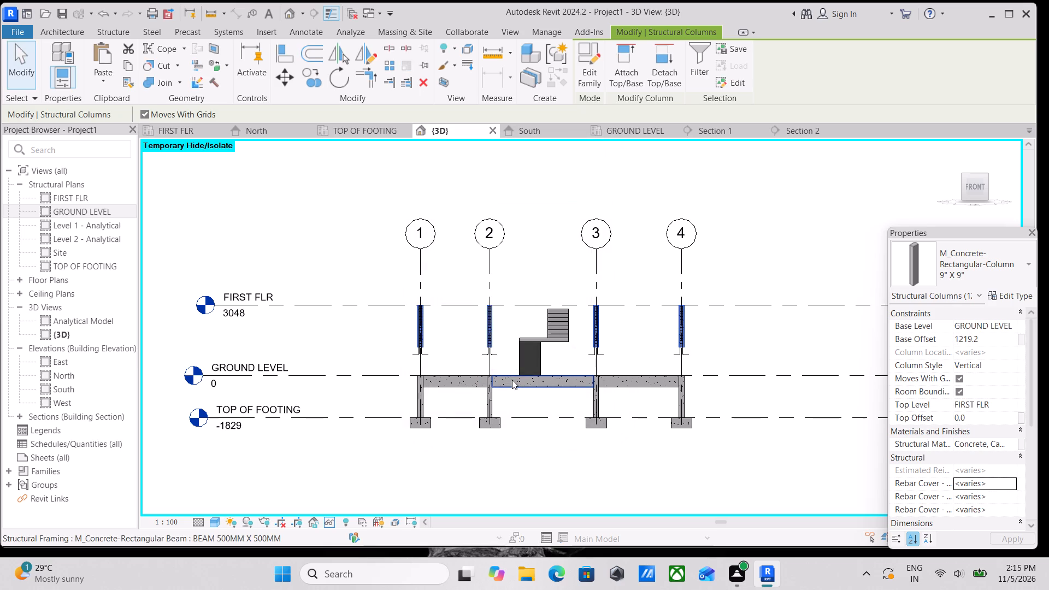
Temporarily hide the cast-in-place stair in the 3D view.
{"action": "scroll", "coordinate": [723, 341], "scroll_direction": "up", "scroll_amount": 4}
{"action": "middle_click_drag", "start_coordinate": [405, 370], "coordinate": [541, 359]}
{"action": "scroll", "coordinate": [569, 359], "scroll_direction": "up", "scroll_amount": 1}
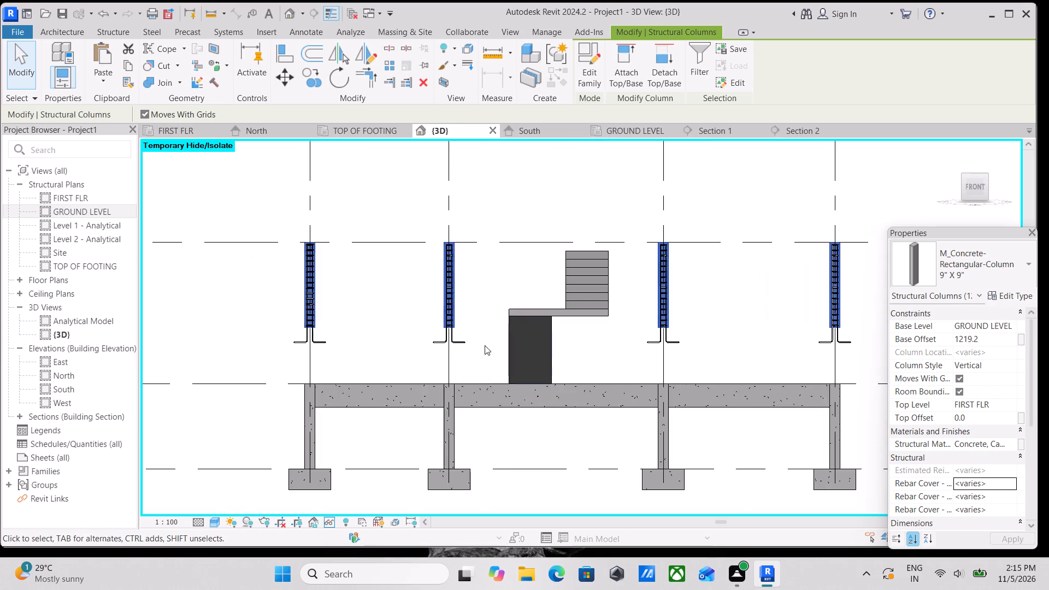
{"action": "scroll", "coordinate": [436, 329], "scroll_direction": "up", "scroll_amount": 3}
{"action": "left_click", "coordinate": [674, 304]}
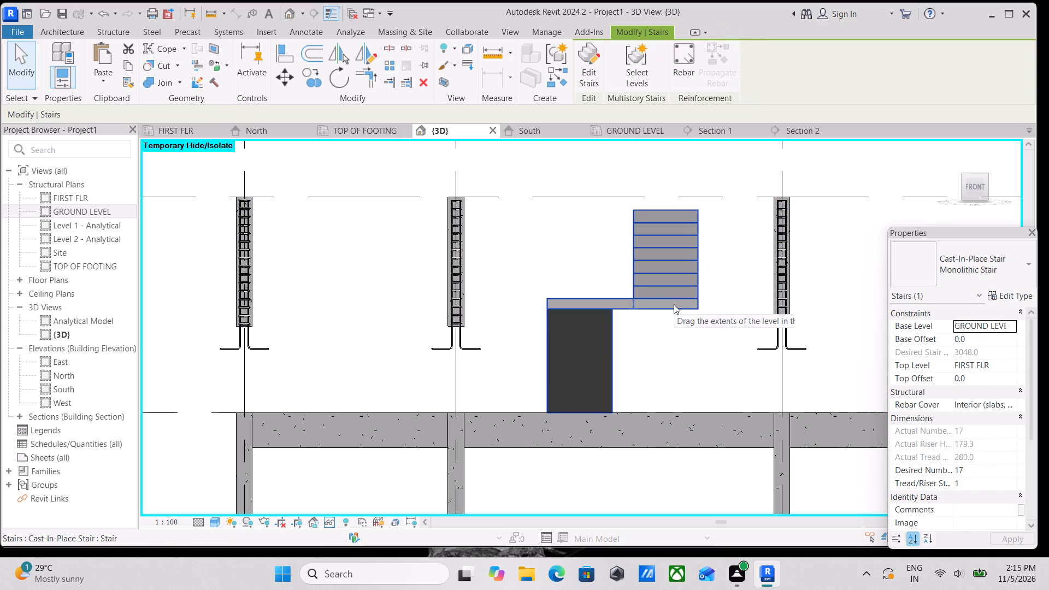
{"action": "type", "text": "HH"}
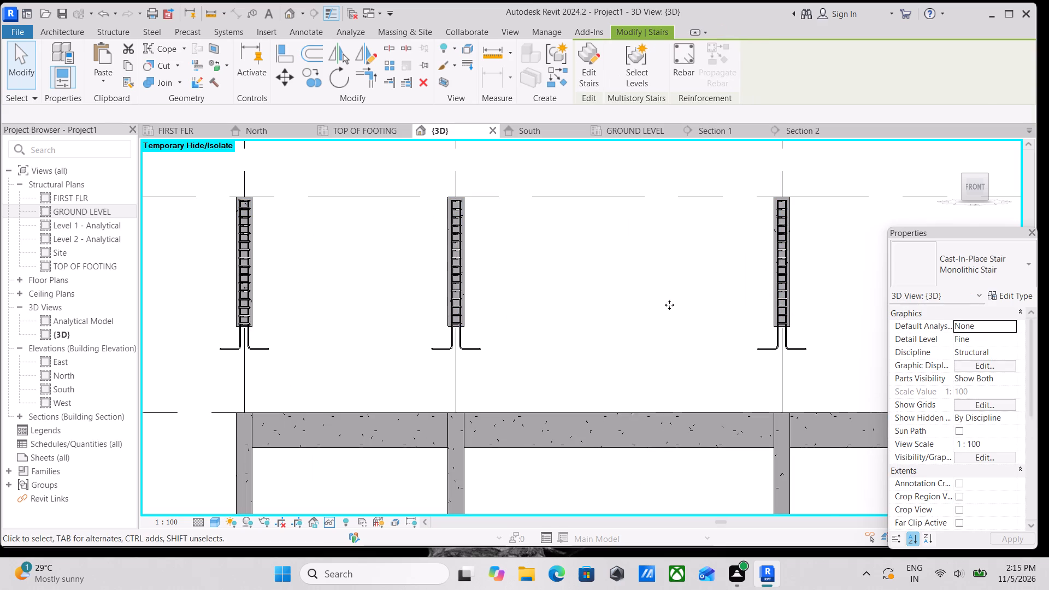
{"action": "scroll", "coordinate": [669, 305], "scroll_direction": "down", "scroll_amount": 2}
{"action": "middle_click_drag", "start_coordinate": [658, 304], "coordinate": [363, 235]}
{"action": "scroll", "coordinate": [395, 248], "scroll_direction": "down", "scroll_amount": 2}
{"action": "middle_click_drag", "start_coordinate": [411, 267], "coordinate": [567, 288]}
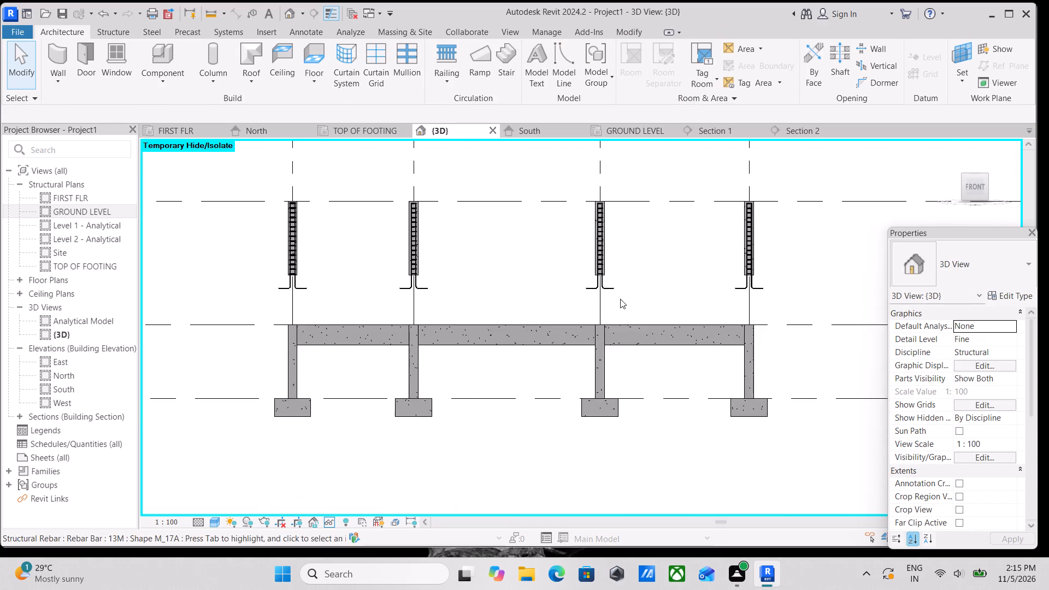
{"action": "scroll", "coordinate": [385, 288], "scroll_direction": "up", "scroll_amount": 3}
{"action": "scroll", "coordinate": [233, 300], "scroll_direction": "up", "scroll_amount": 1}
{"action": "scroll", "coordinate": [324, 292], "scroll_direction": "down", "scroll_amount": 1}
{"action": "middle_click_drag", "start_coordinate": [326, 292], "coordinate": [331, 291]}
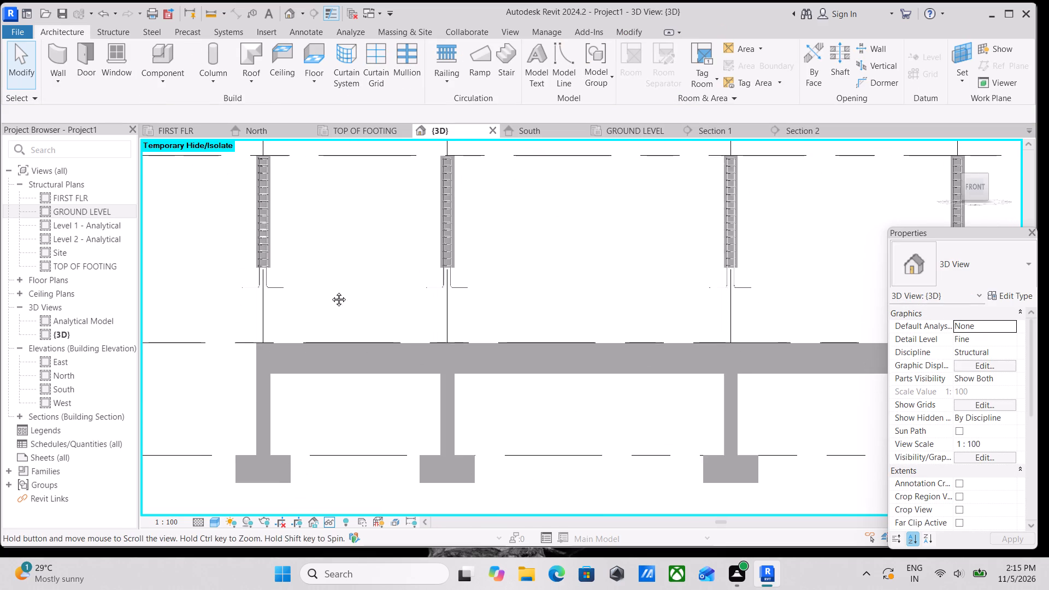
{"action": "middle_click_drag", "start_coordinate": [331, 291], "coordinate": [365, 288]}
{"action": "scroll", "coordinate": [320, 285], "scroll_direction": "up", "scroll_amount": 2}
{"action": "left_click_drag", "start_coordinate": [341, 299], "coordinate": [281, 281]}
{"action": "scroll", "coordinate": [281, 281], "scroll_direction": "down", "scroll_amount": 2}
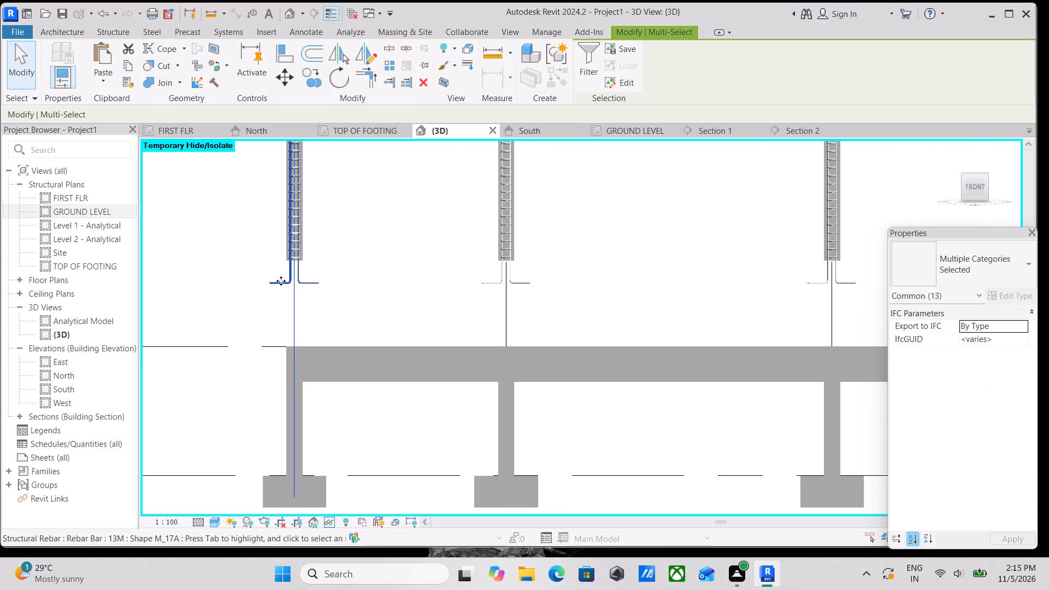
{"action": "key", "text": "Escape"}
Delete the hooked vertical rebars projecting below the copied upper columns on grids 1 to 4, together with the grid lines crossed by the selection.
{"action": "scroll", "coordinate": [294, 277], "scroll_direction": "down", "scroll_amount": 3}
{"action": "middle_click_drag", "start_coordinate": [350, 276], "coordinate": [192, 247]}
{"action": "scroll", "coordinate": [558, 265], "scroll_direction": "up", "scroll_amount": 1}
{"action": "middle_click_drag", "start_coordinate": [574, 279], "coordinate": [578, 281]}
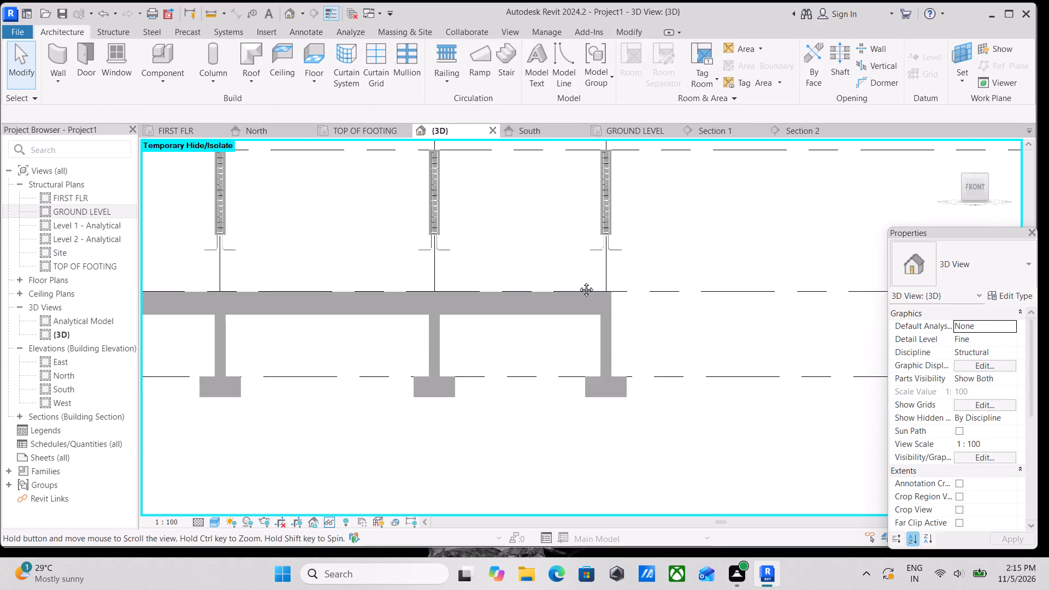
{"action": "middle_click_drag", "start_coordinate": [578, 281], "coordinate": [653, 333]}
{"action": "scroll", "coordinate": [748, 324], "scroll_direction": "up", "scroll_amount": 2}
{"action": "scroll", "coordinate": [748, 324], "scroll_direction": "down", "scroll_amount": 1}
{"action": "middle_click_drag", "start_coordinate": [748, 324], "coordinate": [781, 333]}
{"action": "left_click_drag", "start_coordinate": [754, 317], "coordinate": [457, 302]}
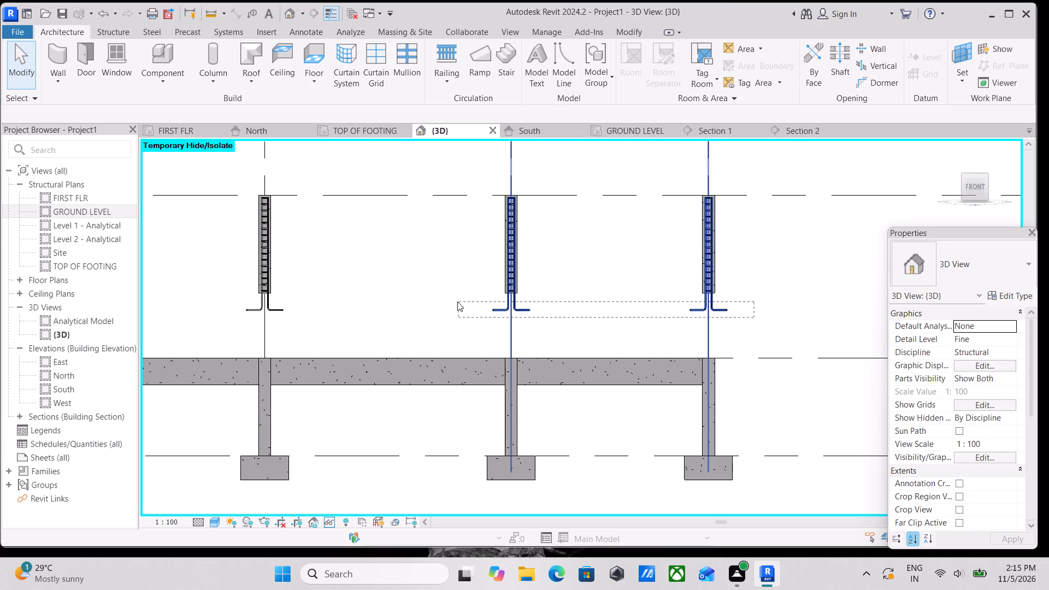
{"action": "left_click_drag", "start_coordinate": [457, 302], "coordinate": [198, 299]}
{"action": "scroll", "coordinate": [208, 304], "scroll_direction": "down", "scroll_amount": 2}
{"action": "middle_click_drag", "start_coordinate": [214, 309], "coordinate": [655, 336]}
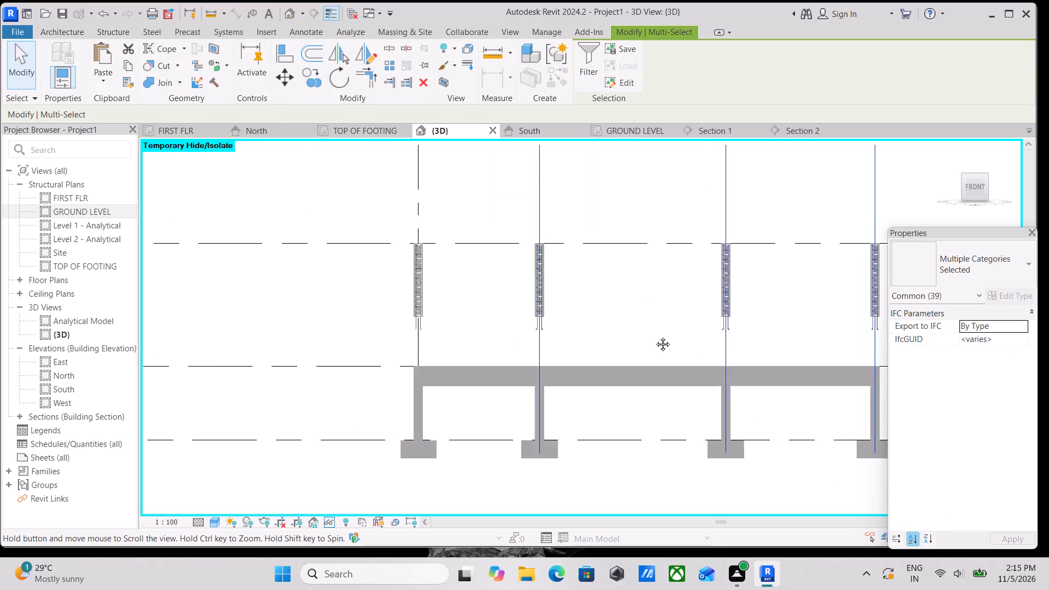
{"action": "middle_click_drag", "start_coordinate": [655, 336], "coordinate": [706, 338]}
{"action": "middle_click_drag", "start_coordinate": [661, 332], "coordinate": [446, 302]}
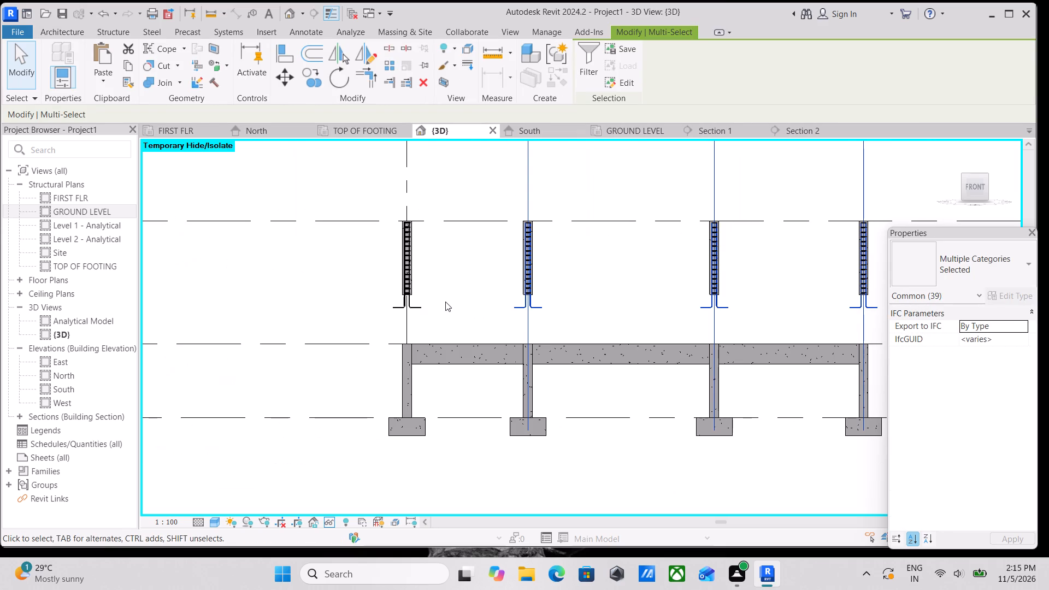
{"action": "left_click", "coordinate": [413, 305], "text": "ctrl"}
{"action": "middle_click_drag", "start_coordinate": [414, 309], "coordinate": [395, 315]}
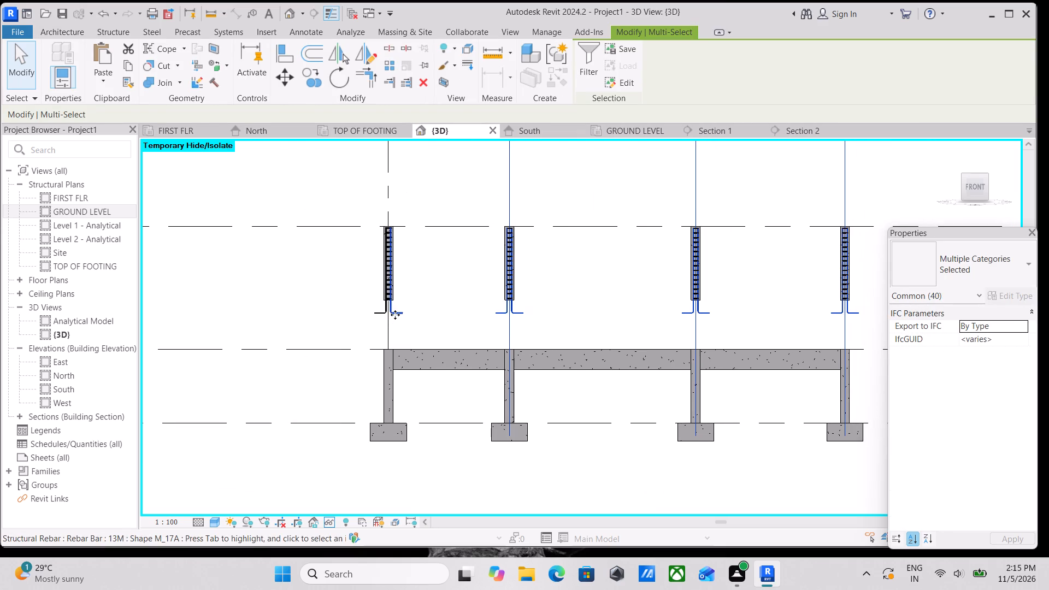
{"action": "scroll", "coordinate": [395, 315], "scroll_direction": "up", "scroll_amount": 6}
{"action": "left_click_drag", "start_coordinate": [448, 328], "coordinate": [337, 300], "text": "ctrl"}
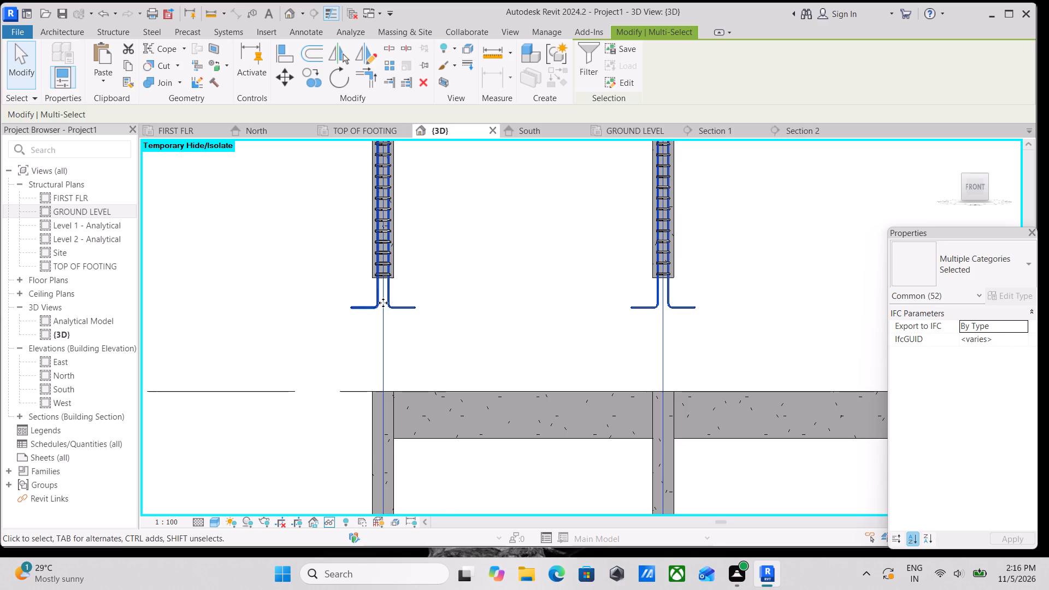
{"action": "scroll", "coordinate": [507, 305], "scroll_direction": "down", "scroll_amount": 2}
{"action": "scroll", "coordinate": [445, 317], "scroll_direction": "down", "scroll_amount": 3}
{"action": "middle_click_drag", "start_coordinate": [414, 323], "coordinate": [263, 331]}
{"action": "scroll", "coordinate": [859, 362], "scroll_direction": "up", "scroll_amount": 4}
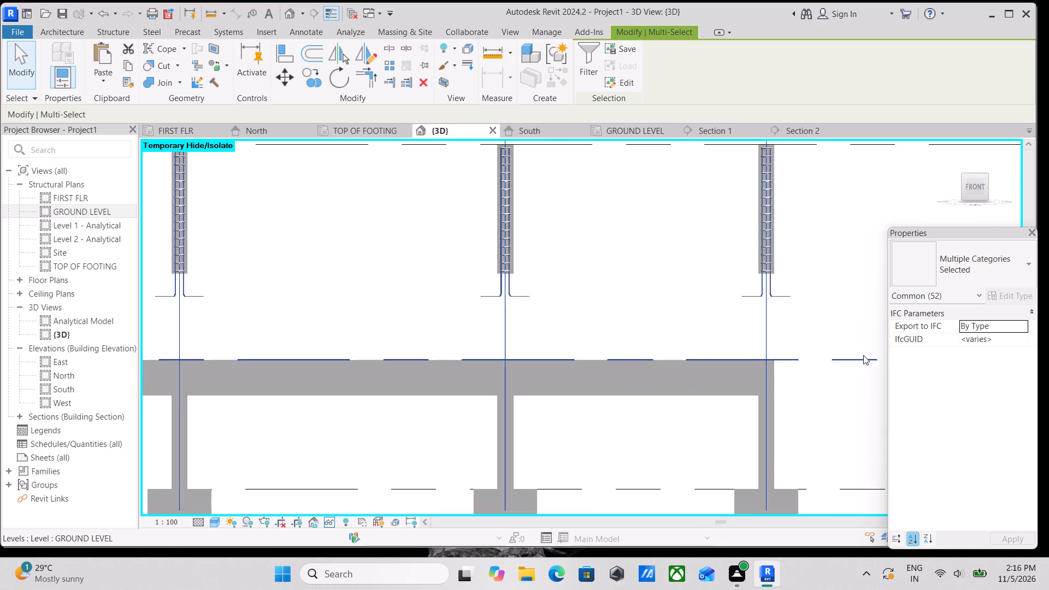
{"action": "scroll", "coordinate": [863, 355], "scroll_direction": "up", "scroll_amount": 2}
{"action": "middle_click_drag", "start_coordinate": [612, 281], "coordinate": [692, 407]}
{"action": "middle_click_drag", "start_coordinate": [663, 339], "coordinate": [705, 387]}
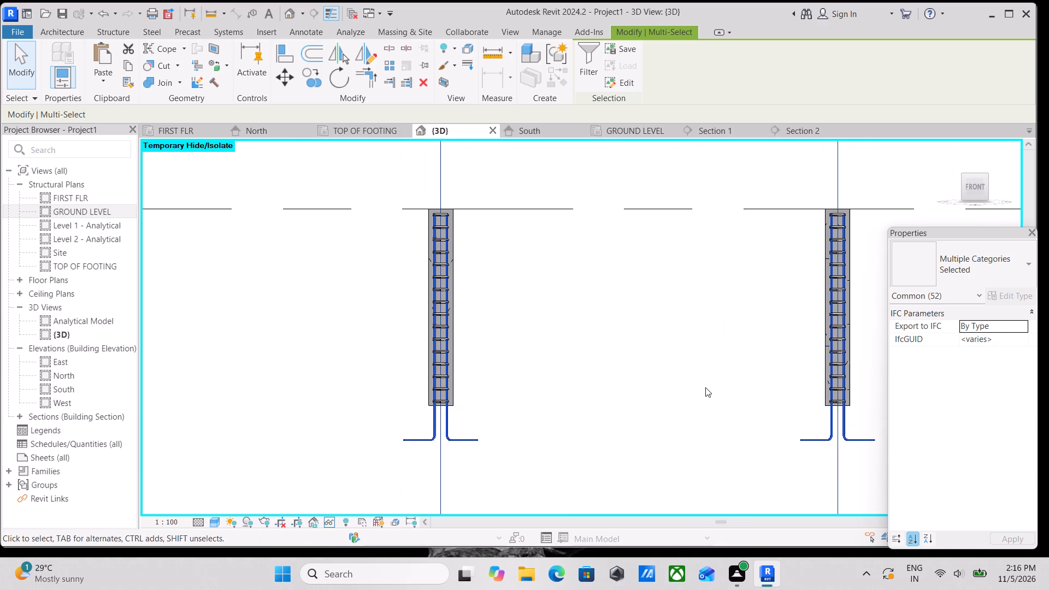
{"action": "right_click", "coordinate": [705, 387]}
{"action": "left_click", "coordinate": [748, 346]}
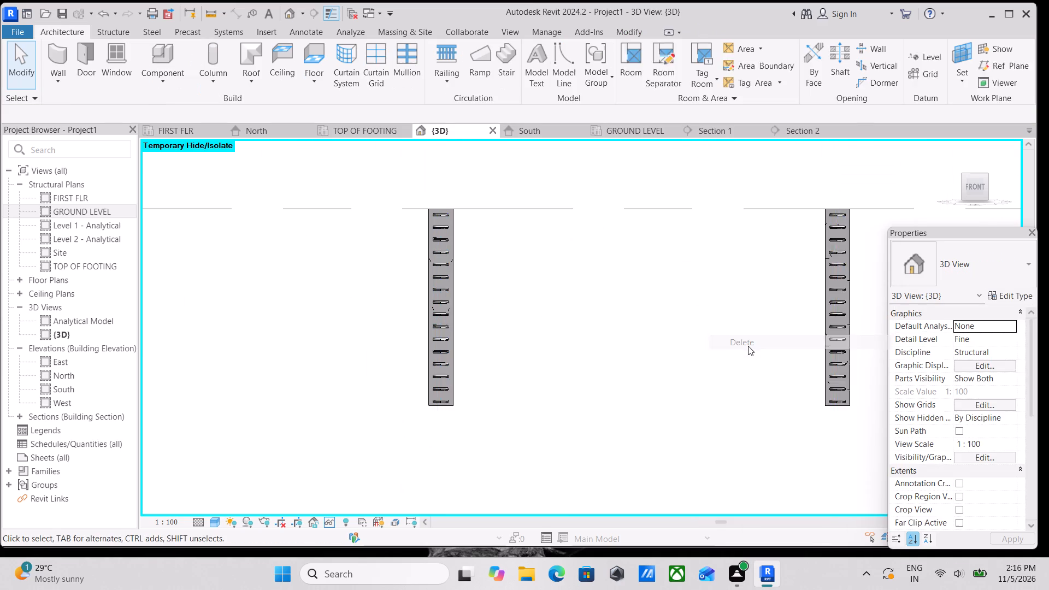
Examine the copied upper columns and their remaining ties between GROUND LEVEL and FIRST FLR.
{"action": "scroll", "coordinate": [745, 348], "scroll_direction": "down", "scroll_amount": 3}
{"action": "scroll", "coordinate": [691, 373], "scroll_direction": "down", "scroll_amount": 3}
{"action": "middle_click_drag", "start_coordinate": [668, 365], "coordinate": [735, 439], "text": "ctrl"}
{"action": "scroll", "coordinate": [735, 439], "scroll_direction": "up", "scroll_amount": 1}
{"action": "scroll", "coordinate": [702, 411], "scroll_direction": "down", "scroll_amount": 2}
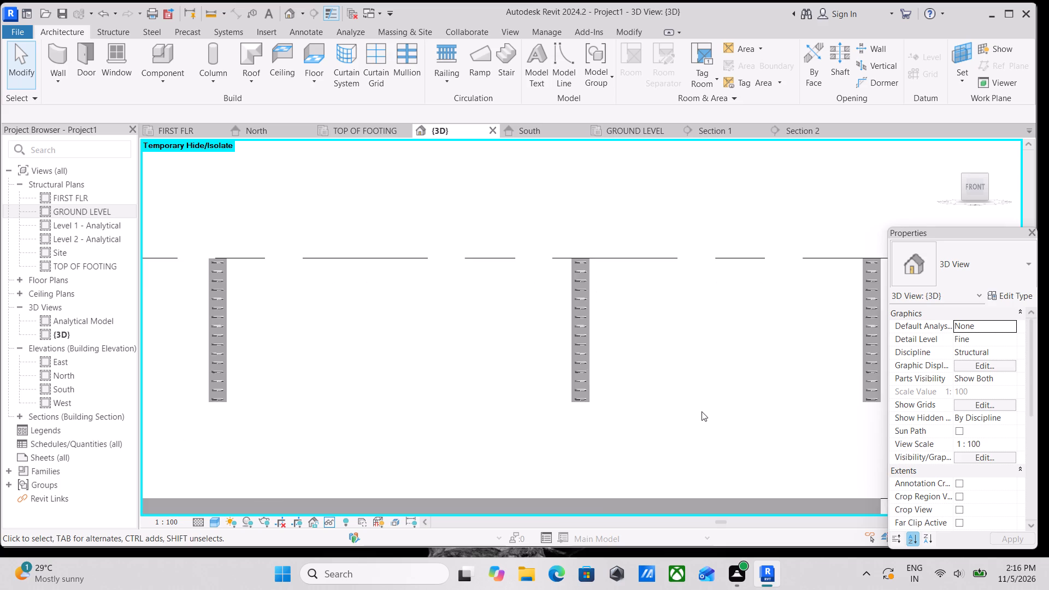
{"action": "scroll", "coordinate": [702, 411], "scroll_direction": "down", "scroll_amount": 5}
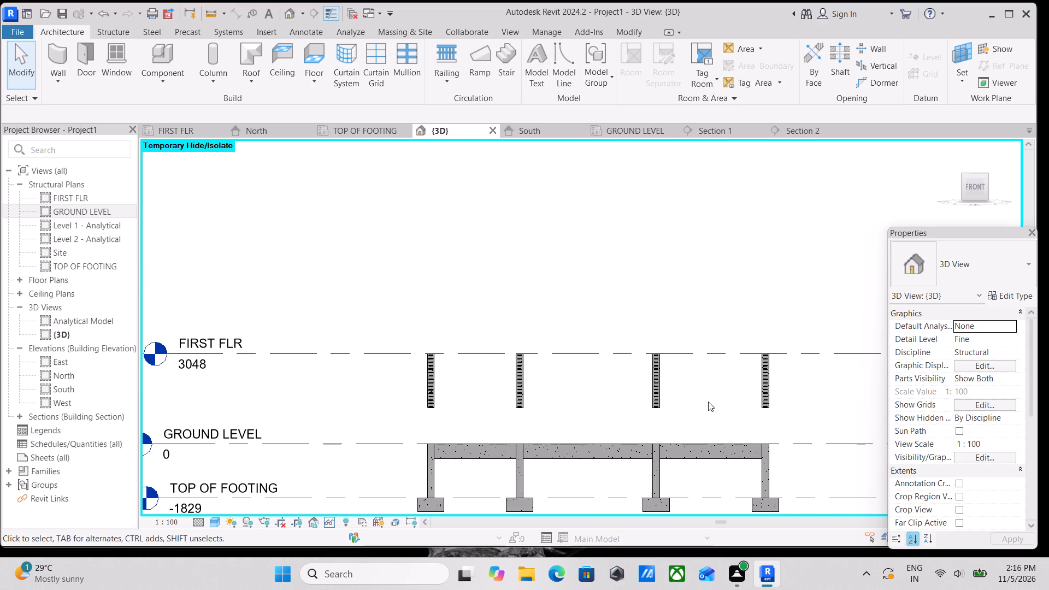
{"action": "scroll", "coordinate": [705, 406], "scroll_direction": "down", "scroll_amount": 1}
{"action": "scroll", "coordinate": [688, 402], "scroll_direction": "up", "scroll_amount": 2}
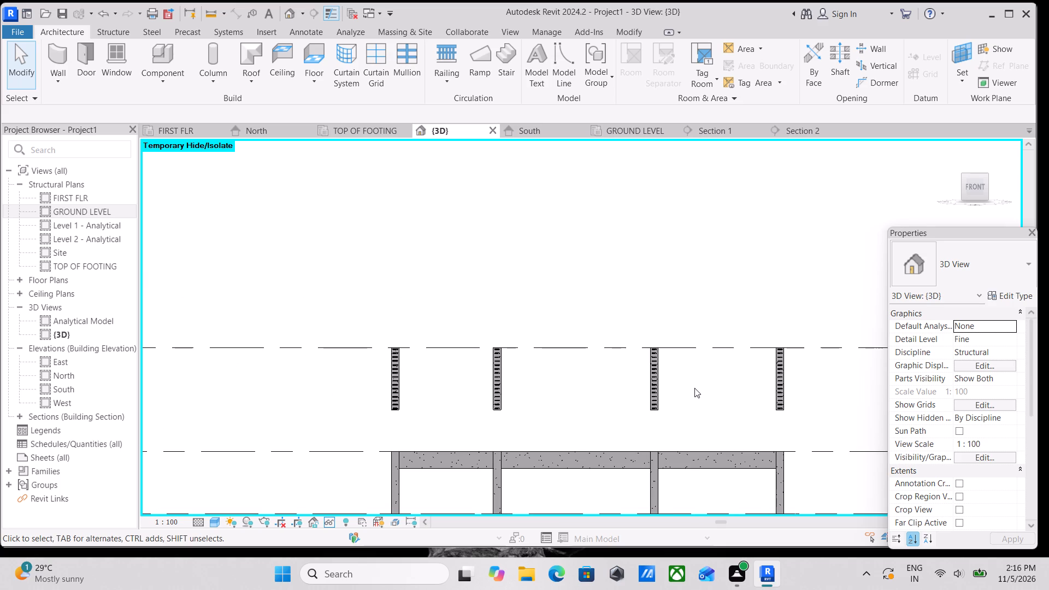
{"action": "scroll", "coordinate": [692, 385], "scroll_direction": "down", "scroll_amount": 1}
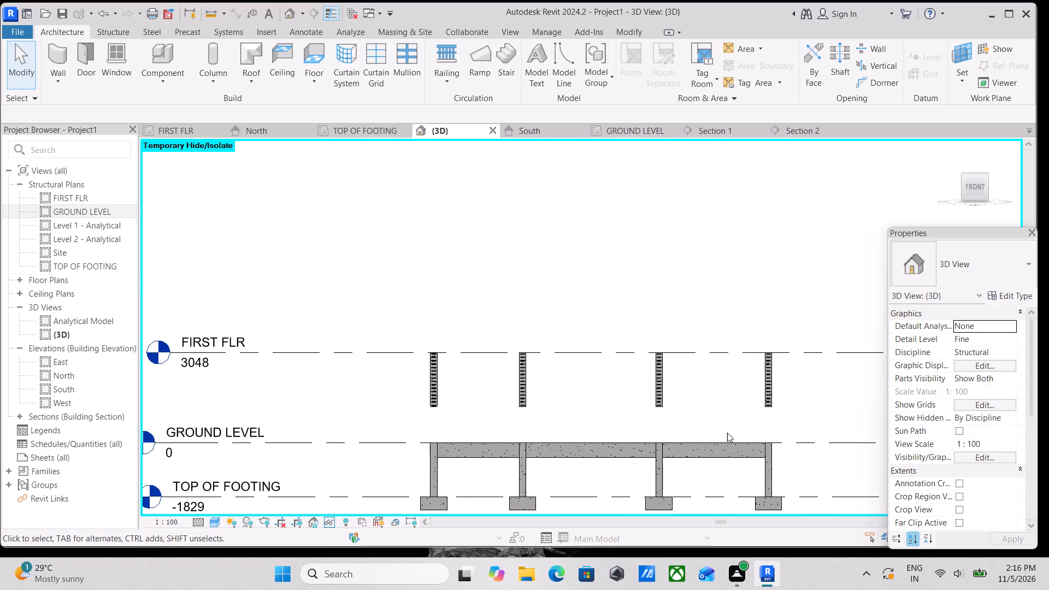